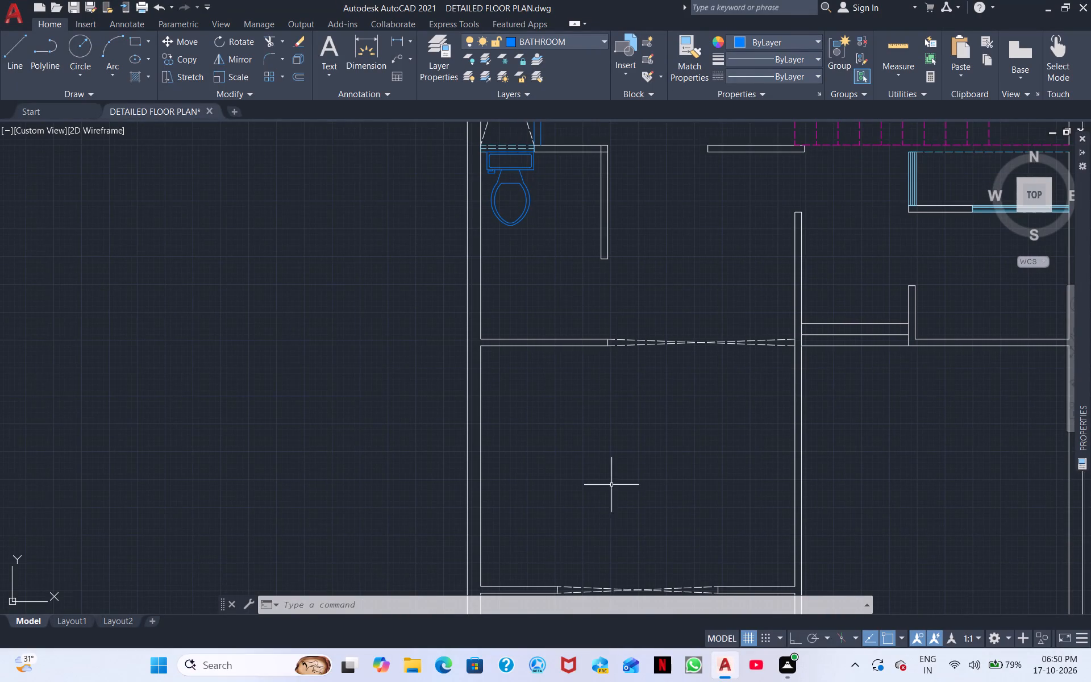
# Look over the lower rooms of the west plan and the overall layout of both plans.
pyautogui.scroll(-1, 595, 464)
pyautogui.scroll(2, 604, 477)
pyautogui.moveTo(605, 483); pyautogui.dragTo(611, 607, button='middle')
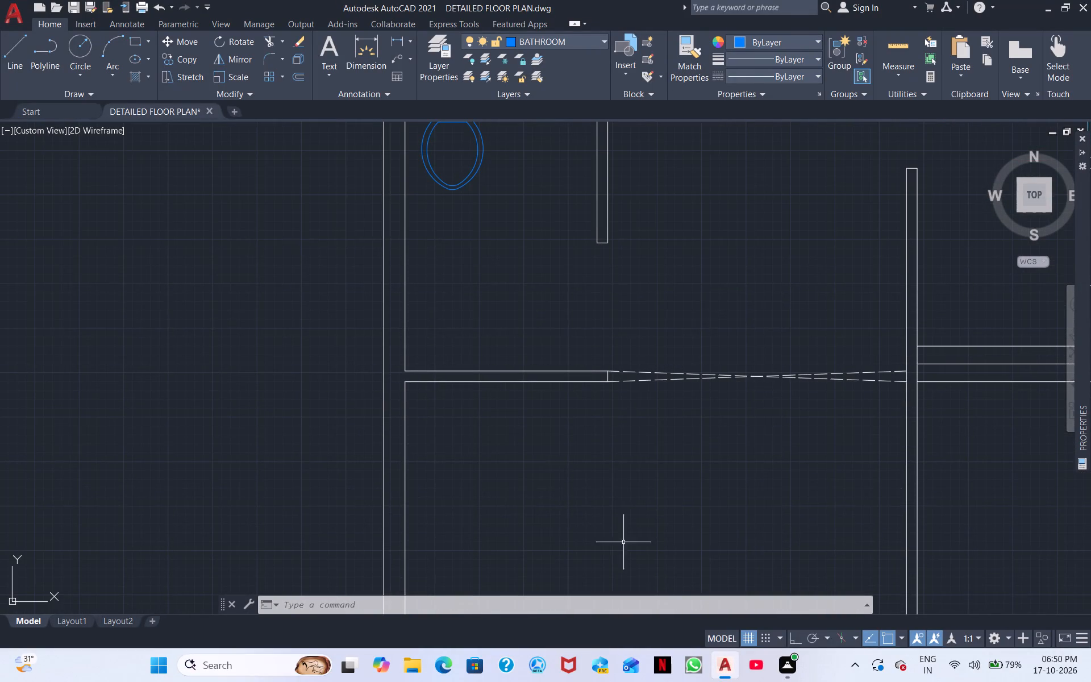
pyautogui.moveTo(555, 474); pyautogui.dragTo(647, 469, button='middle')
pyautogui.scroll(-2, 647, 469)
pyautogui.scroll(1, 657, 493)
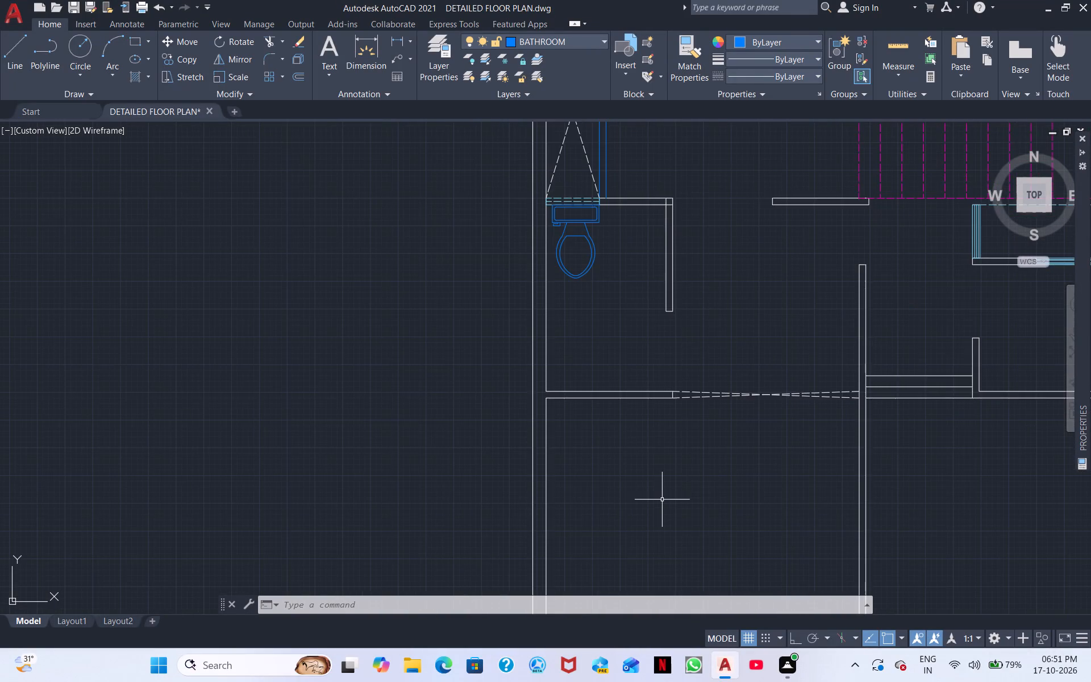
pyautogui.scroll(-2, 662, 500)
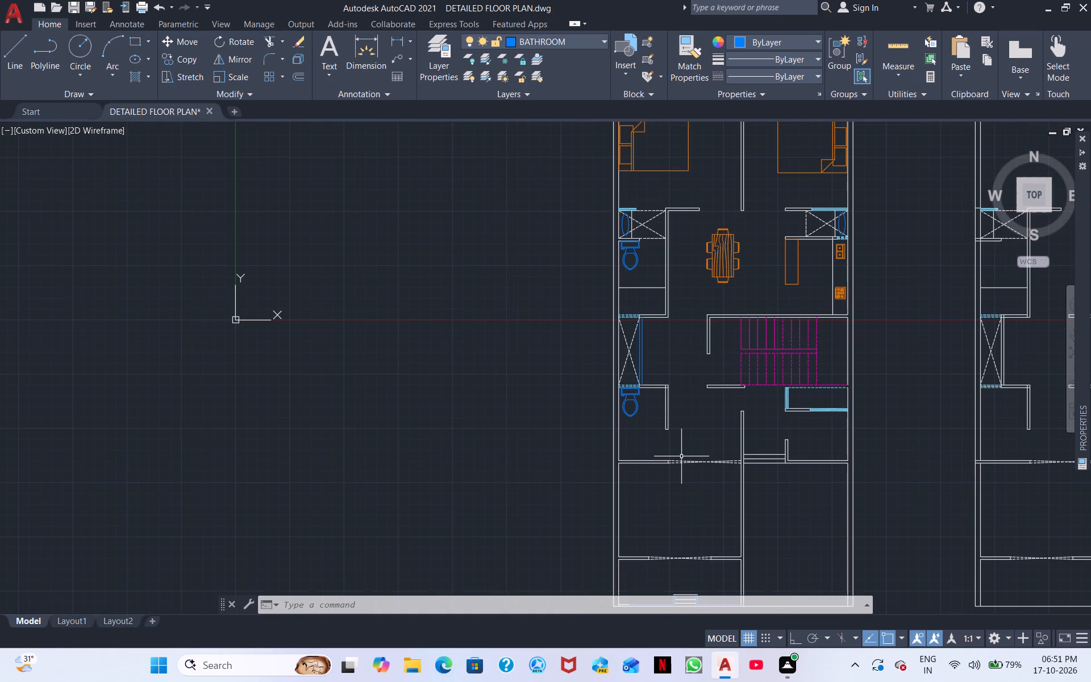
pyautogui.scroll(-1, 681, 456)
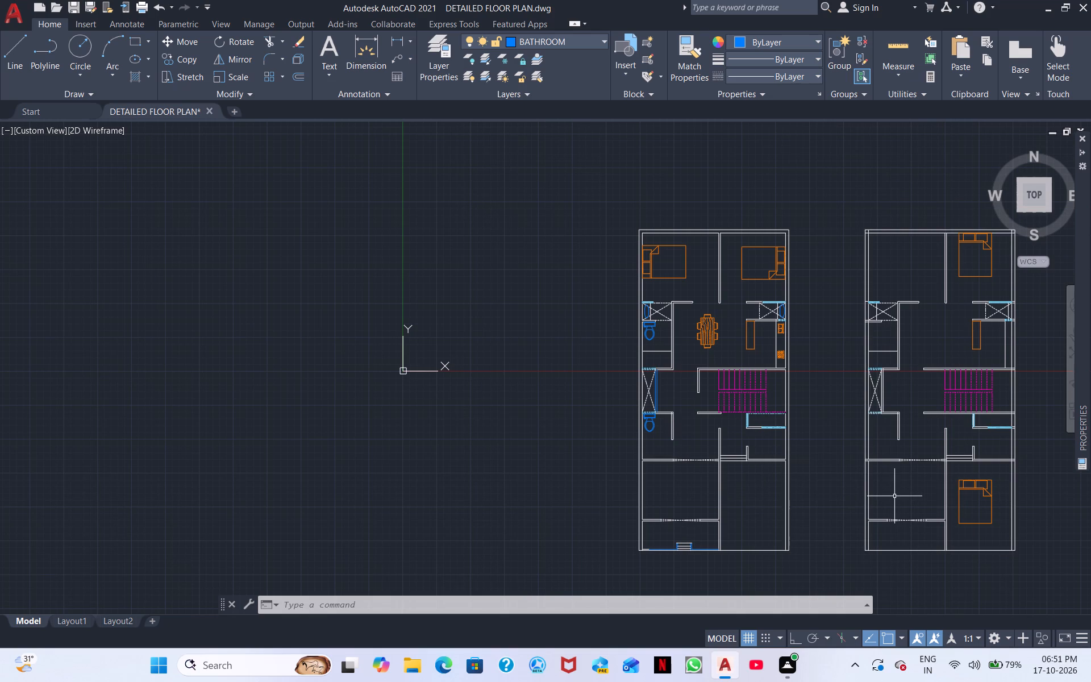
pyautogui.moveTo(923, 509); pyautogui.dragTo(727, 480, button='middle')
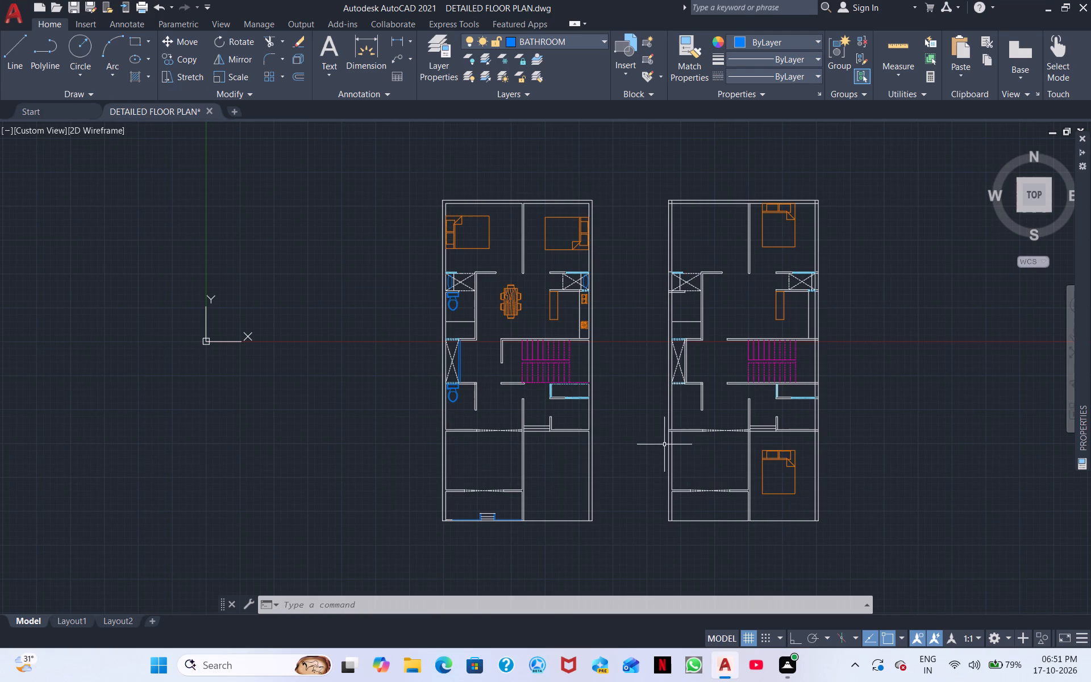
pyautogui.scroll(2, 682, 460)
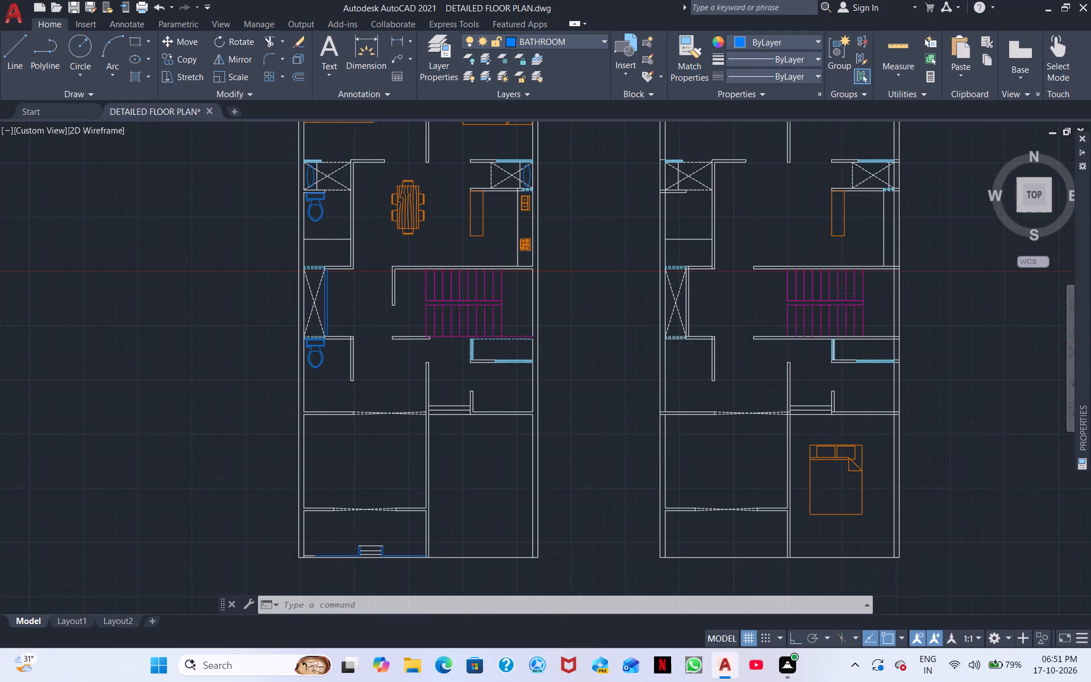
pyautogui.moveTo(611, 452); pyautogui.dragTo(447, 414, button='middle')
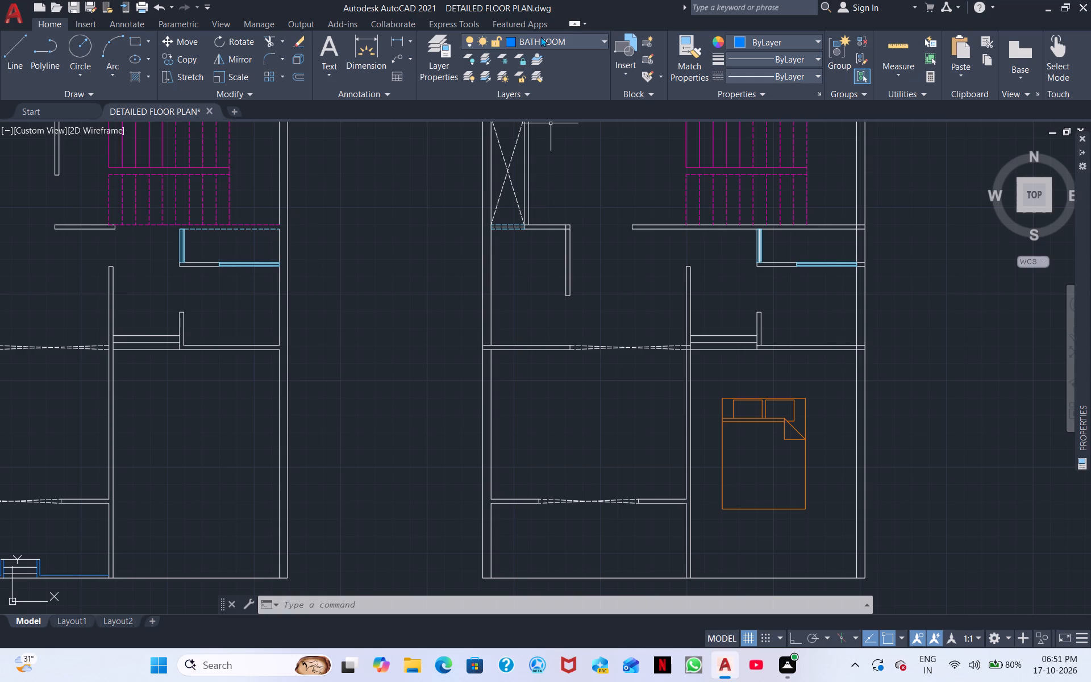
# Make layer 0 the current layer.
pyautogui.click(600, 41)
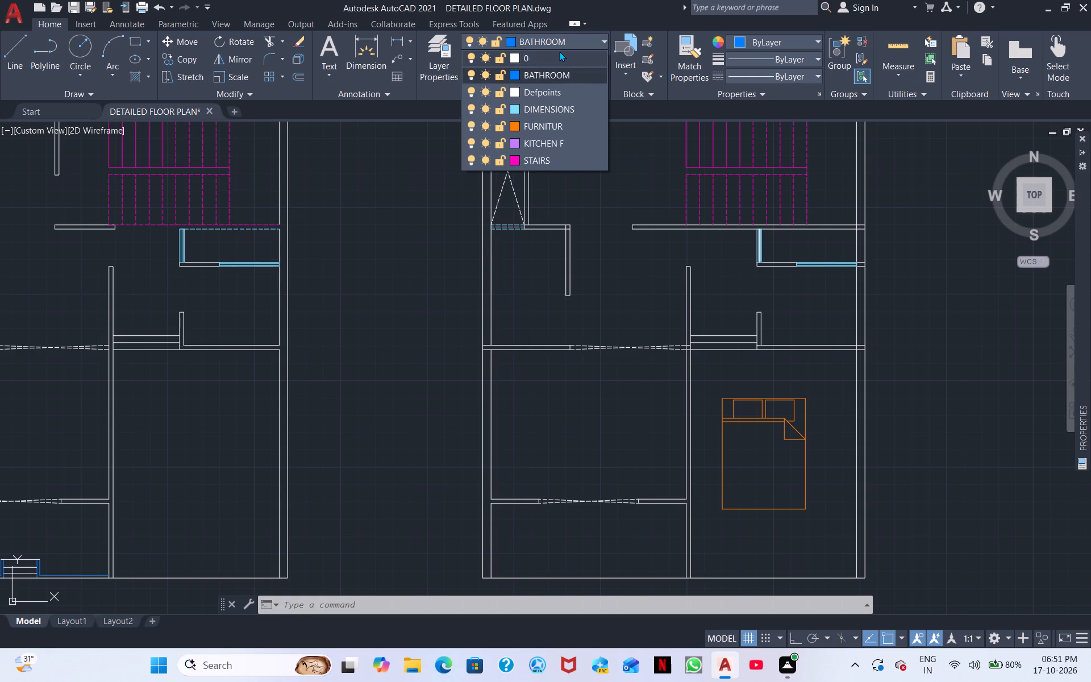
pyautogui.click(559, 51)
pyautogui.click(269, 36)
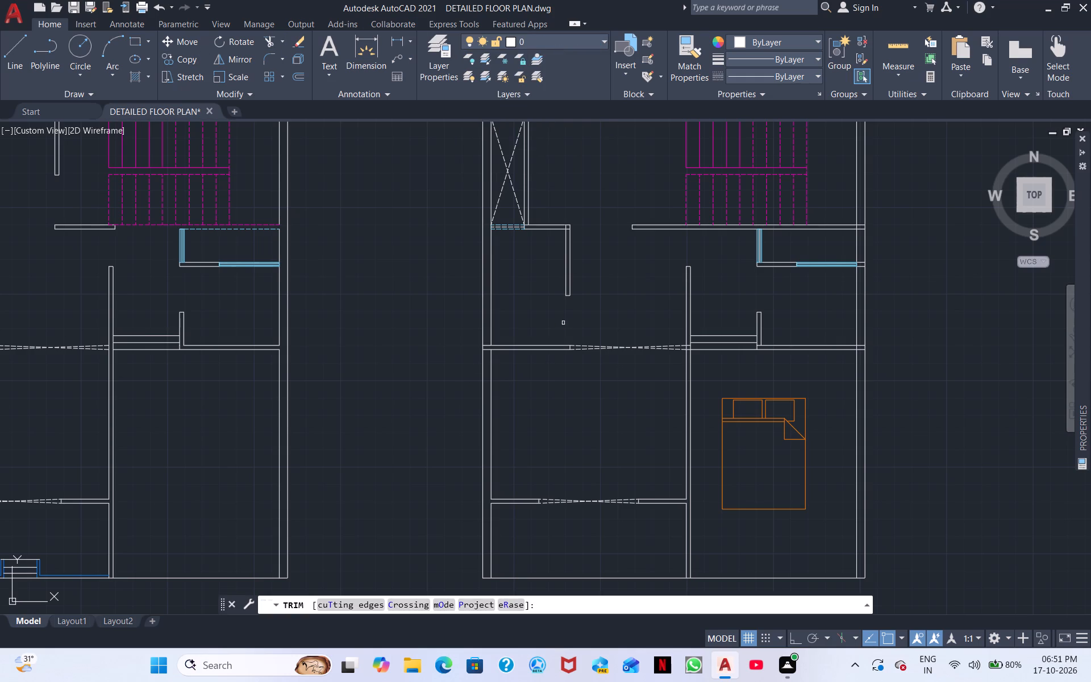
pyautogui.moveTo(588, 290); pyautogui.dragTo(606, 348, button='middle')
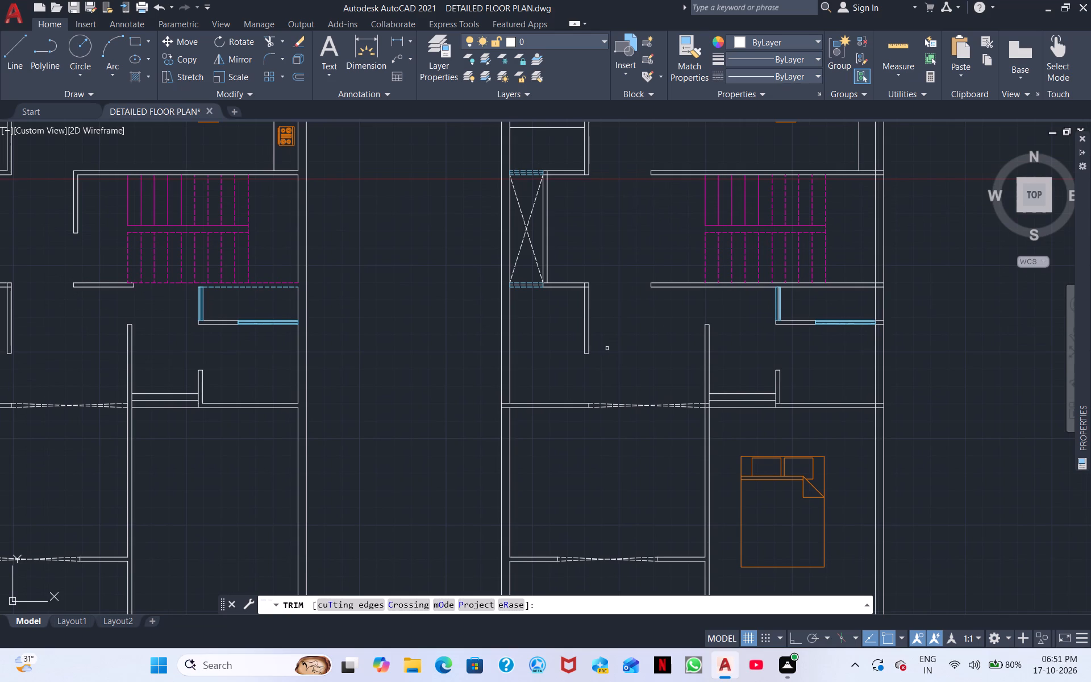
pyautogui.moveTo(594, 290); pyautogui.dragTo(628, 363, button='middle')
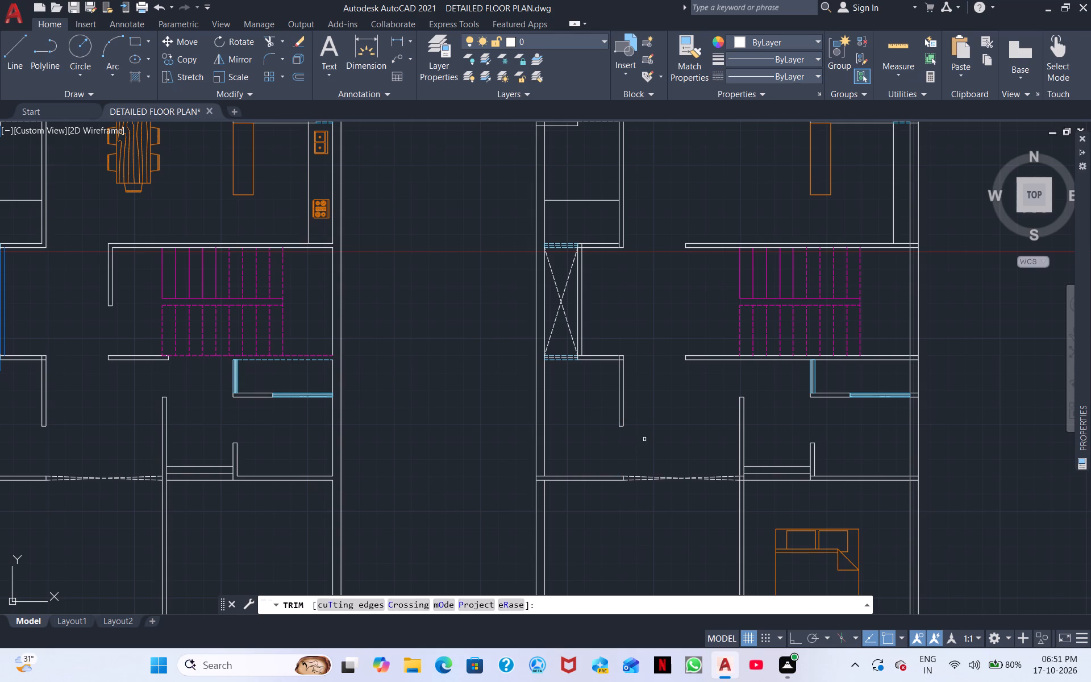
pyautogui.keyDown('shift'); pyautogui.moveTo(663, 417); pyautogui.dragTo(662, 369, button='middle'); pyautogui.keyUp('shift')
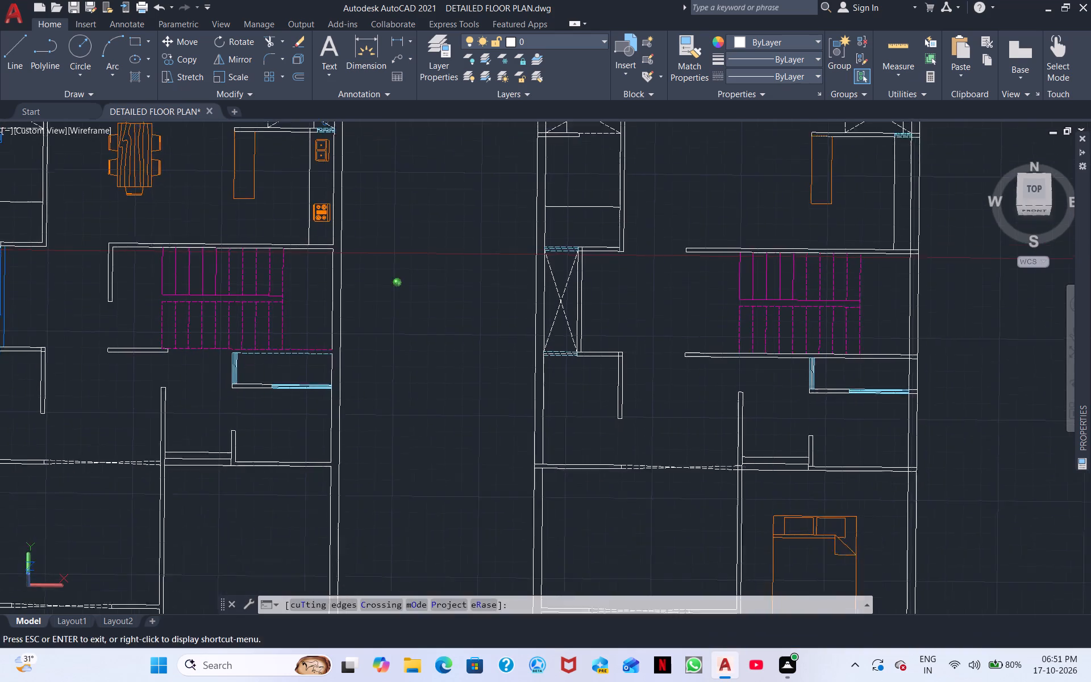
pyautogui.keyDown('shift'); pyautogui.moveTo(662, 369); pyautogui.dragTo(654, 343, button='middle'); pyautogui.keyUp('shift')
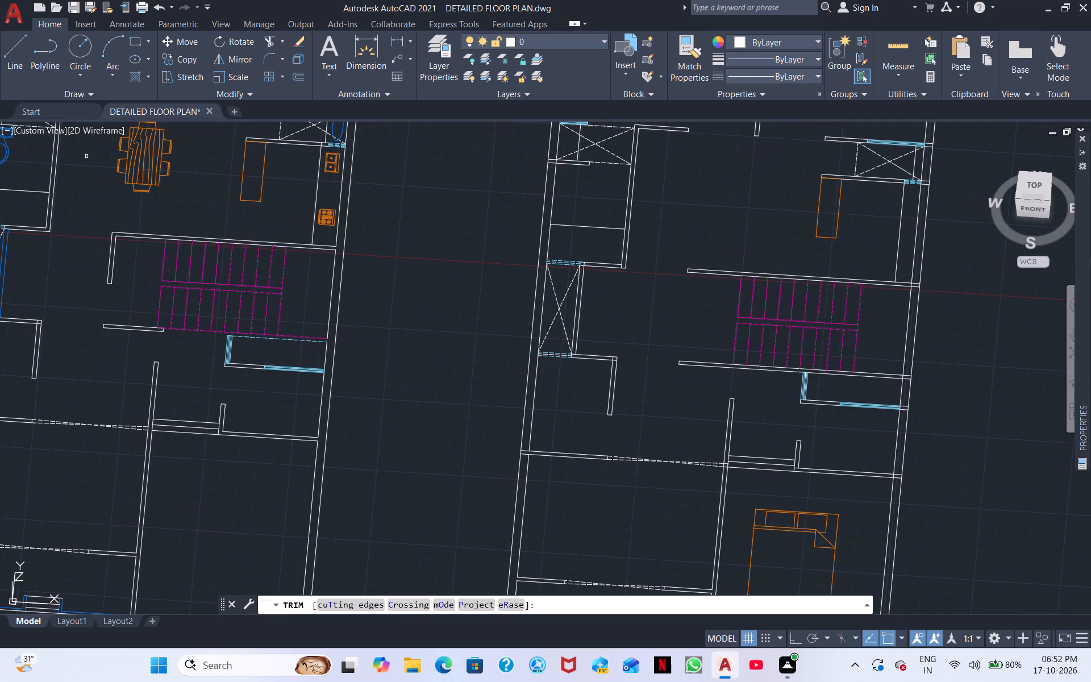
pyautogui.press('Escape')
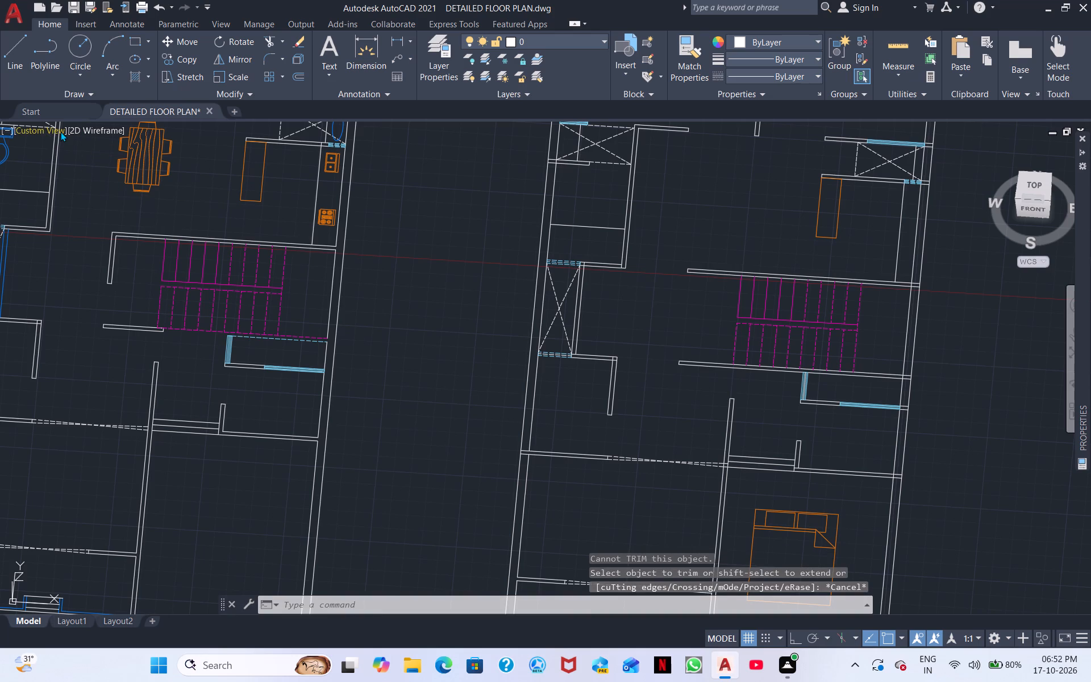
# Restore the standard Top view of the drawing.
pyautogui.click(60, 131)
pyautogui.click(86, 165)
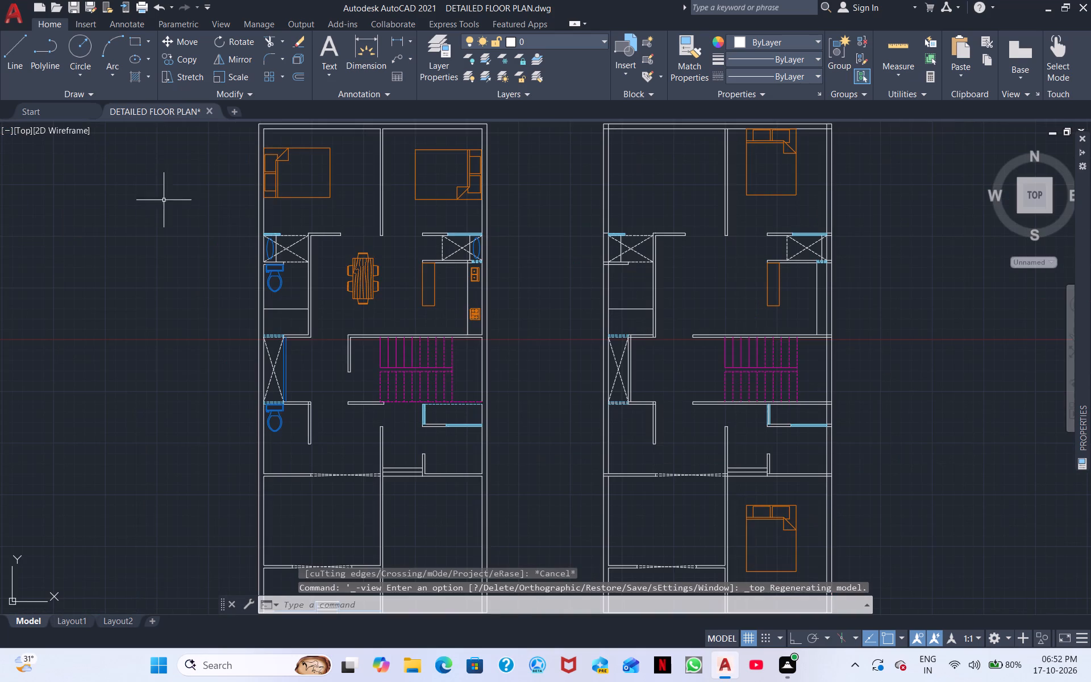
# Extend the inner side-wall lines of the east plan's front west room north through the cross wall, using the Trim command's extend mode.
pyautogui.moveTo(531, 352); pyautogui.dragTo(342, 448, button='middle')
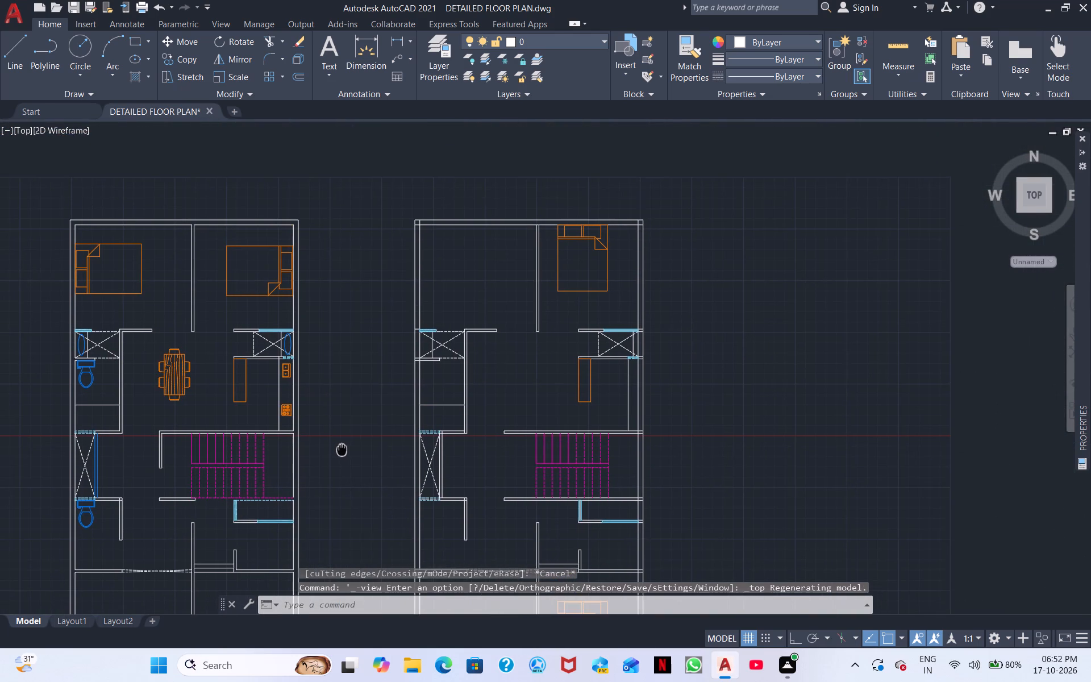
pyautogui.moveTo(342, 448); pyautogui.dragTo(347, 443, button='middle')
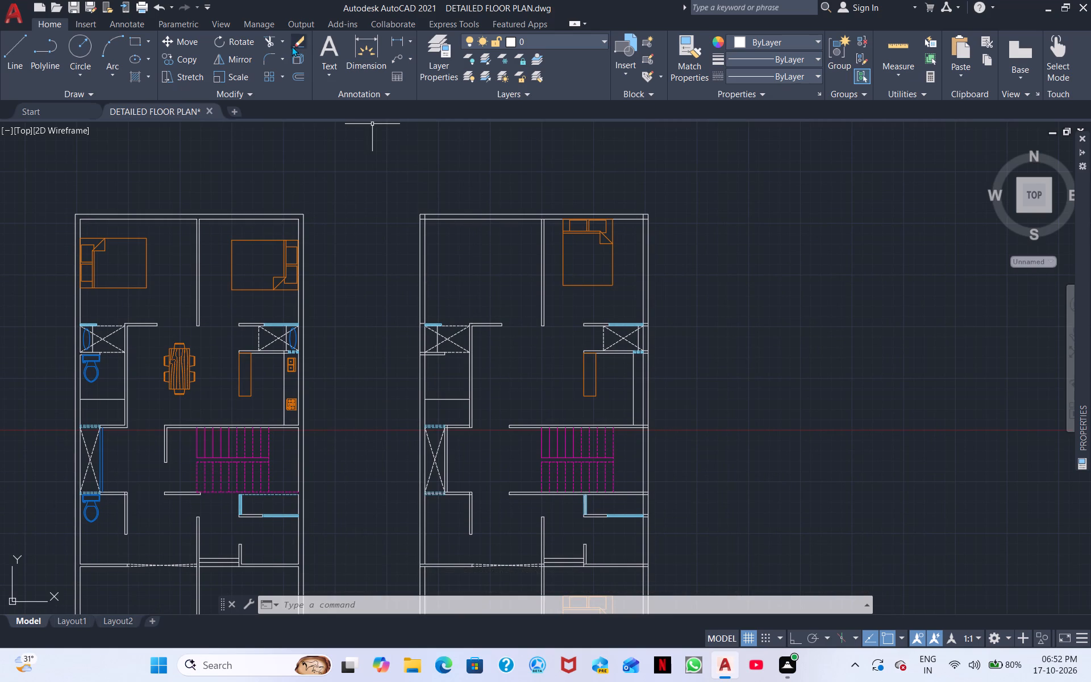
pyautogui.click(278, 41)
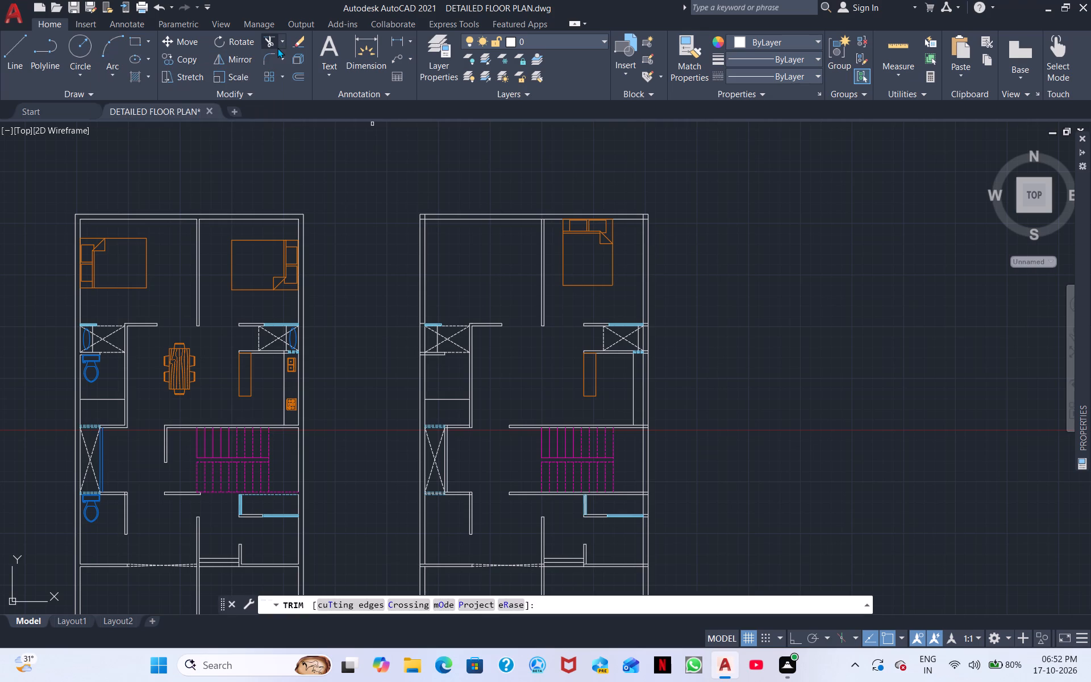
pyautogui.scroll(-1, 543, 255)
pyautogui.moveTo(656, 443); pyautogui.dragTo(727, 340, button='middle')
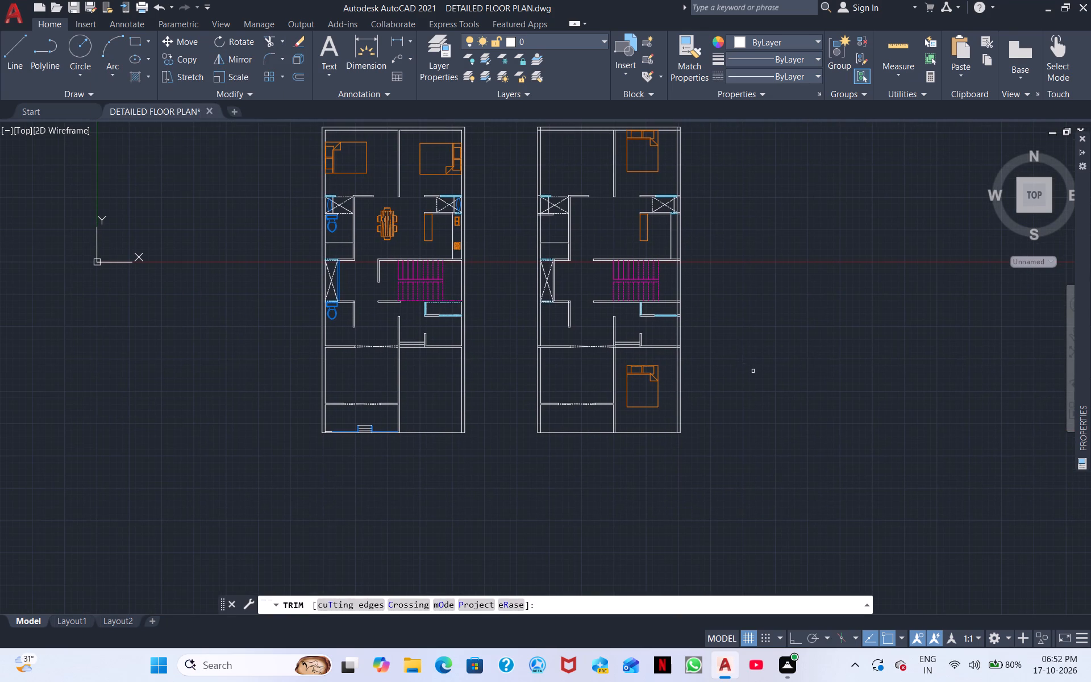
pyautogui.moveTo(756, 373); pyautogui.dragTo(773, 292, button='middle')
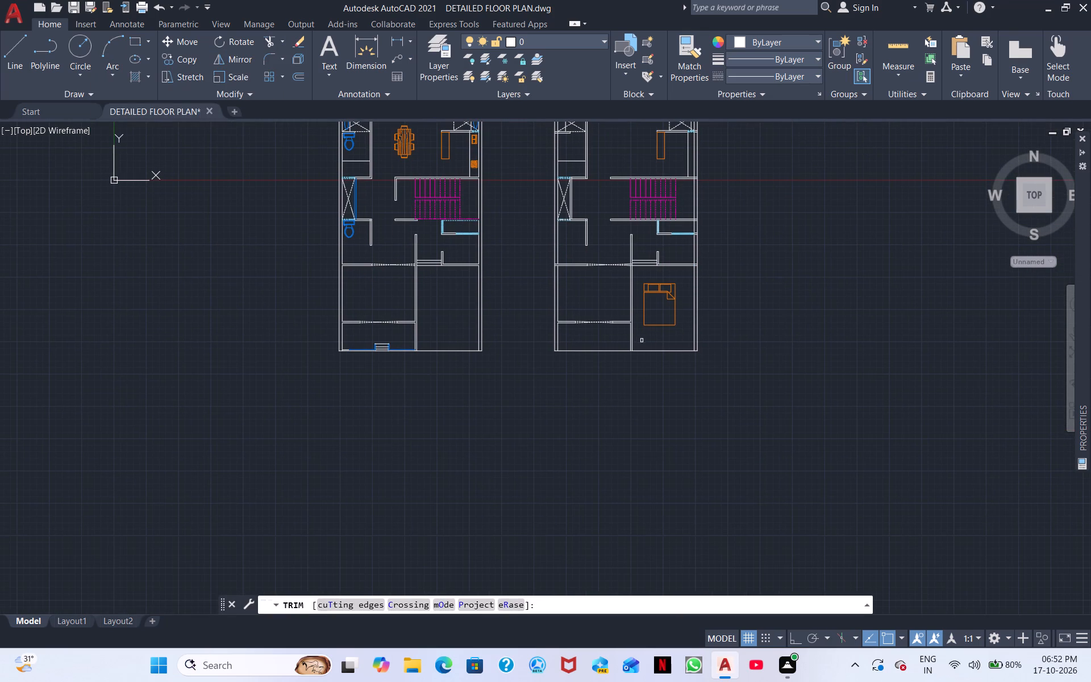
pyautogui.keyDown('shift'); pyautogui.scroll(3, 638, 340); pyautogui.keyUp('shift')
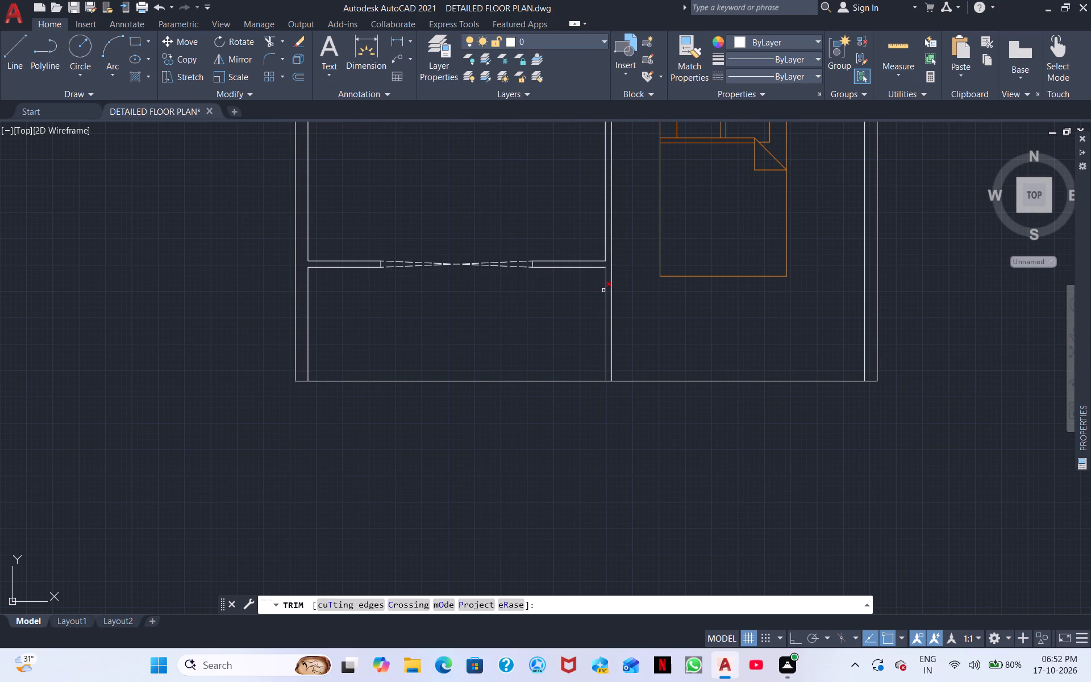
pyautogui.keyDown('shift'); pyautogui.click(603, 290); pyautogui.keyUp('shift')
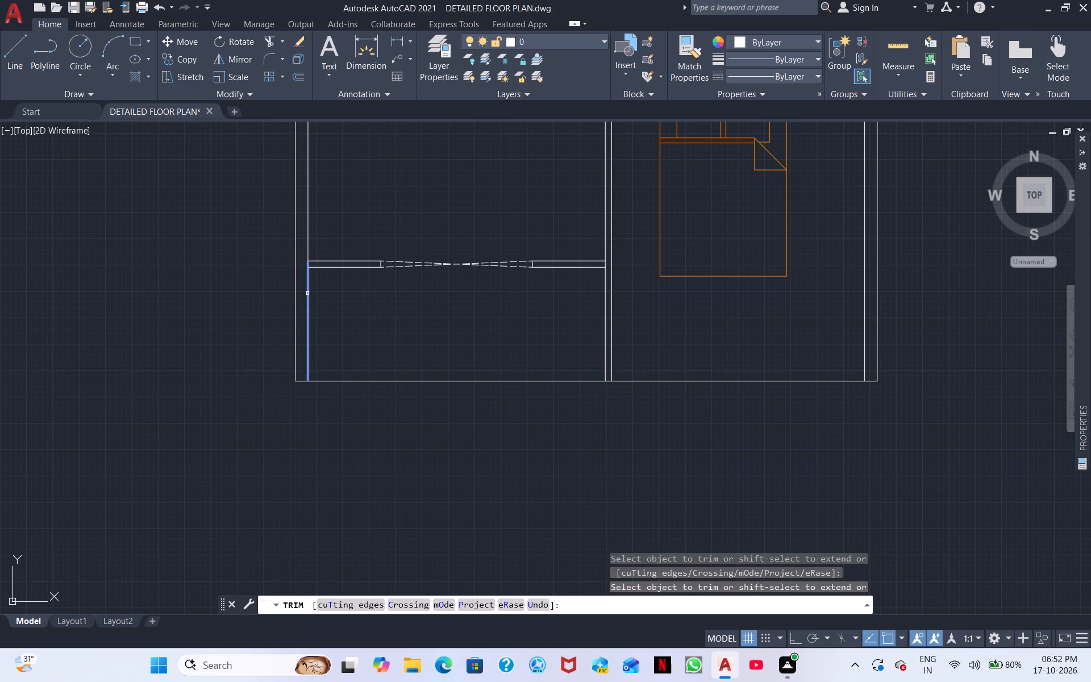
pyautogui.keyDown('shift'); pyautogui.click(307, 293); pyautogui.keyUp('shift')
# Extend both lines of the east plan's short stub wall above the lower bedroom north to the wall below the stairs.
pyautogui.moveTo(492, 223); pyautogui.dragTo(418, 437, button='middle')
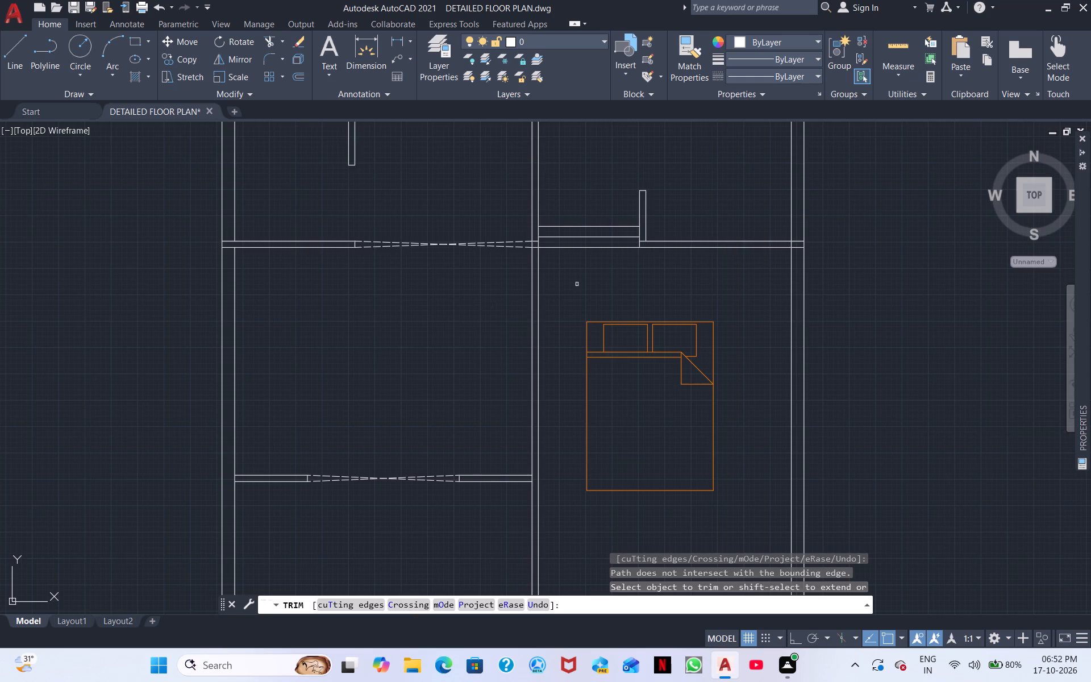
pyautogui.moveTo(618, 298); pyautogui.dragTo(555, 452, button='middle')
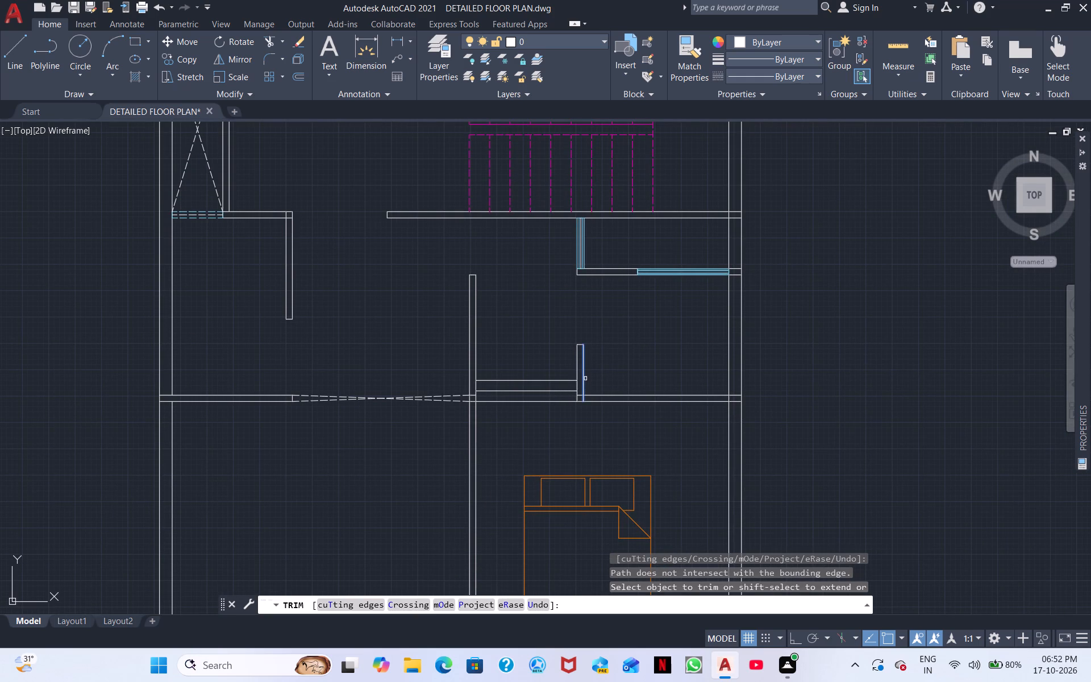
pyautogui.keyDown('shift'); pyautogui.click(585, 379); pyautogui.keyUp('shift')
pyautogui.keyDown('shift'); pyautogui.click(585, 367); pyautogui.keyUp('shift')
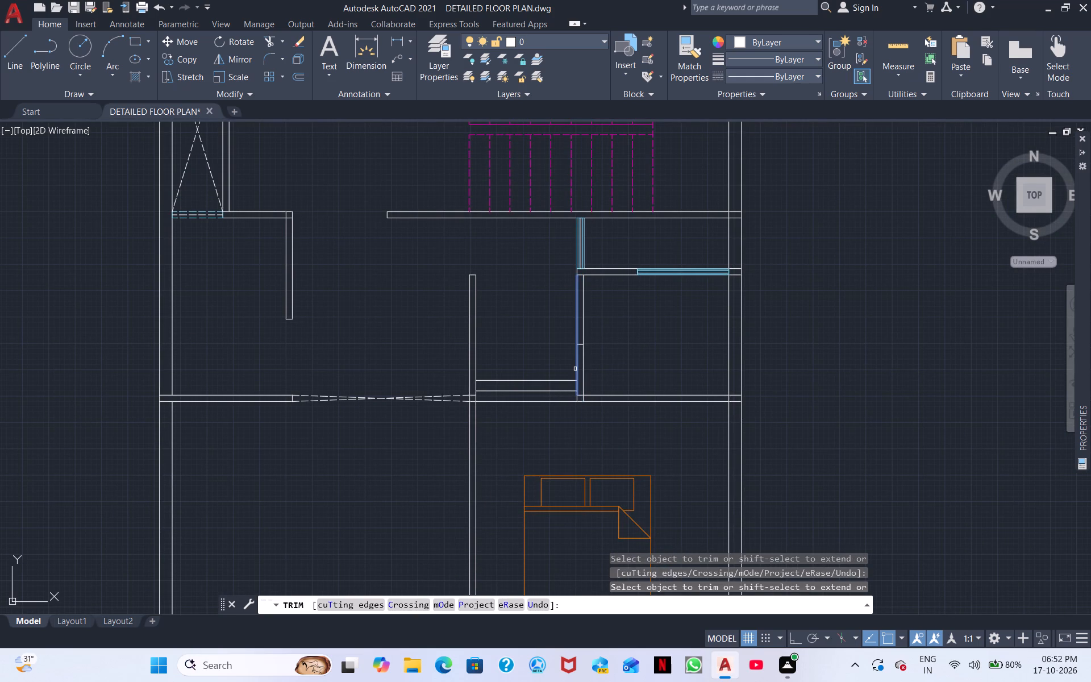
pyautogui.keyDown('shift'); pyautogui.click(575, 369); pyautogui.keyUp('shift')
# Extend both lines of the cross wall north of the east plan's lower west room eastward across the dashed opening.
pyautogui.moveTo(532, 352); pyautogui.dragTo(597, 348, button='middle')
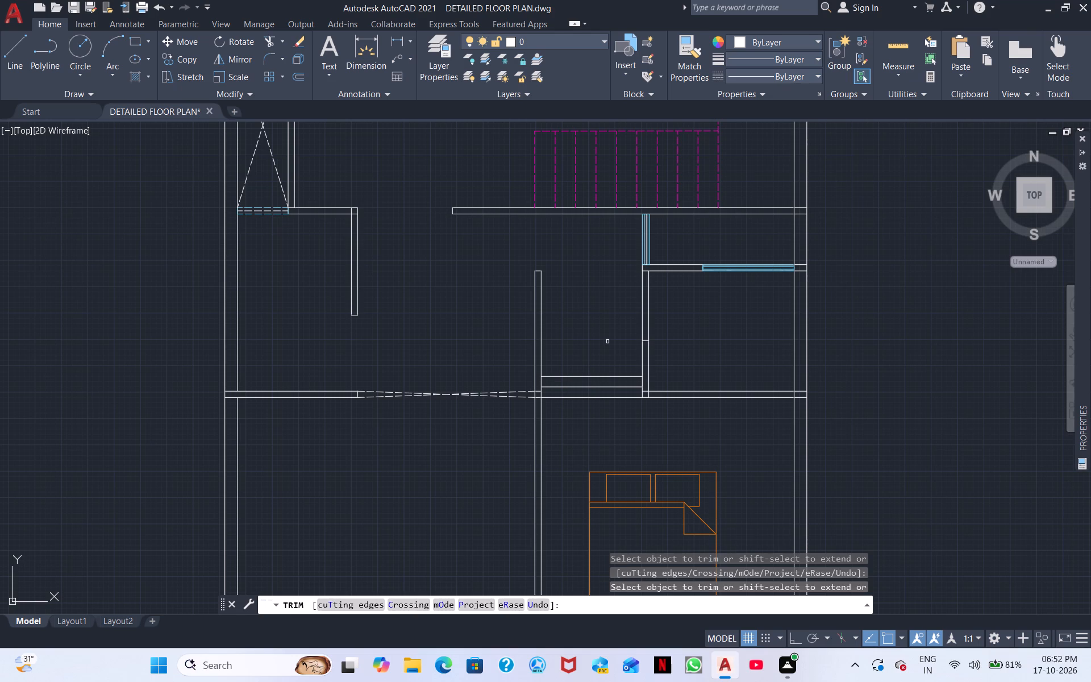
pyautogui.scroll(-2, 607, 342)
pyautogui.scroll(1, 601, 352)
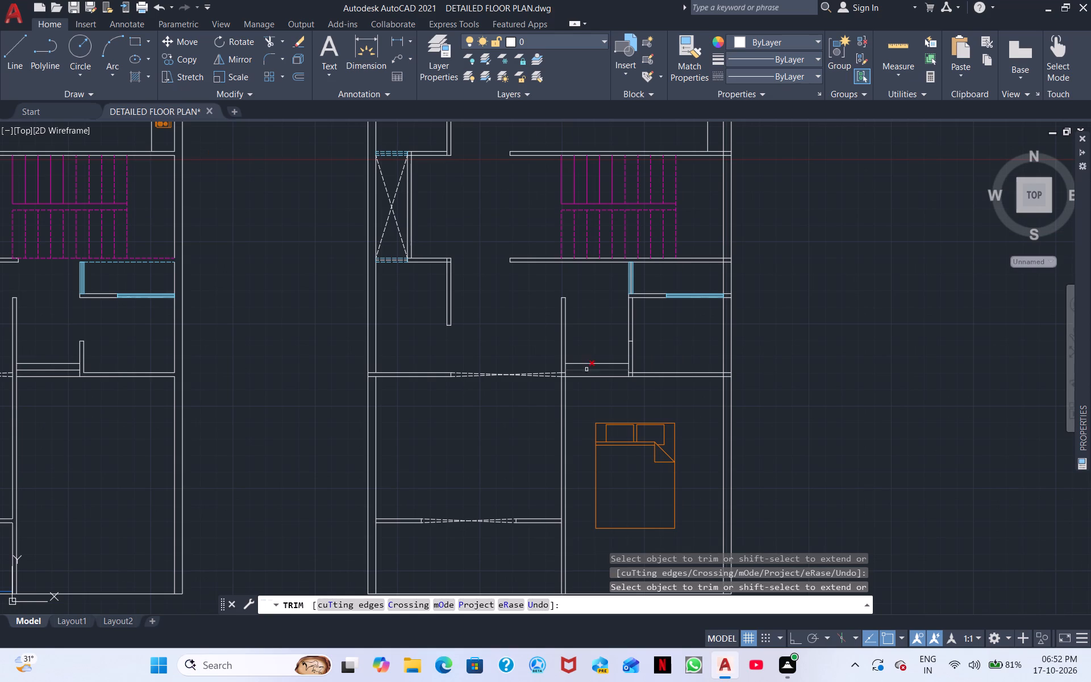
pyautogui.keyDown('shift'); pyautogui.click(438, 372); pyautogui.keyUp('shift')
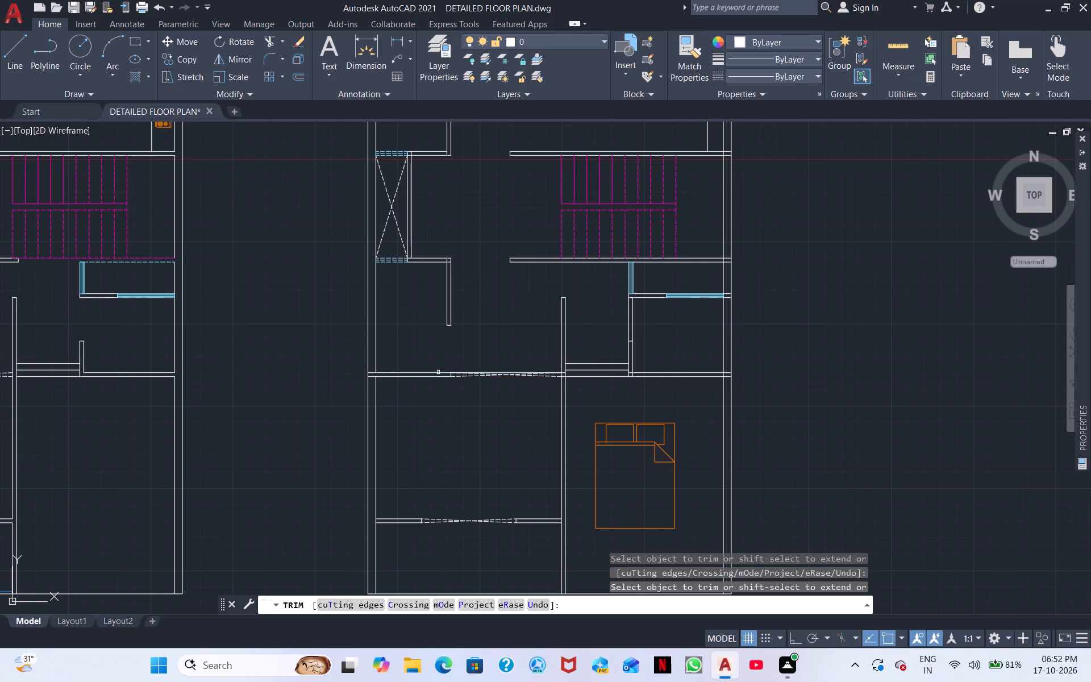
pyautogui.keyDown('shift'); pyautogui.click(439, 377); pyautogui.keyUp('shift')
# Extend both lines of the east plan's front cross wall across its dashed opening and west to the outer wall face.
pyautogui.keyDown('shift'); pyautogui.click(414, 522); pyautogui.keyUp('shift')
pyautogui.keyDown('shift'); pyautogui.click(412, 517); pyautogui.keyUp('shift')
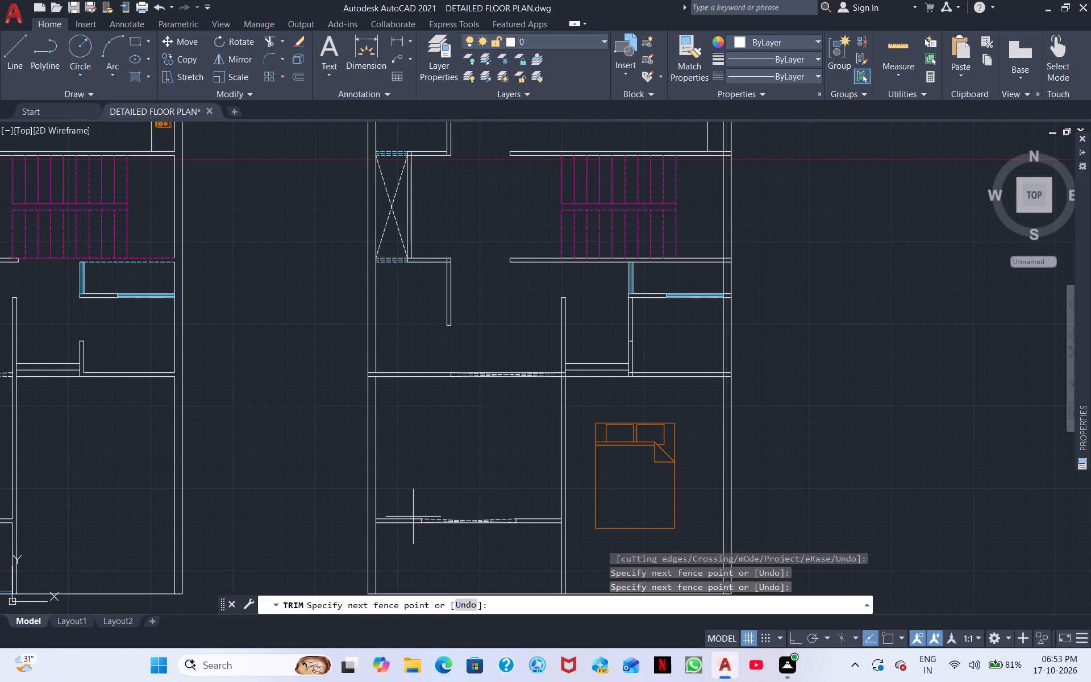
pyautogui.keyDown('shift'); pyautogui.click(411, 521); pyautogui.keyUp('shift')
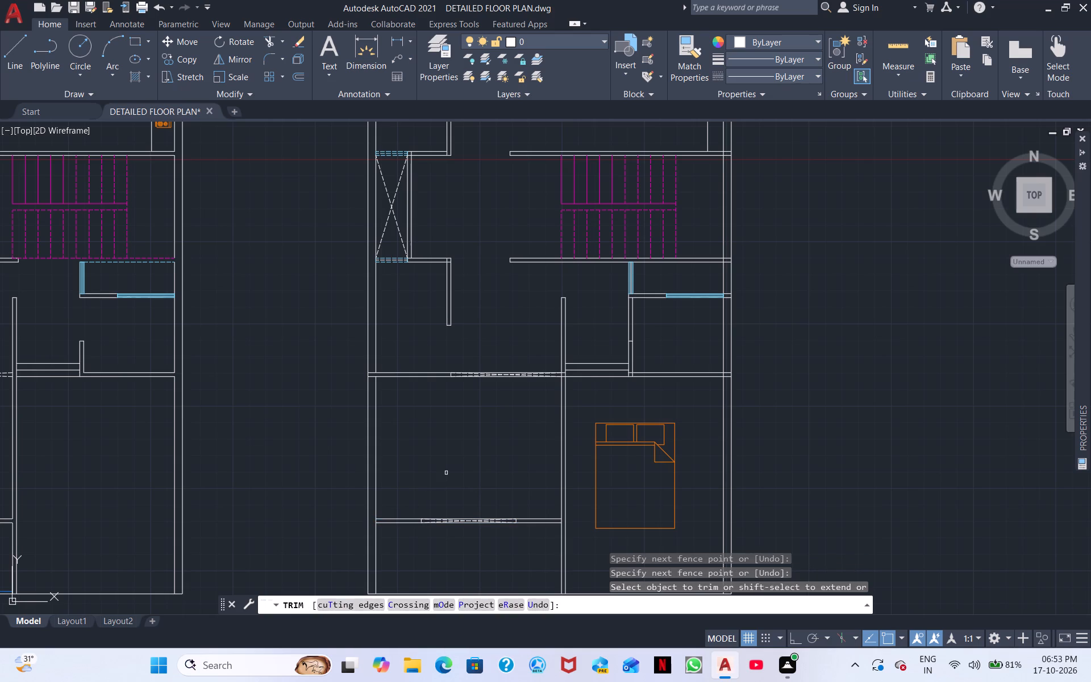
pyautogui.keyDown('shift'); pyautogui.click(398, 518); pyautogui.keyUp('shift')
pyautogui.keyDown('shift'); pyautogui.click(391, 524); pyautogui.keyUp('shift')
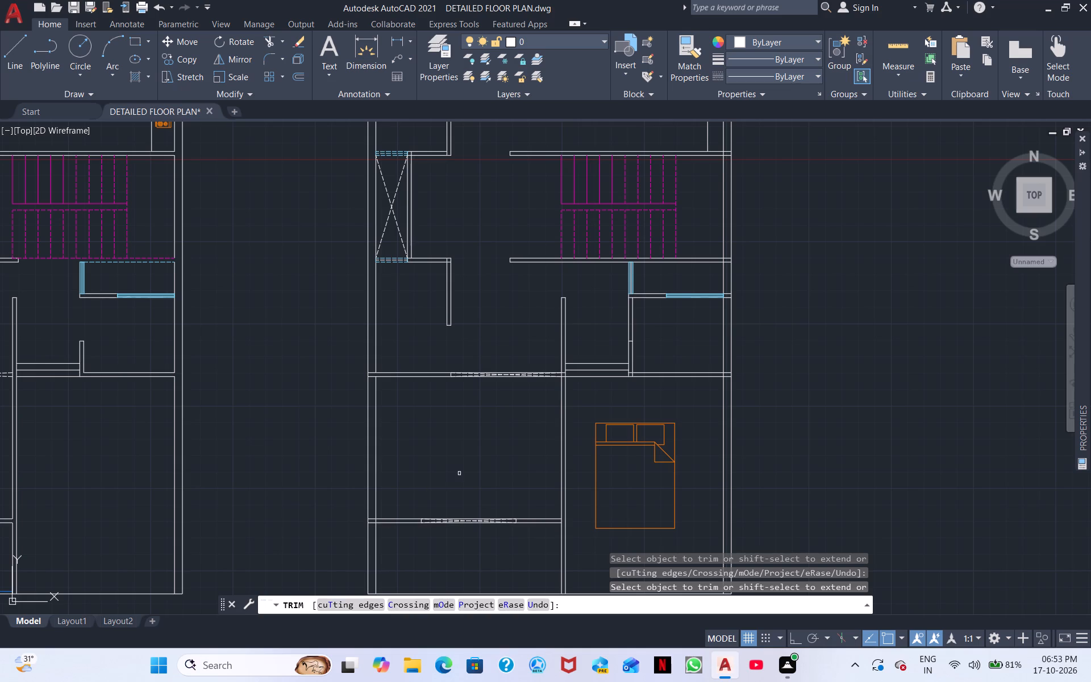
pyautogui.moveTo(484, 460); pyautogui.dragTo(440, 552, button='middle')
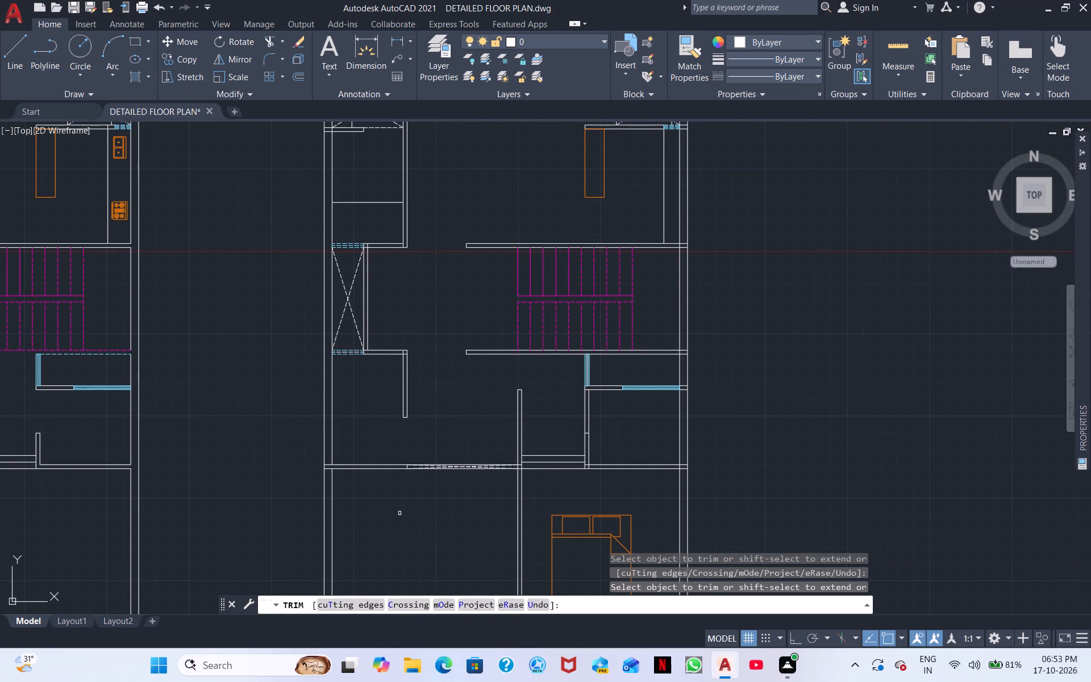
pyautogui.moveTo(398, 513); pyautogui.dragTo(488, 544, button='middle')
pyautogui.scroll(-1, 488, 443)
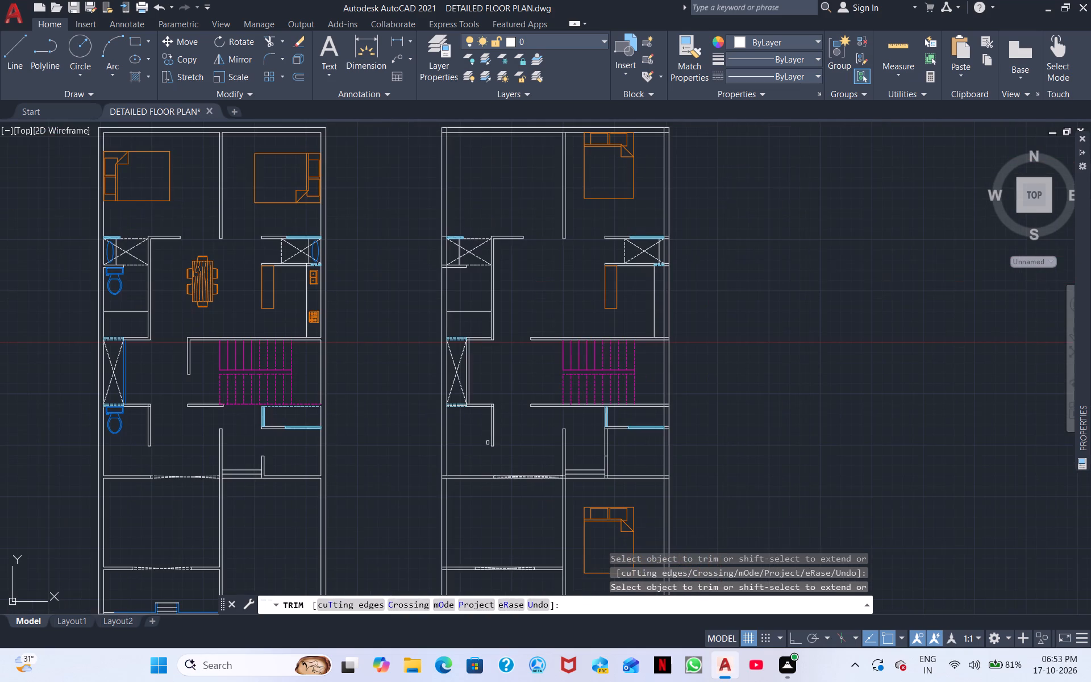
# Extend the single partition line in the east plan's upper west bathroom east to the outer face of the bathroom wall.
pyautogui.moveTo(518, 384); pyautogui.dragTo(546, 501, button='middle')
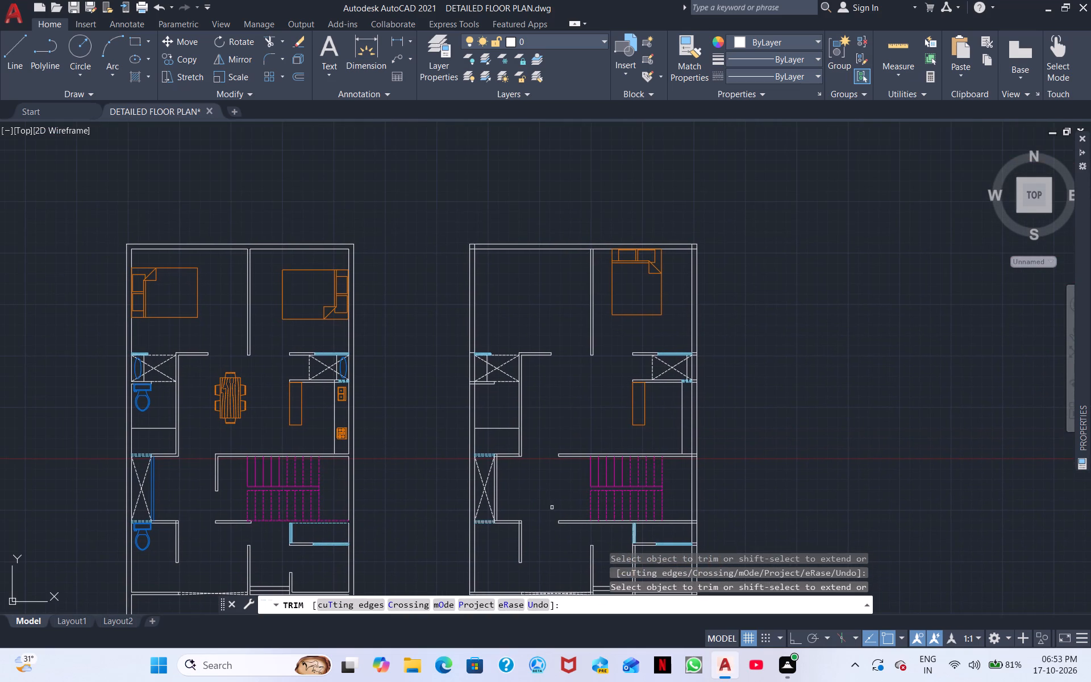
pyautogui.keyDown('shift'); pyautogui.click(511, 430); pyautogui.keyUp('shift')
# Remove the orange kitchen counter rectangle south of the east plan's east shaft, using the Trim command.
pyautogui.moveTo(588, 387); pyautogui.dragTo(570, 330, button='middle')
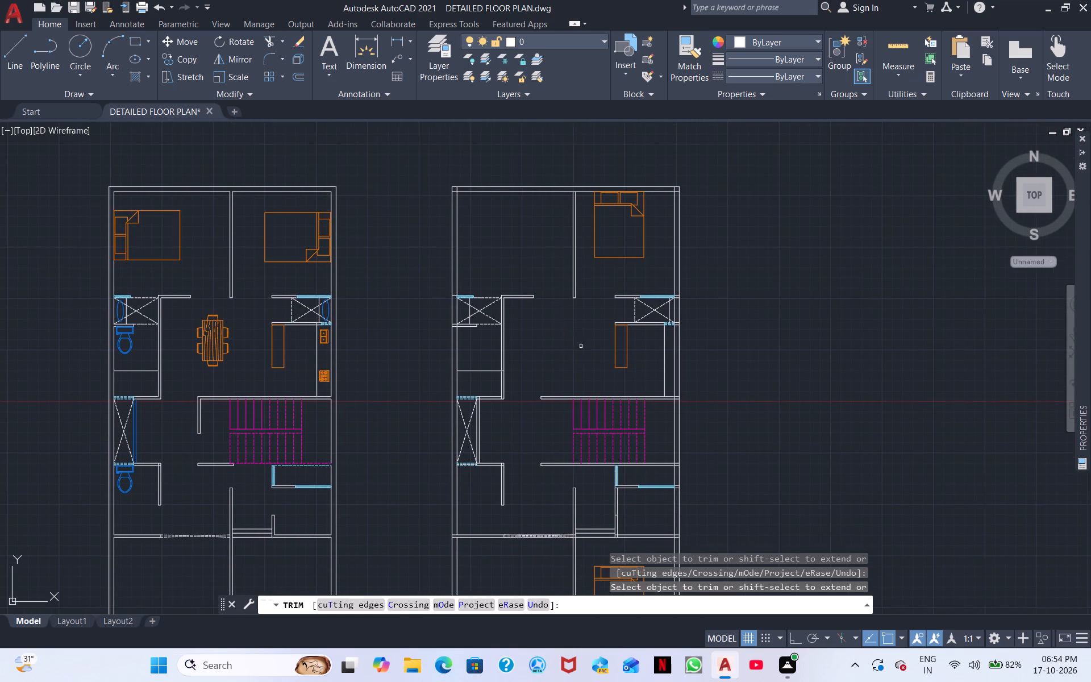
pyautogui.moveTo(569, 356); pyautogui.dragTo(494, 317, button='middle')
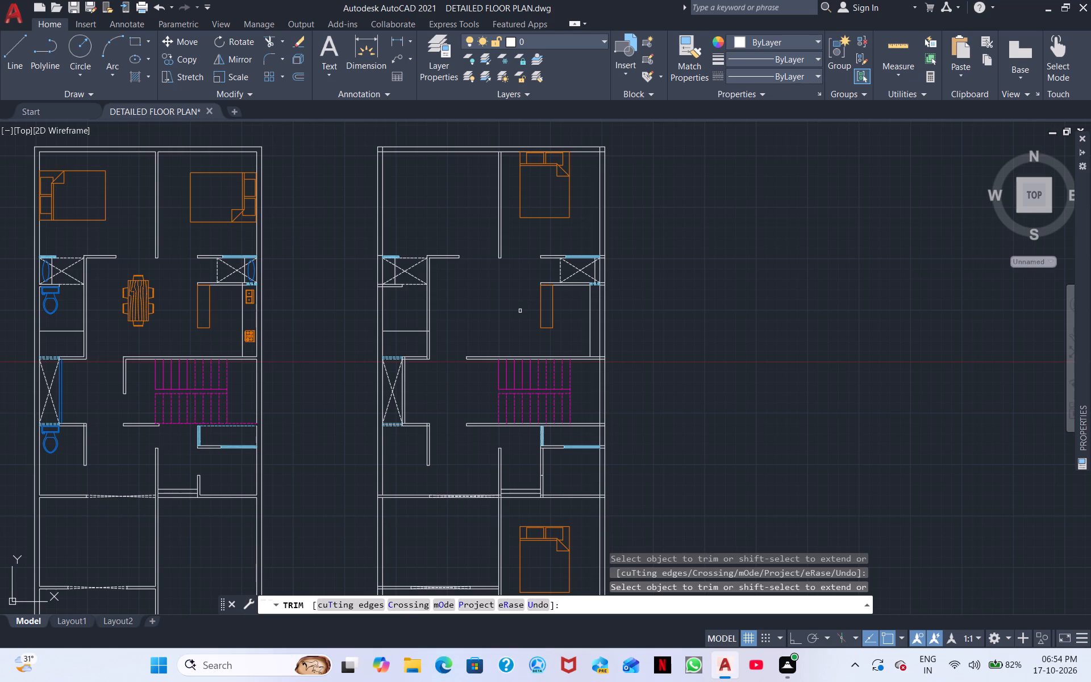
pyautogui.click(545, 286)
pyautogui.moveTo(557, 299); pyautogui.dragTo(545, 331)
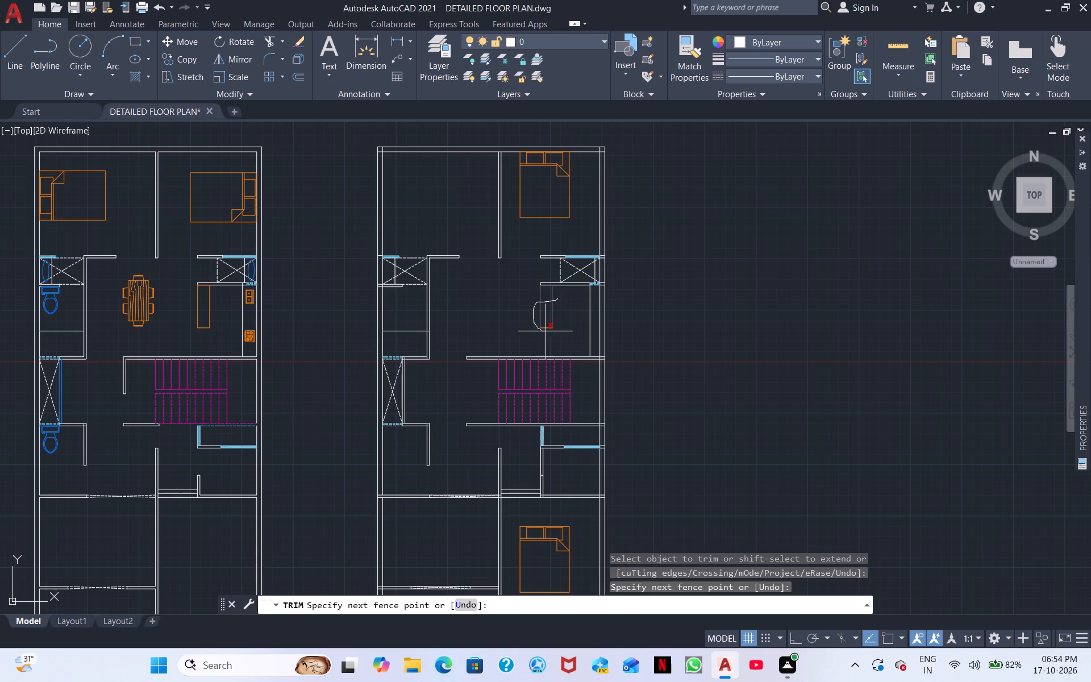
pyautogui.moveTo(545, 331); pyautogui.dragTo(547, 340)
# Close the wall south of the east plan's upper west shaft: clear the dashed edge, extend both wall lines east, and remove the end cap.
pyautogui.moveTo(489, 317); pyautogui.dragTo(544, 336, button='middle')
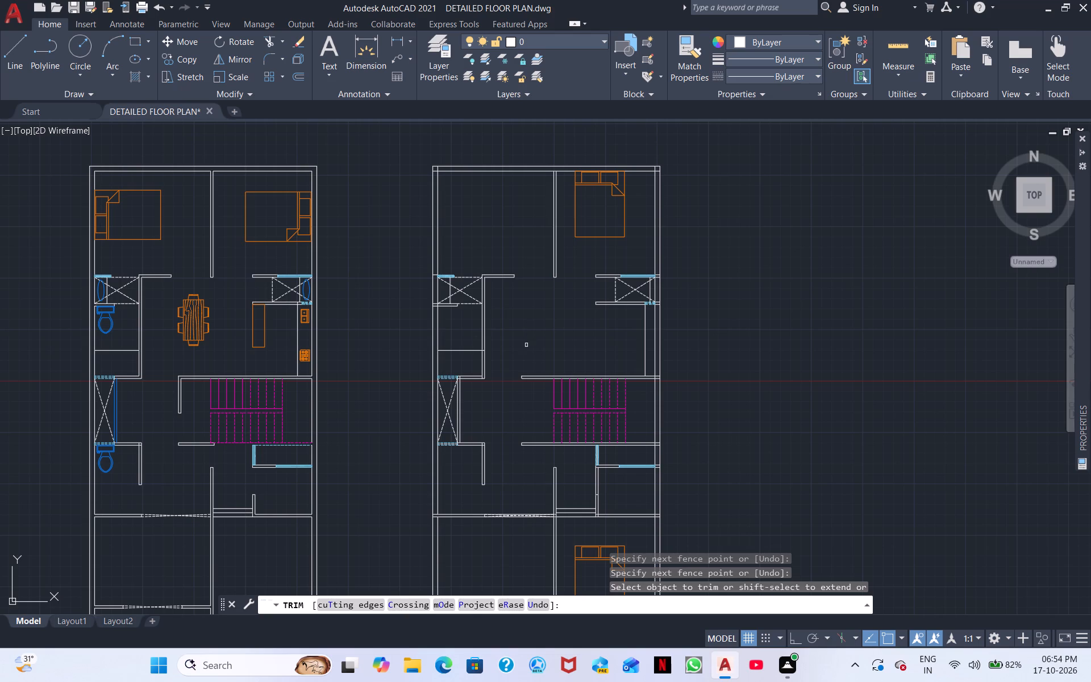
pyautogui.moveTo(528, 339); pyautogui.dragTo(529, 273, button='middle')
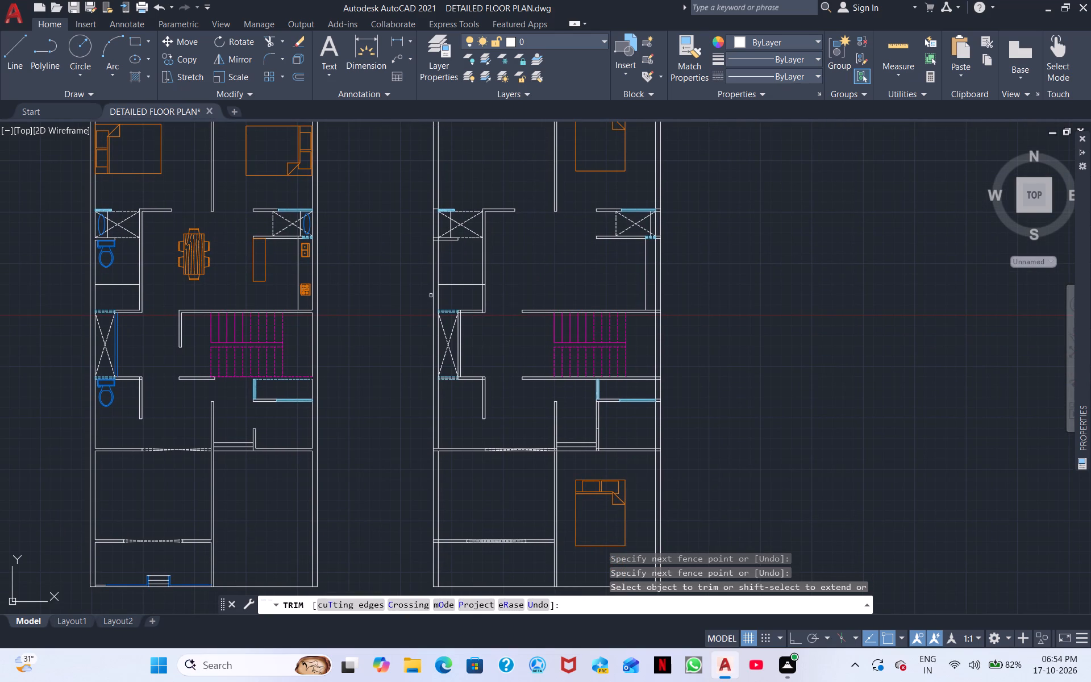
pyautogui.click(467, 237)
pyautogui.scroll(3, 469, 238)
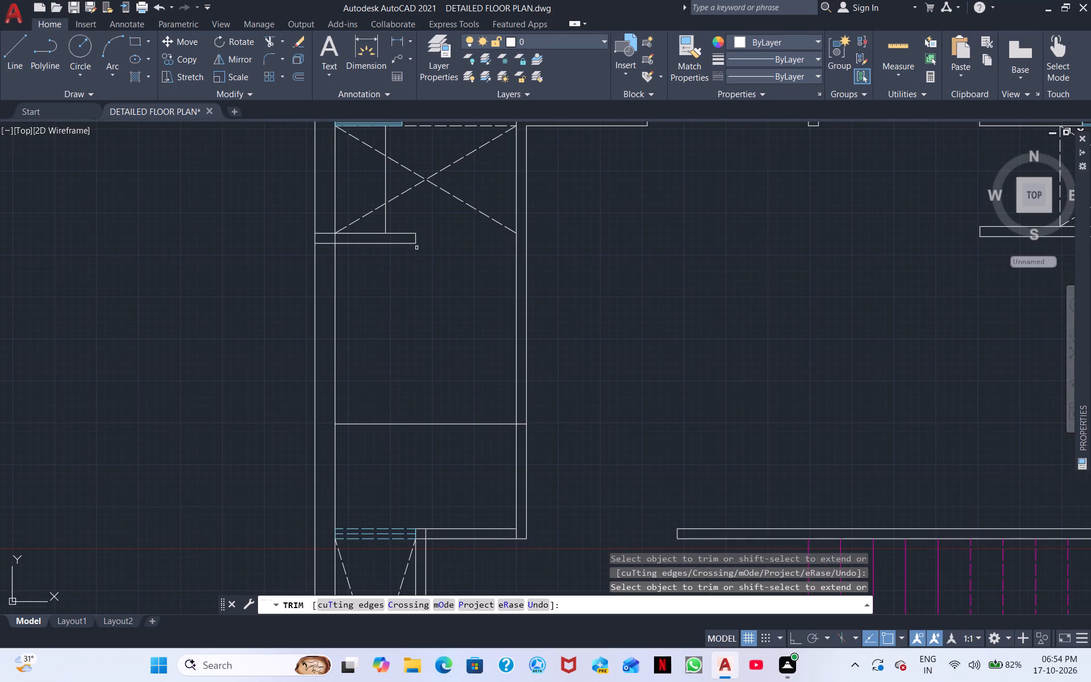
pyautogui.keyDown('shift'); pyautogui.click(396, 244); pyautogui.keyUp('shift')
pyautogui.keyDown('shift'); pyautogui.click(409, 235); pyautogui.keyUp('shift')
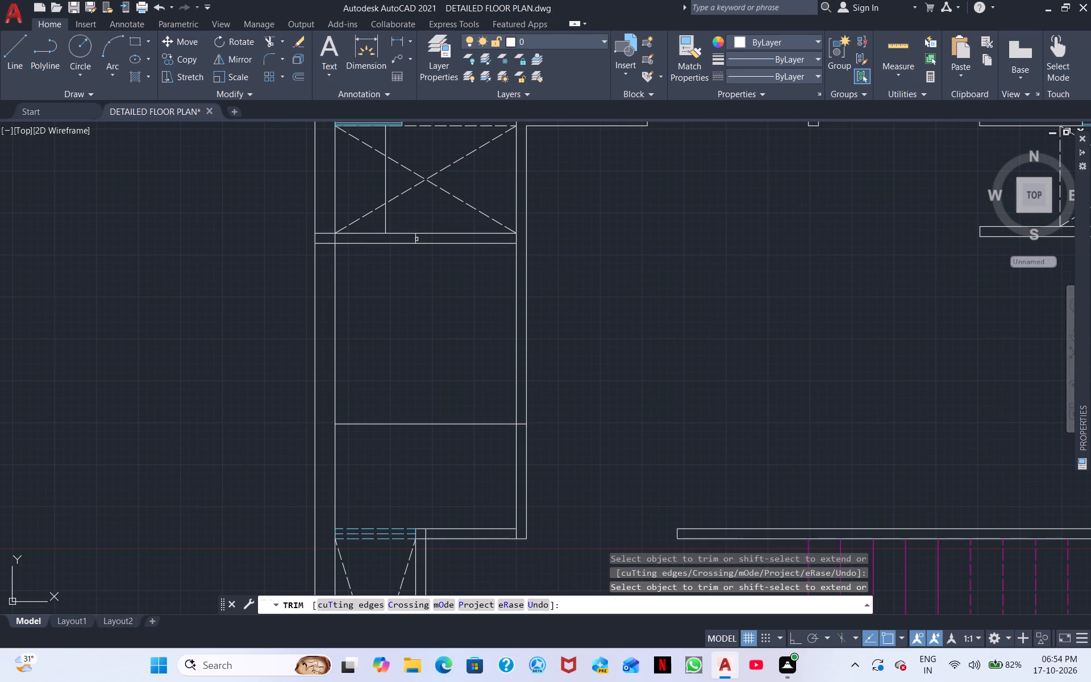
pyautogui.click(414, 239)
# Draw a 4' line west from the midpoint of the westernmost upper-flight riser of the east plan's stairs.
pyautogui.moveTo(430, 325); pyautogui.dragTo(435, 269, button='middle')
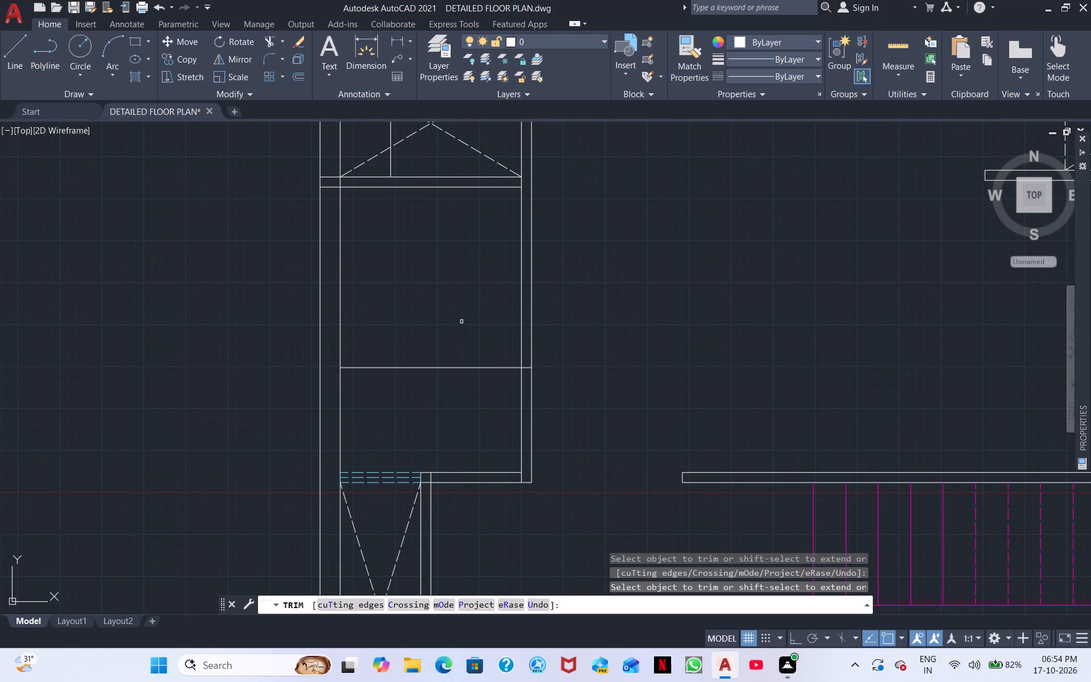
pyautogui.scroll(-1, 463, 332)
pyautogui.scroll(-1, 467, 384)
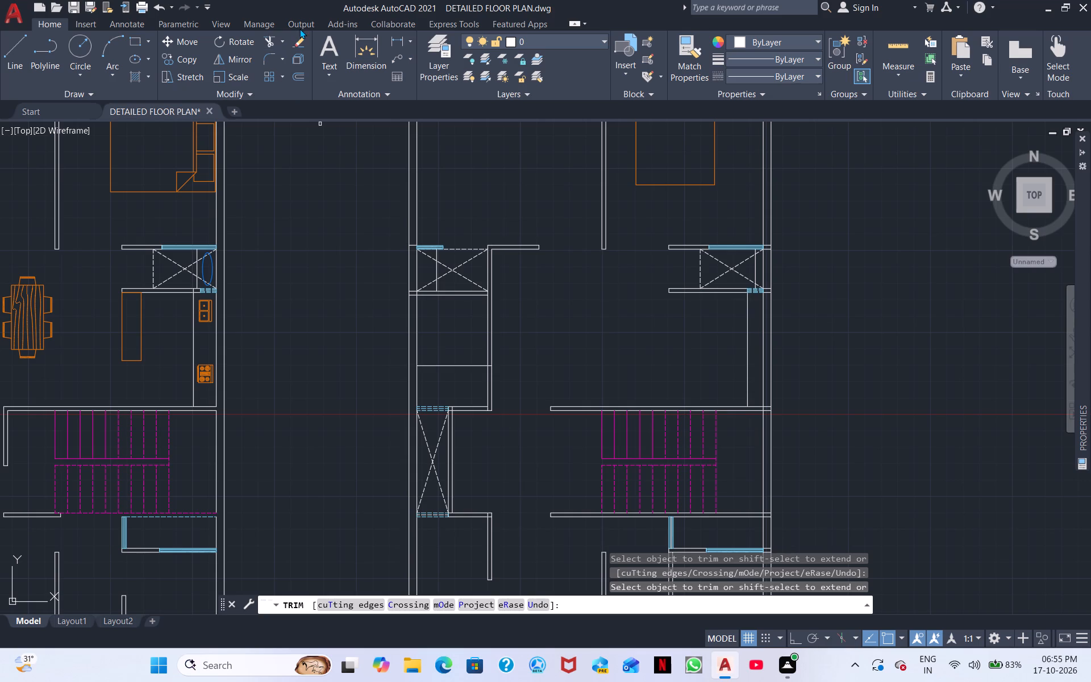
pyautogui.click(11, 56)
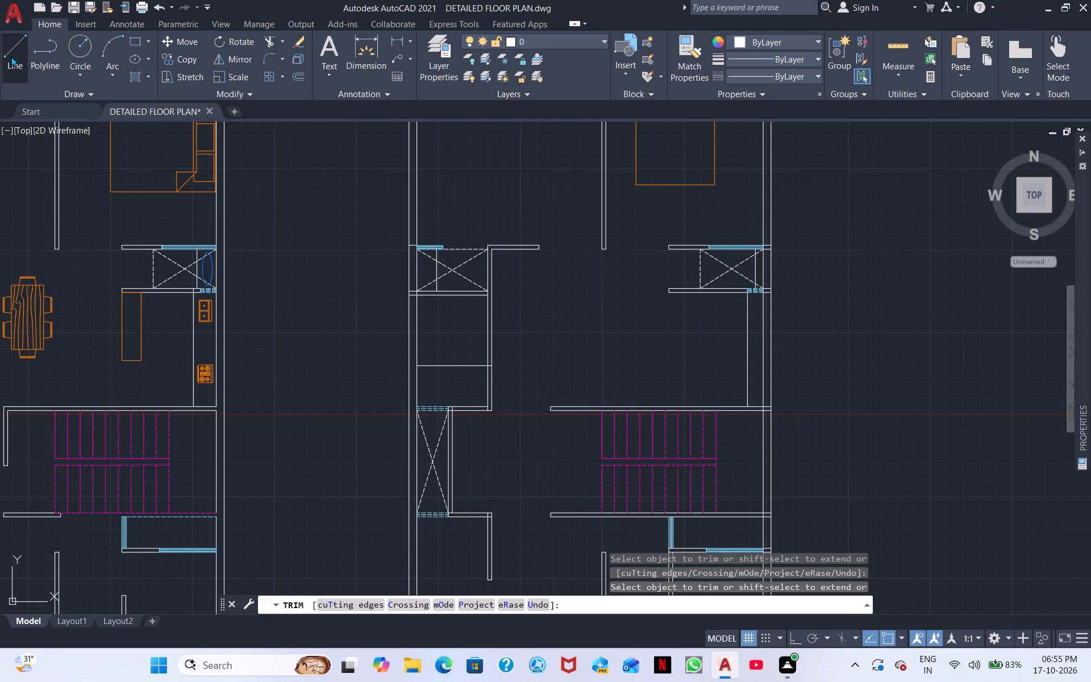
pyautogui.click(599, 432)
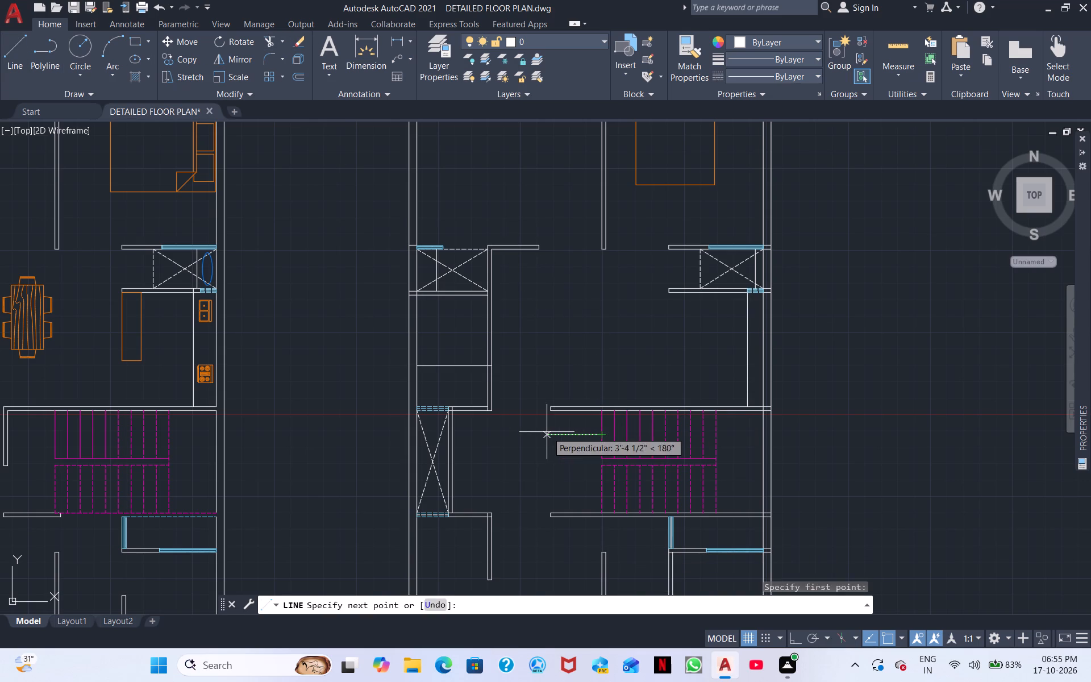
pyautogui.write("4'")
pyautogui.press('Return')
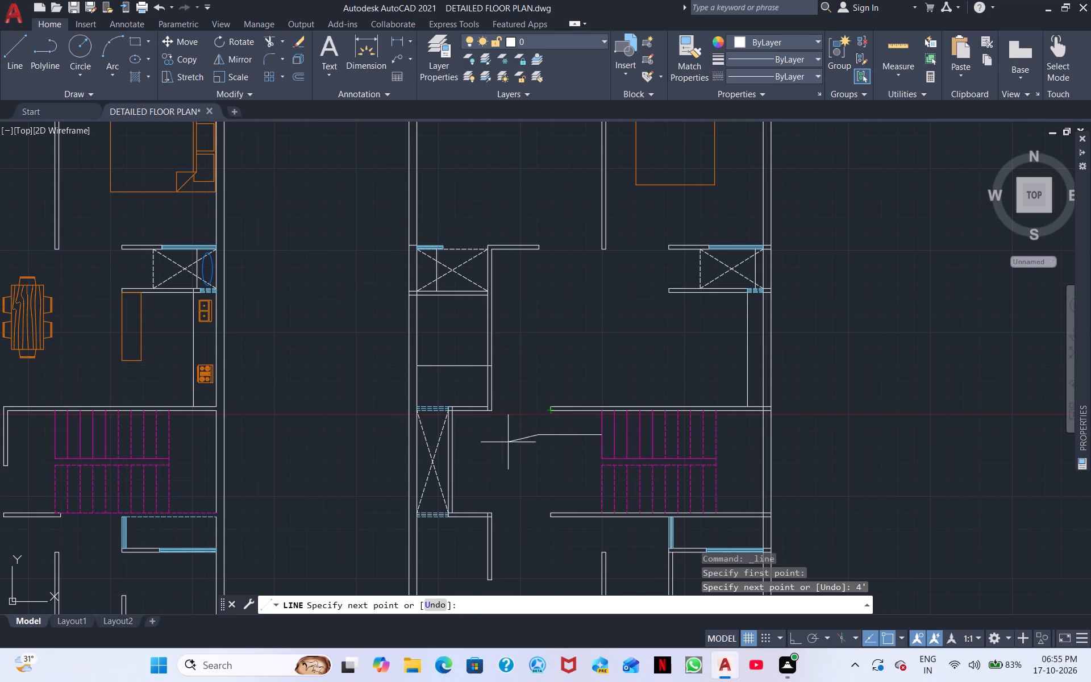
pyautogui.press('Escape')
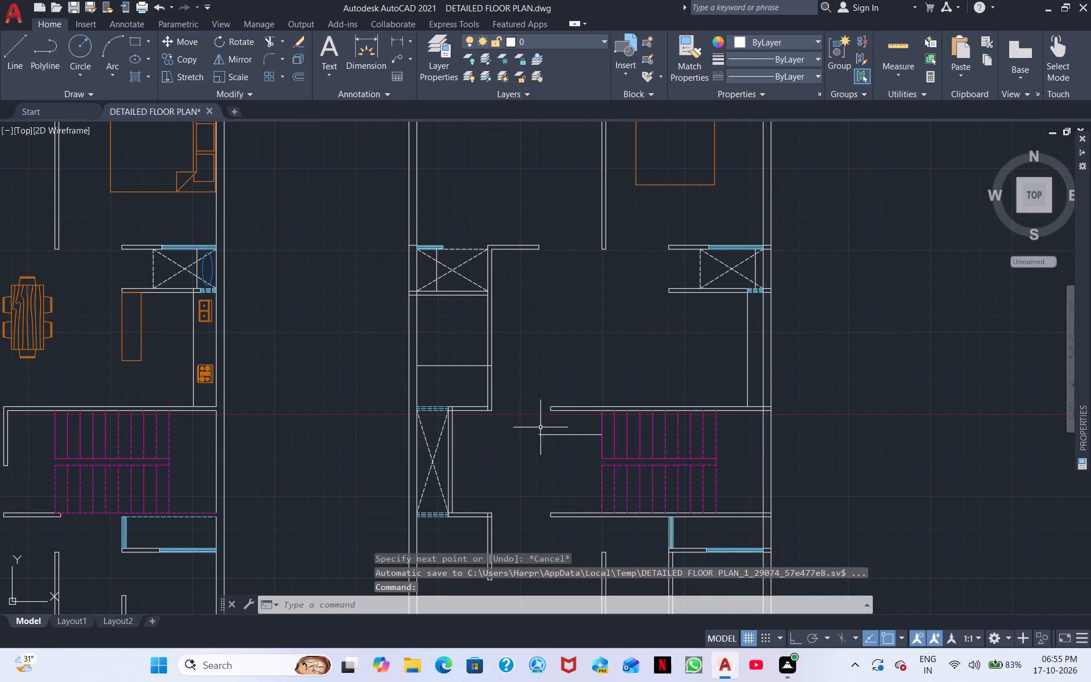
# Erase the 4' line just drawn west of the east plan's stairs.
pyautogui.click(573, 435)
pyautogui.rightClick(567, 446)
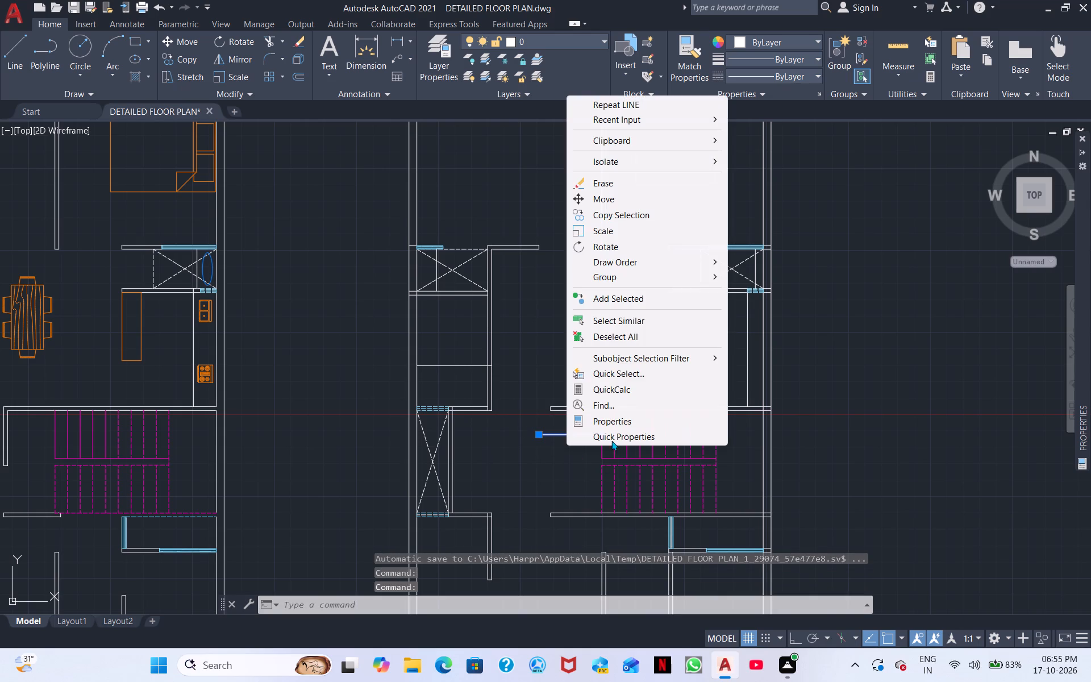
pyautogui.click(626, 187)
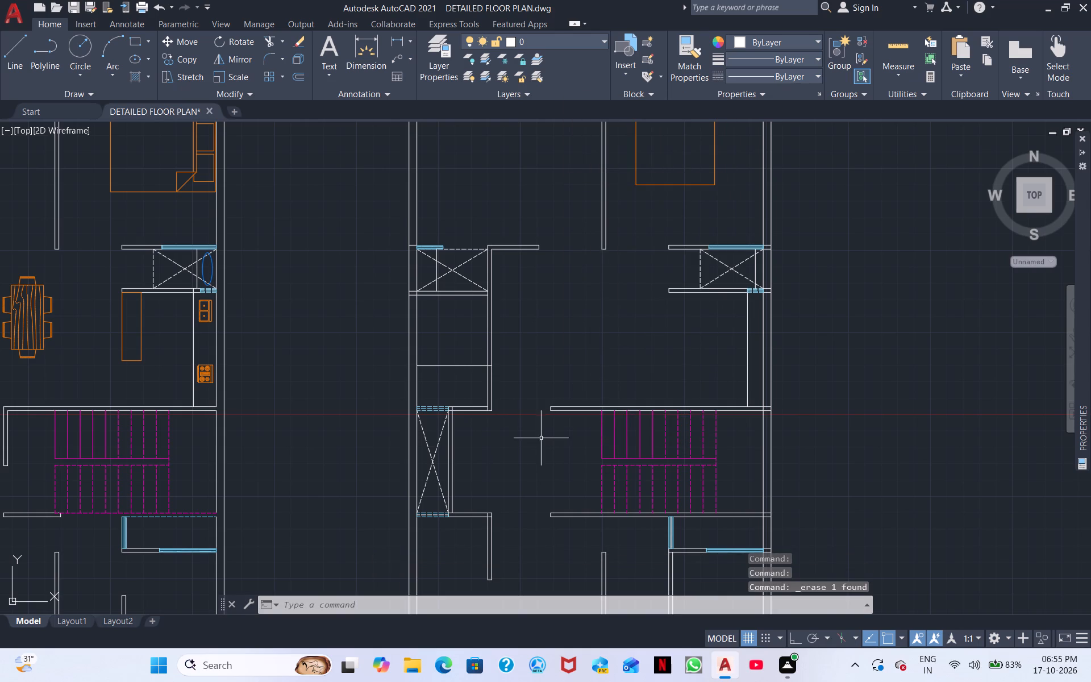
# Draw a 4'10" horizontal line east from the midpoint of the wall beside the east plan's lower west shaft, with Ortho on.
pyautogui.scroll(2, 532, 433)
pyautogui.moveTo(531, 433); pyautogui.dragTo(769, 351, button='middle')
pyautogui.scroll(-1, 731, 382)
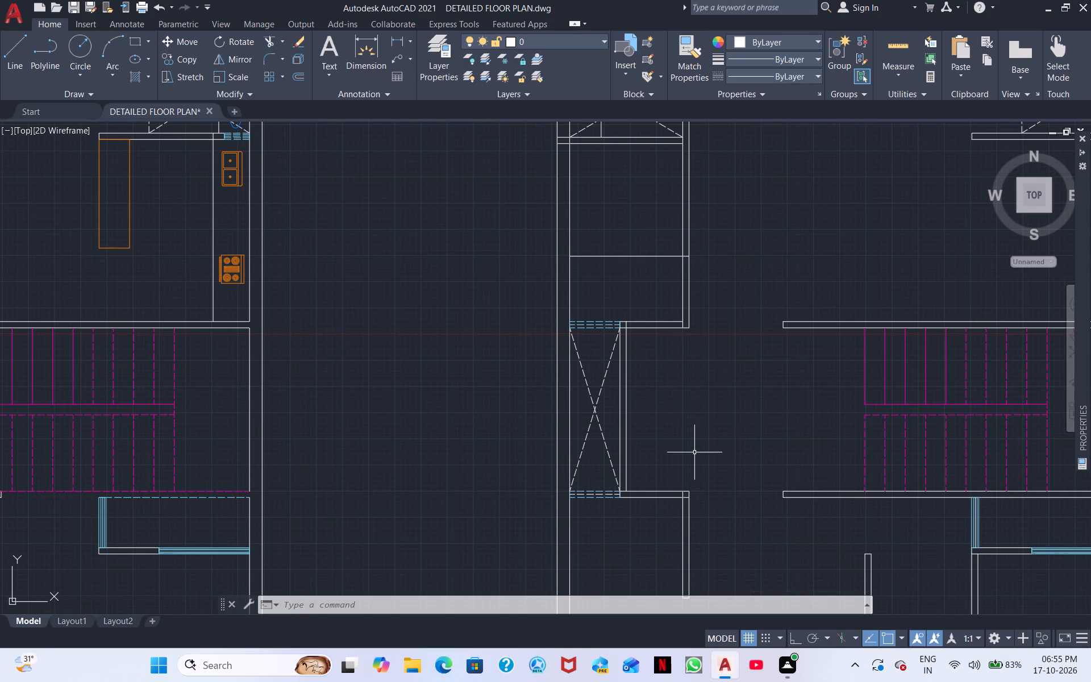
pyautogui.scroll(-1, 696, 461)
pyautogui.moveTo(693, 475); pyautogui.dragTo(596, 436, button='middle')
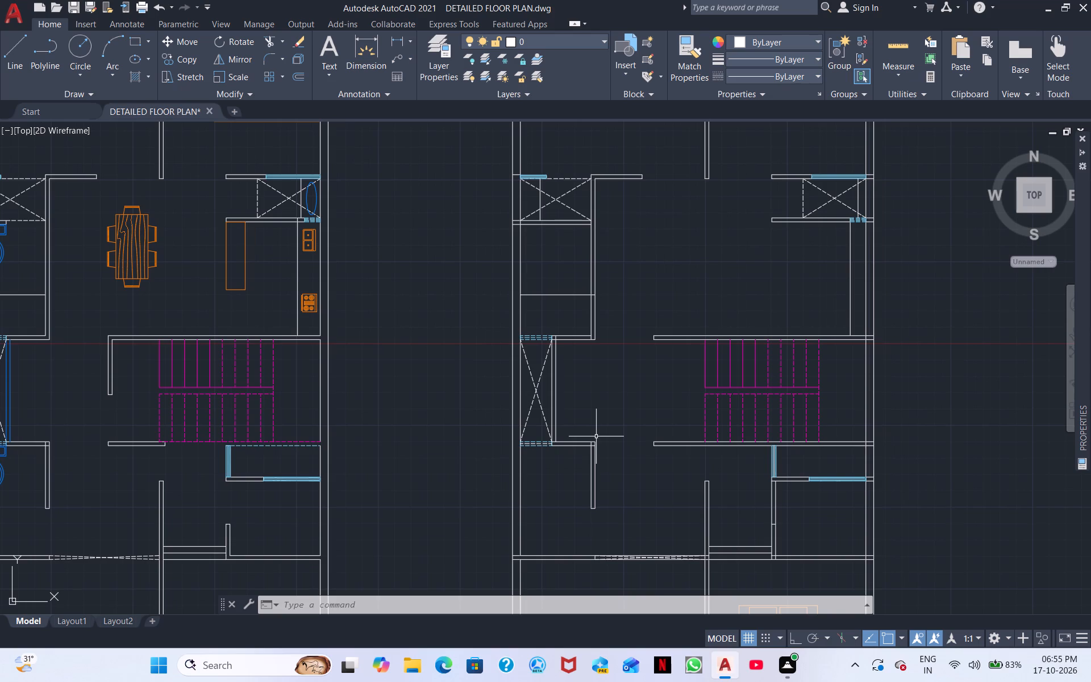
pyautogui.scroll(1, 598, 430)
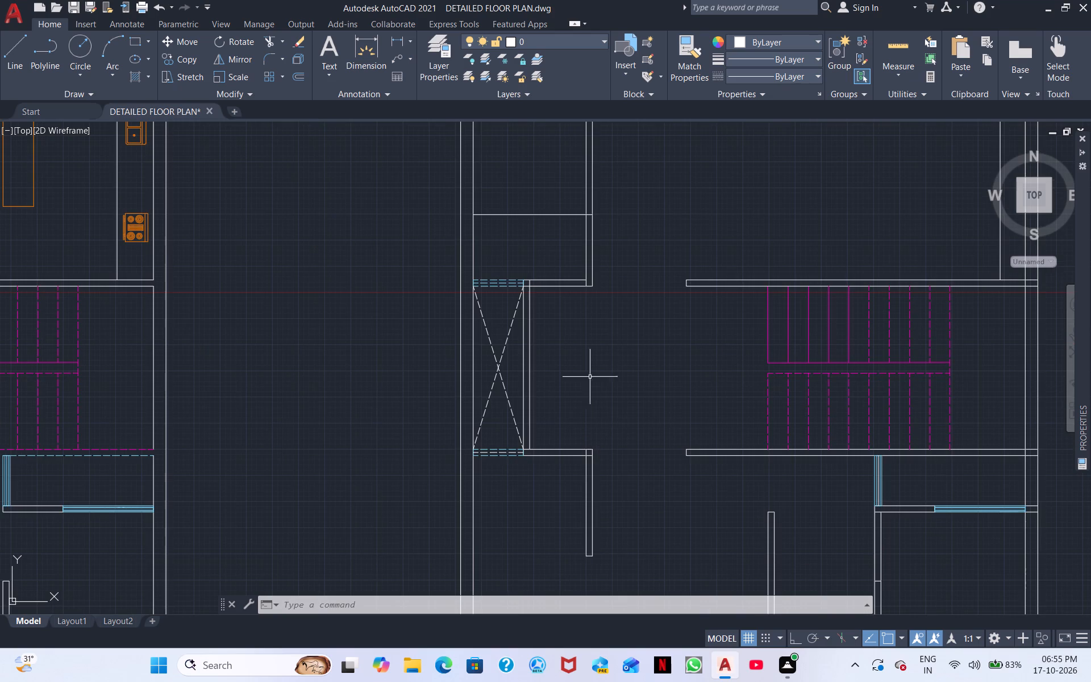
pyautogui.click(9, 50)
pyautogui.click(531, 362)
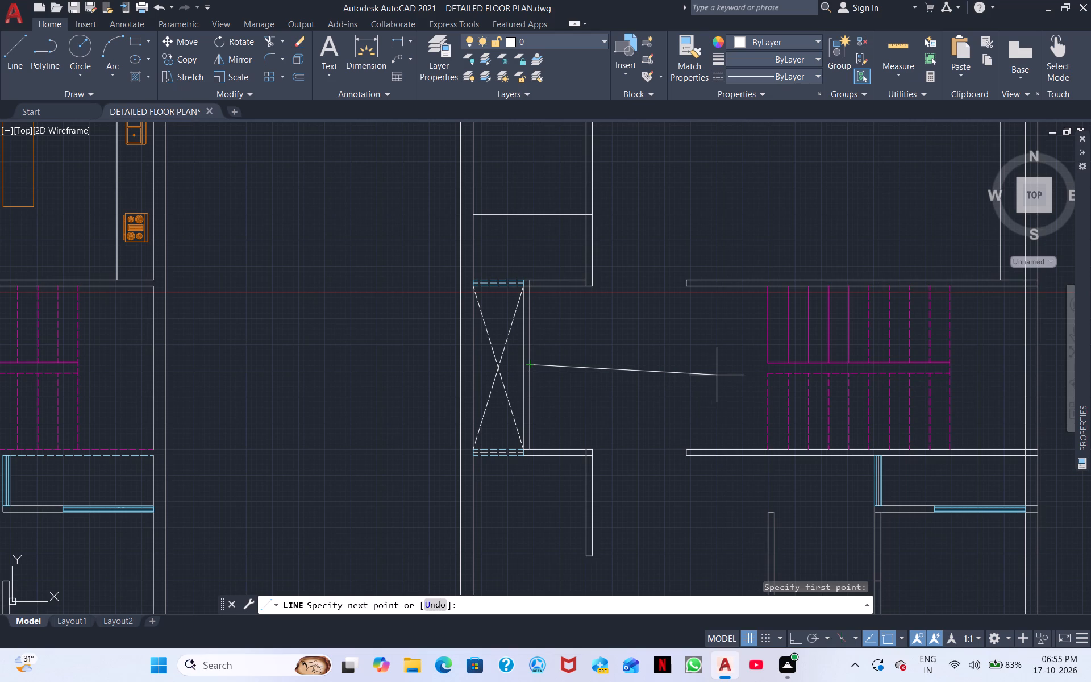
pyautogui.click(794, 642)
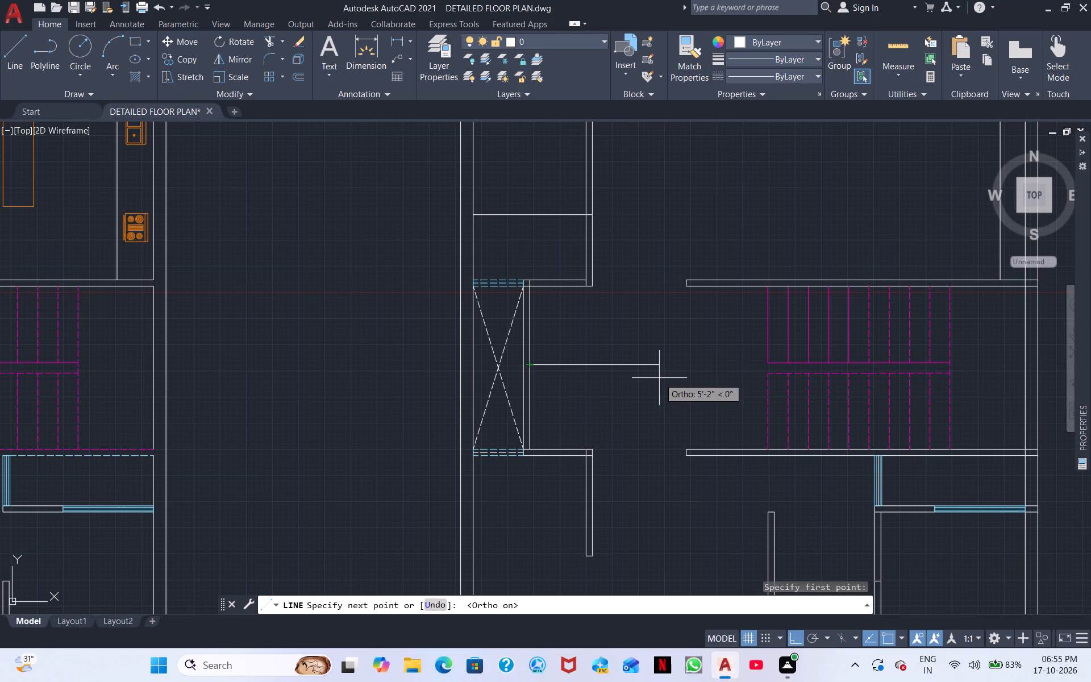
pyautogui.write("4'10")
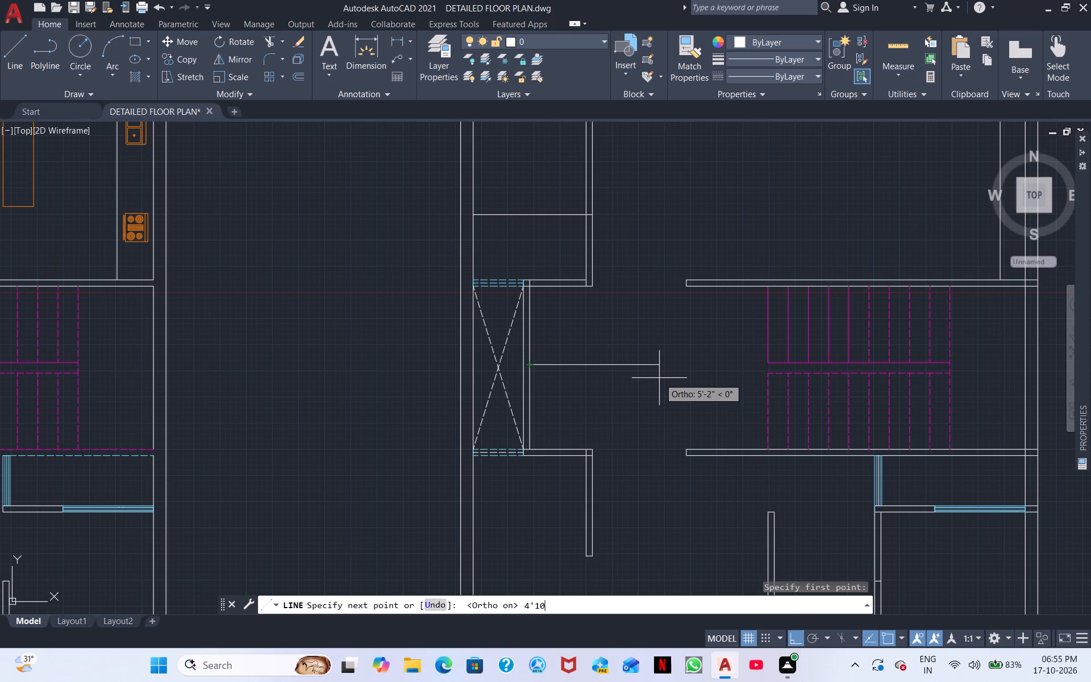
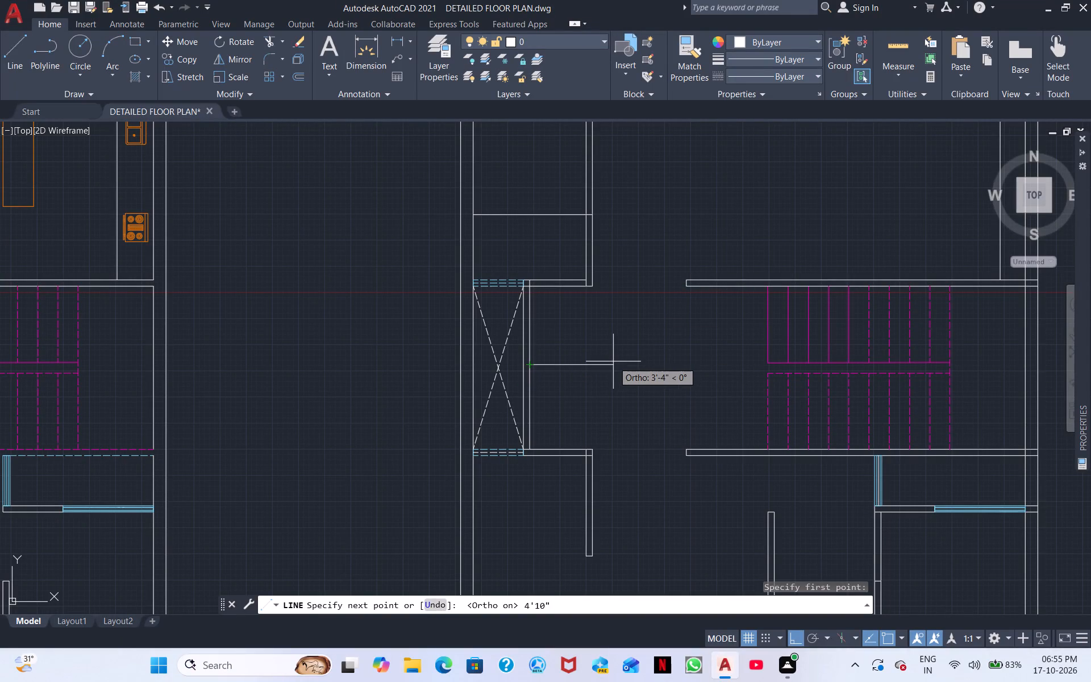
# Draw the 4'10" segment east from the wall beside the east plan's lower west shaft, plus a segment about 3'2" north from its end.
pyautogui.press('4')
pyautogui.press("'")
pyautogui.press('BackSpace')
pyautogui.press('BackSpace')
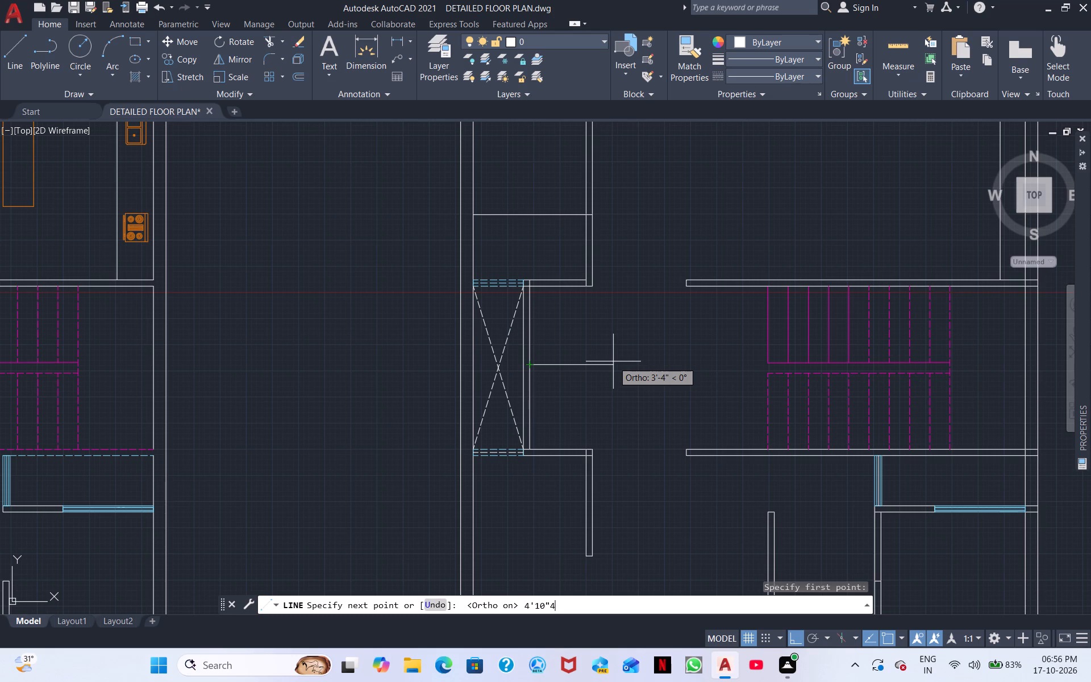
pyautogui.press('BackSpace')
pyautogui.press('BackSpace')
pyautogui.press('BackSpace')
pyautogui.press('BackSpace')
pyautogui.press('BackSpace')
pyautogui.write('4\'10"')
pyautogui.press('Return')
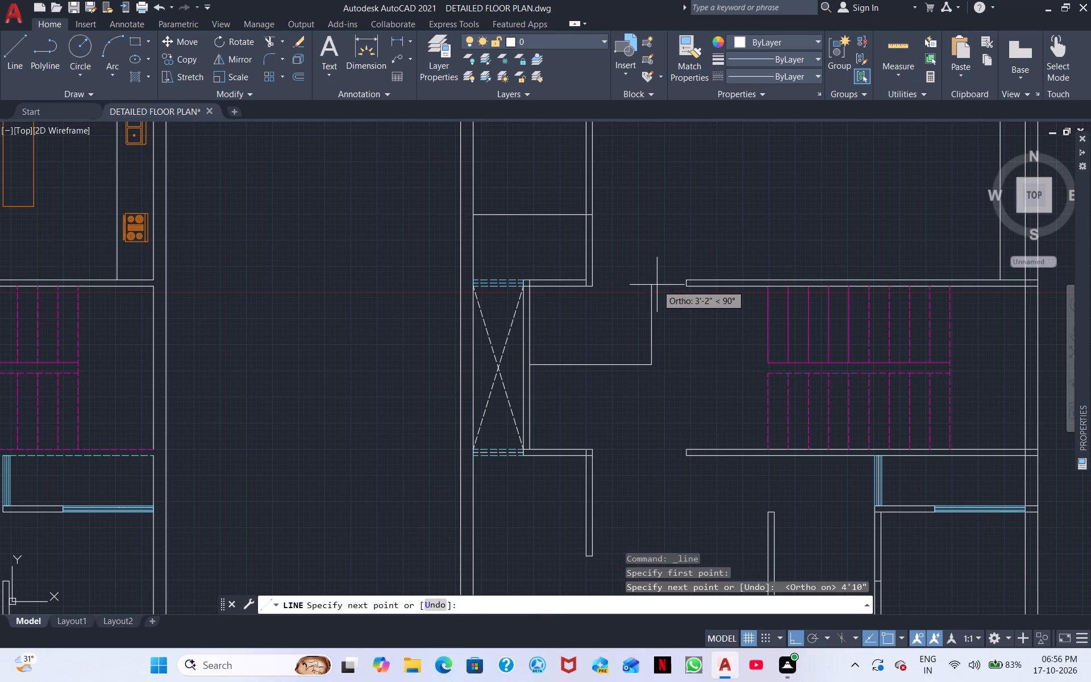
pyautogui.click(652, 284)
pyautogui.rightClick(673, 327)
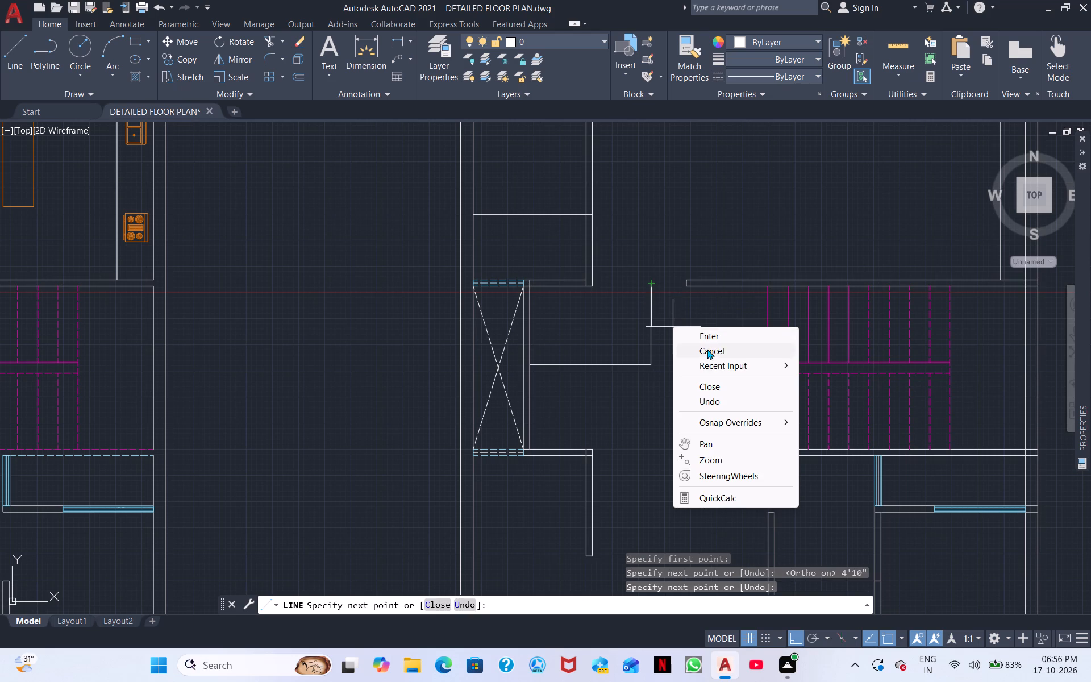
pyautogui.click(707, 350)
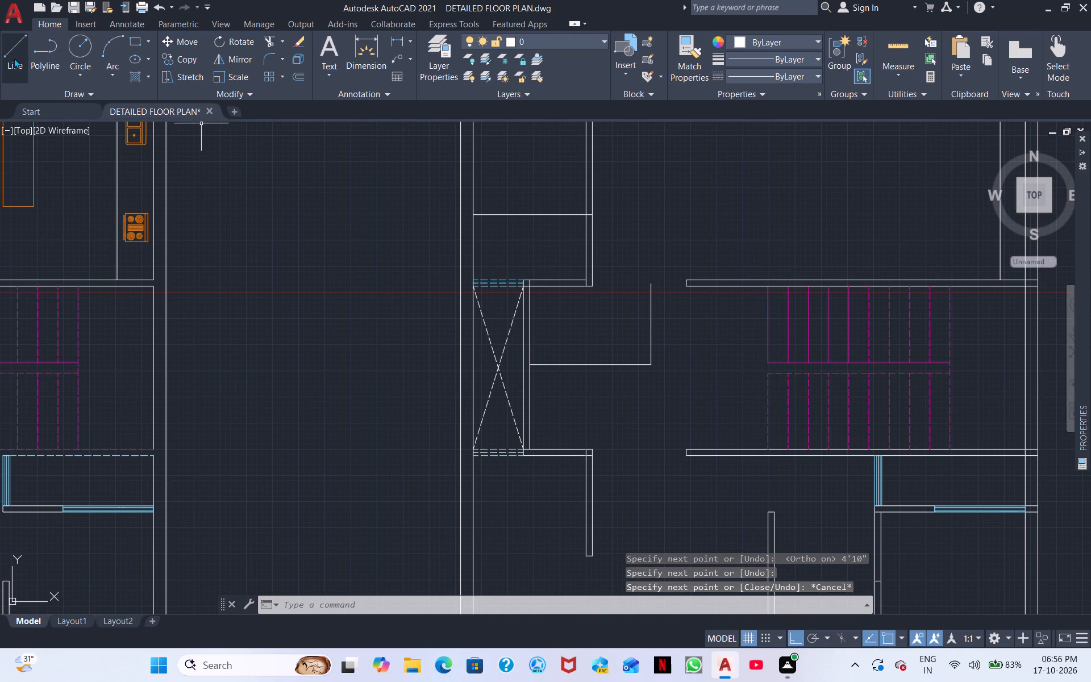
# Draw vertical lines across the north and south walls of the east plan's stairwell, just west of the first risers.
pyautogui.click(15, 57)
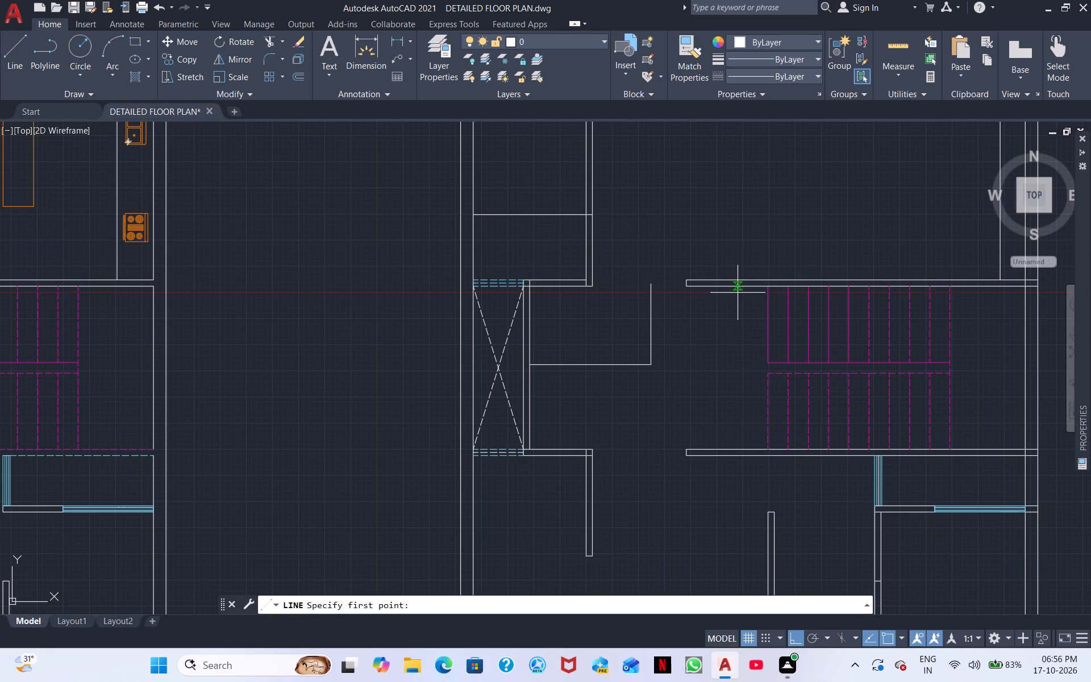
pyautogui.scroll(1, 738, 293)
pyautogui.click(744, 272)
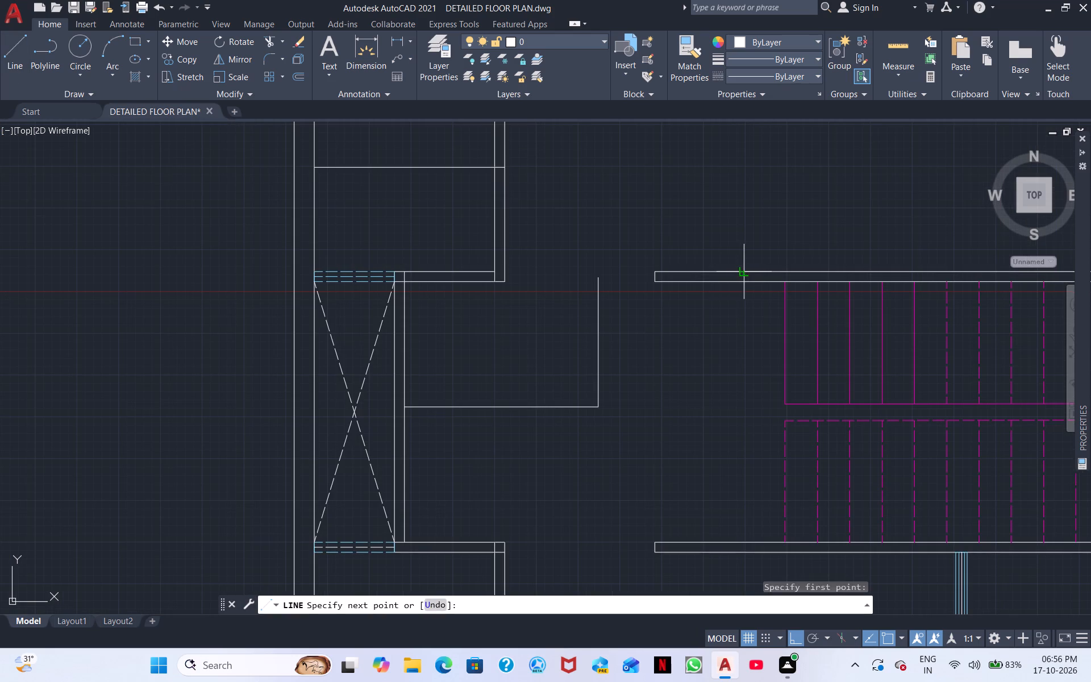
pyautogui.click(747, 539)
pyautogui.click(750, 552)
pyautogui.rightClick(759, 496)
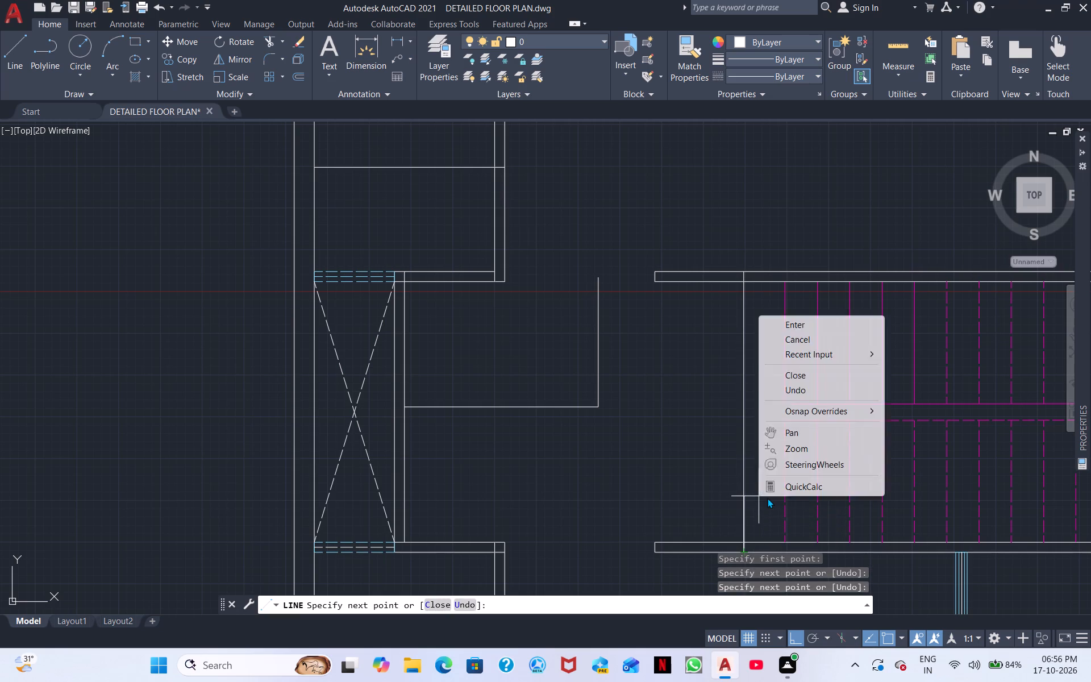
pyautogui.click(800, 326)
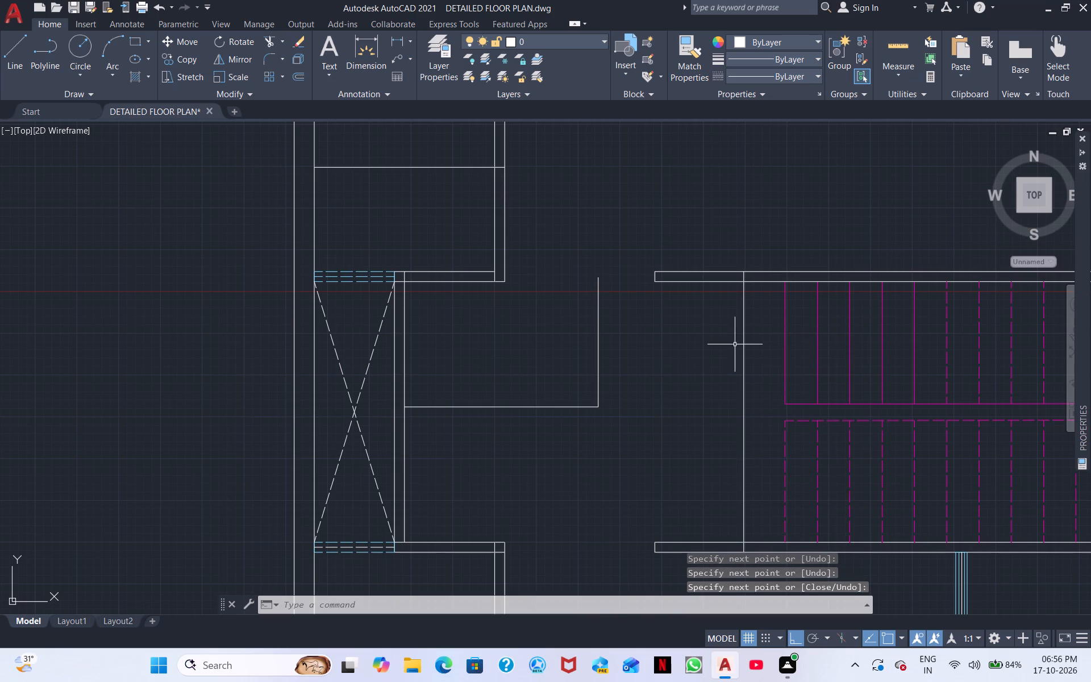
pyautogui.click(11, 55)
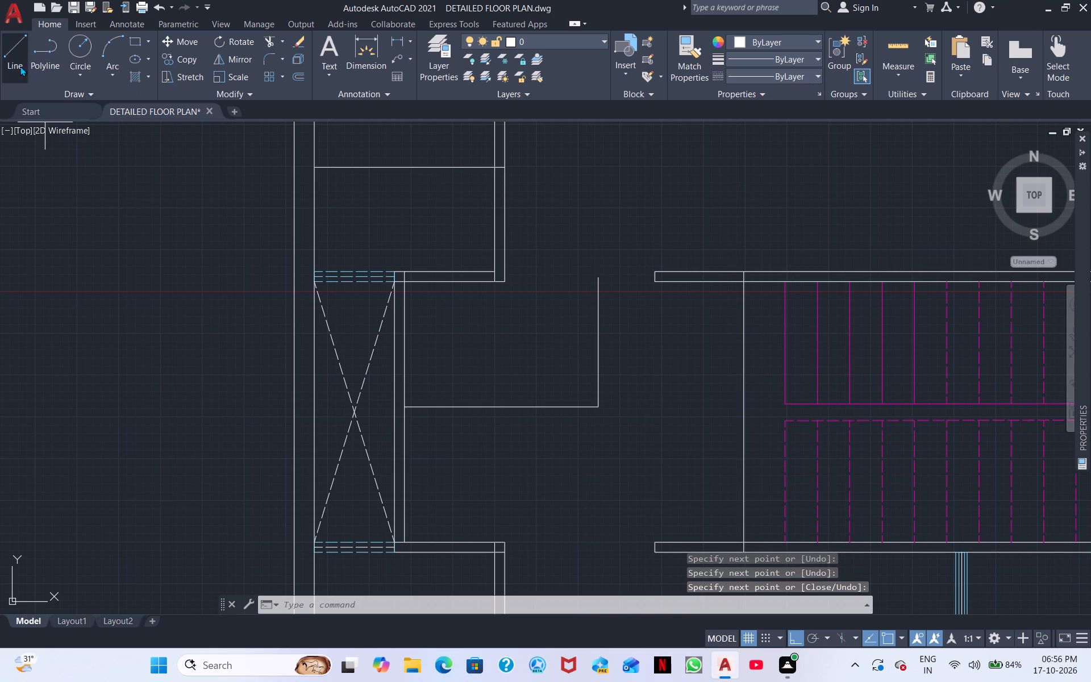
pyautogui.click(745, 281)
pyautogui.click(746, 271)
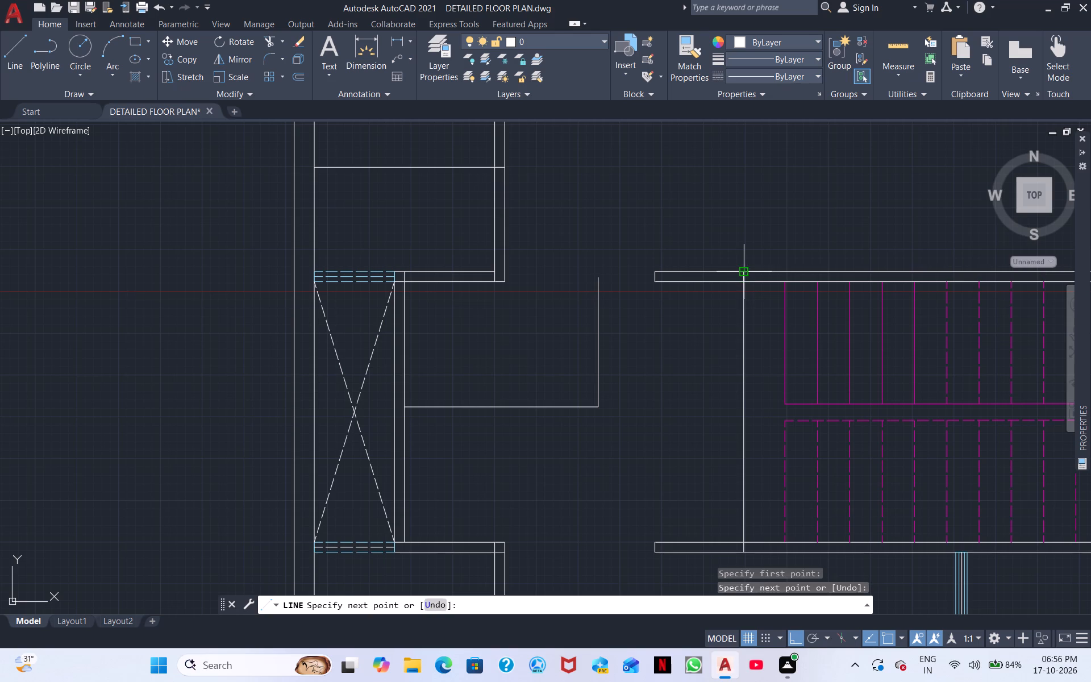
pyautogui.rightClick(710, 330)
pyautogui.click(760, 356)
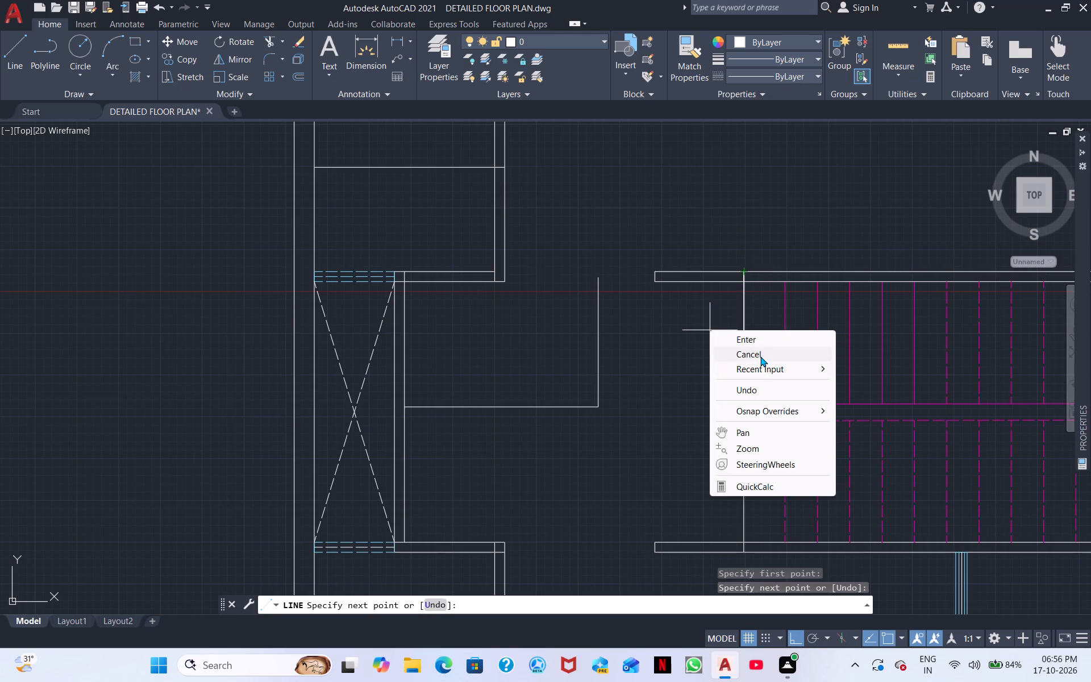
# Erase the long vertical line spanning the stairwell between the two new wall end lines.
pyautogui.moveTo(766, 372); pyautogui.dragTo(726, 367)
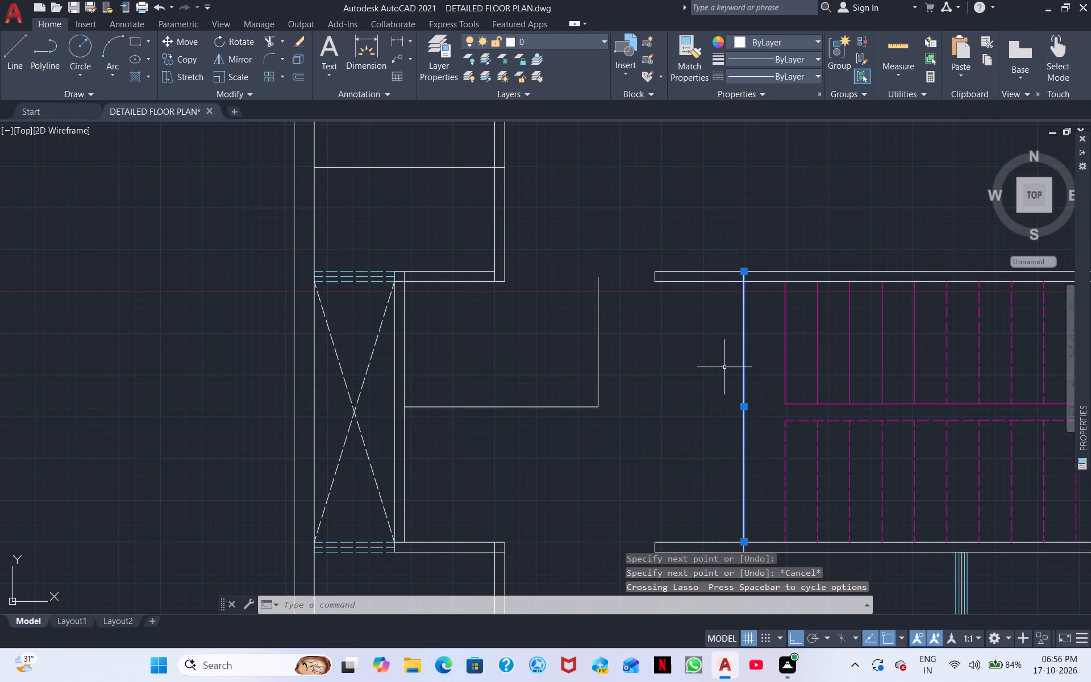
pyautogui.rightClick(711, 381)
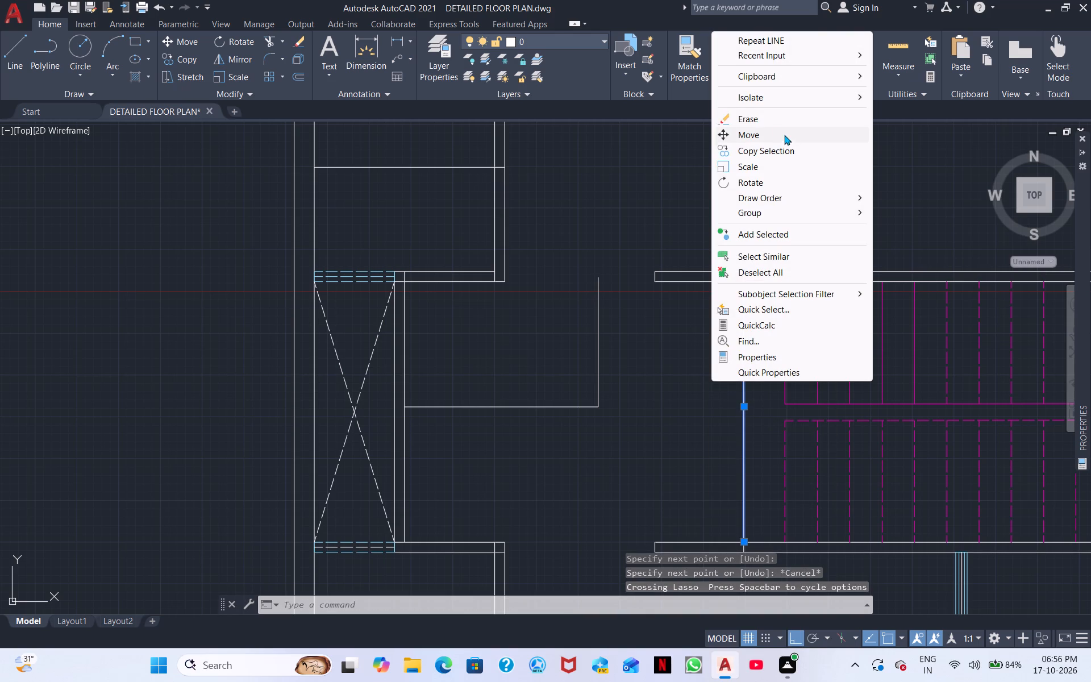
pyautogui.click(764, 117)
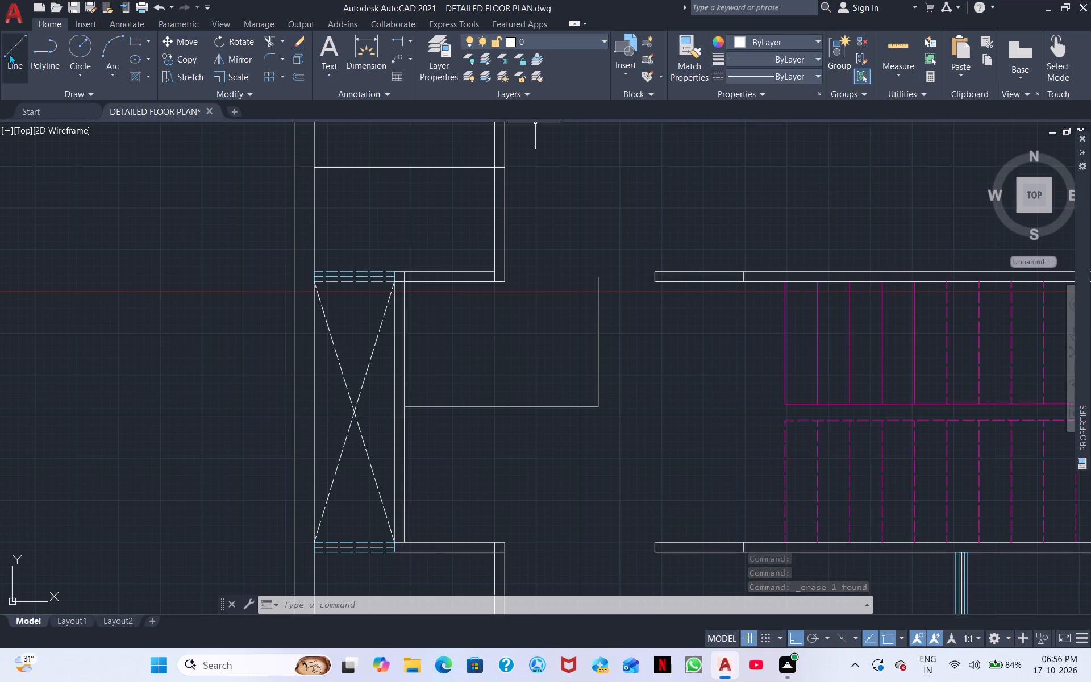
# Trim both stairwell walls back to the new end lines and remove the leftover stubs and old end caps to the west.
pyautogui.click(270, 34)
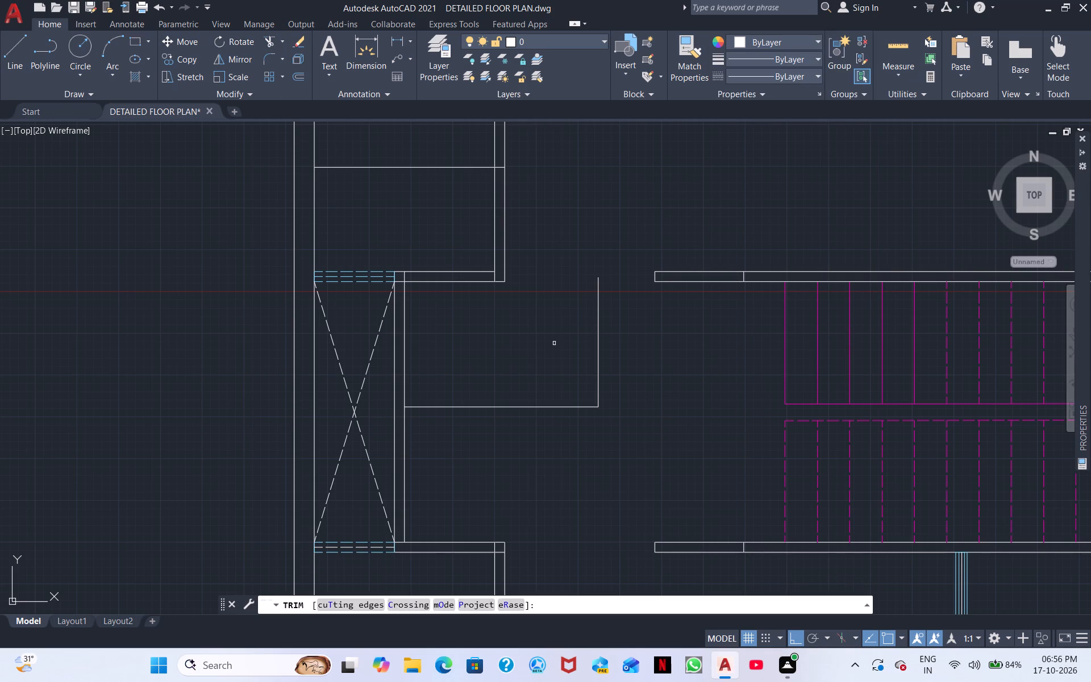
pyautogui.moveTo(693, 250); pyautogui.dragTo(709, 537)
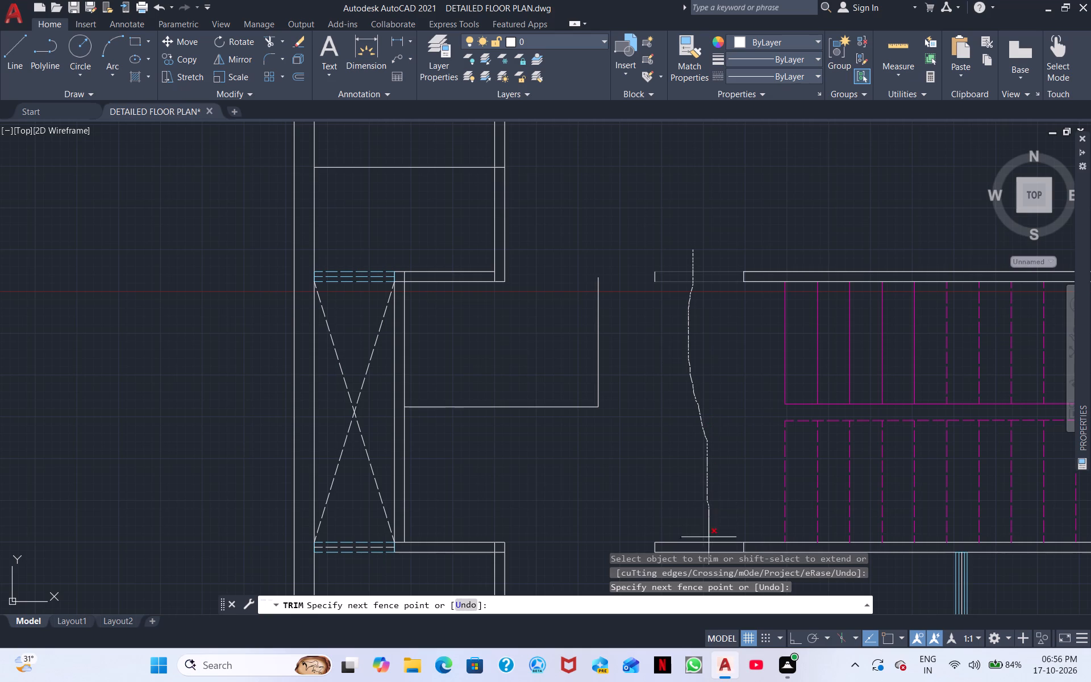
pyautogui.moveTo(709, 537); pyautogui.dragTo(709, 555)
pyautogui.moveTo(705, 471); pyautogui.dragTo(710, 412, button='middle')
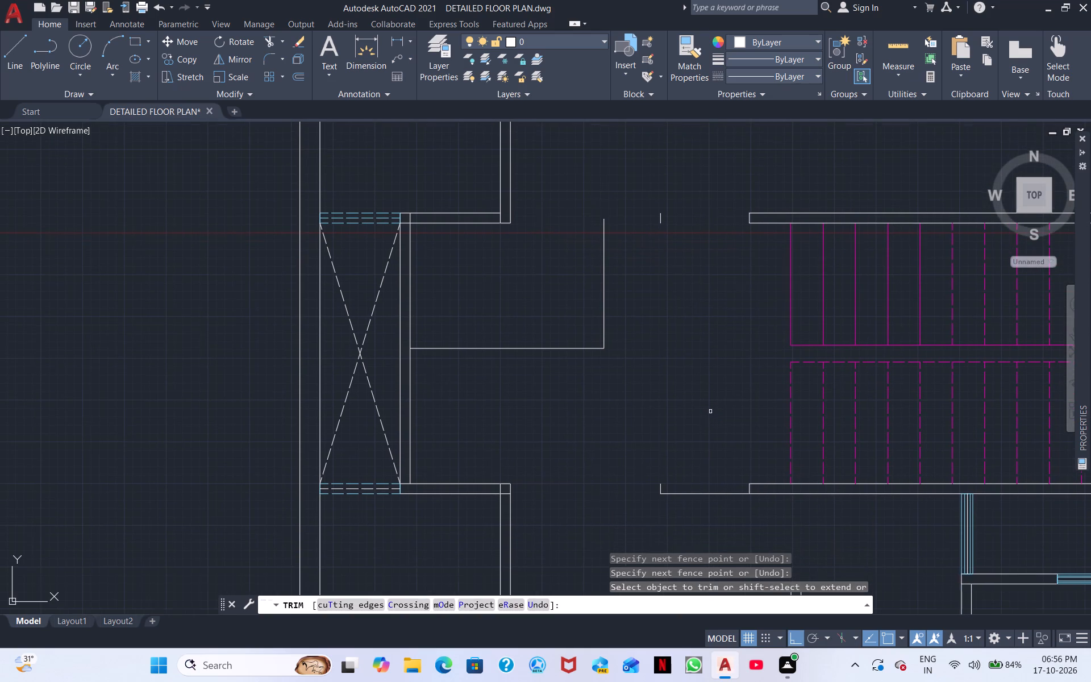
pyautogui.moveTo(717, 471); pyautogui.dragTo(655, 488)
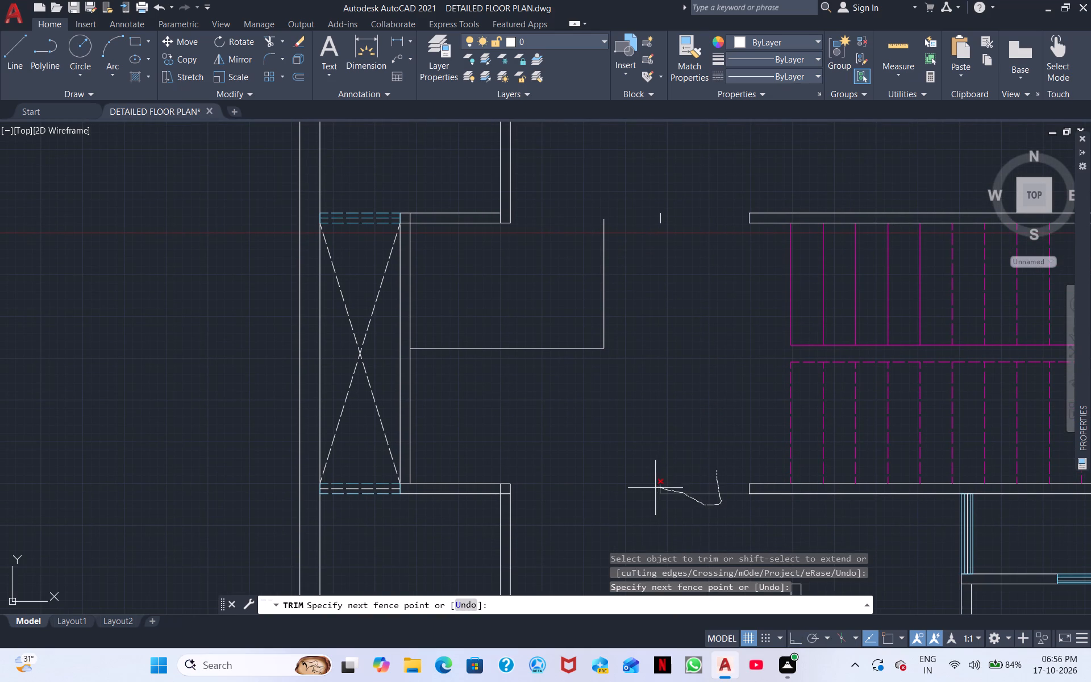
pyautogui.moveTo(655, 488); pyautogui.dragTo(655, 488)
pyautogui.moveTo(649, 219); pyautogui.dragTo(671, 218)
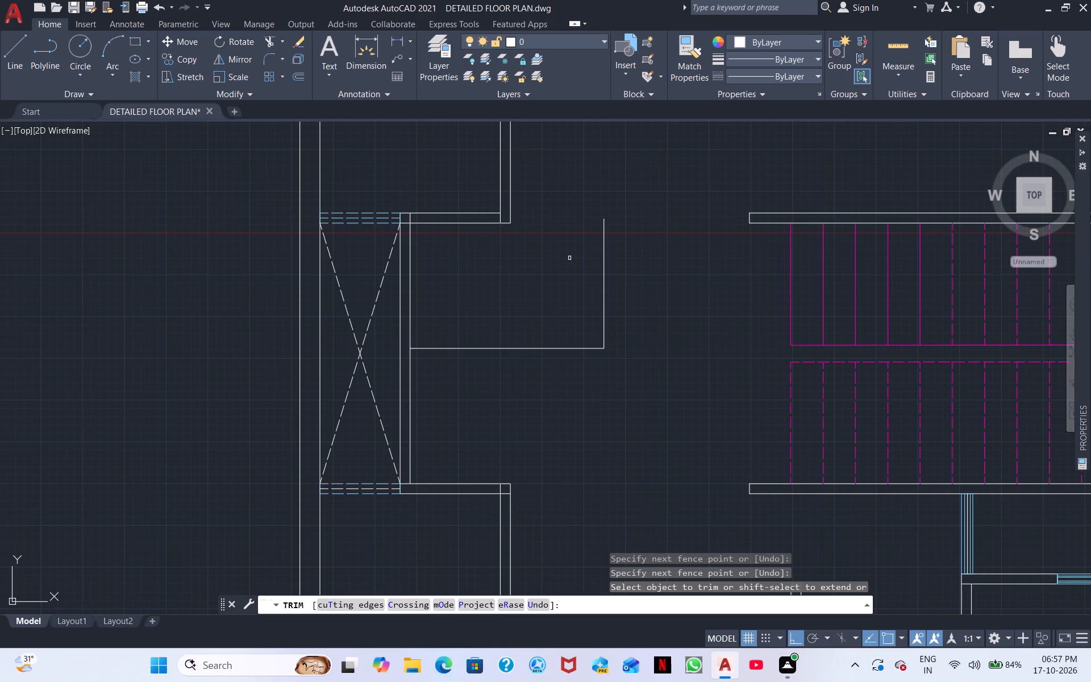
# Close the wall north of the east plan's upper west shaft: clear the dashed edge and extend both wall lines west to the window.
pyautogui.moveTo(518, 275); pyautogui.dragTo(519, 390, button='middle')
pyautogui.scroll(-1, 538, 314)
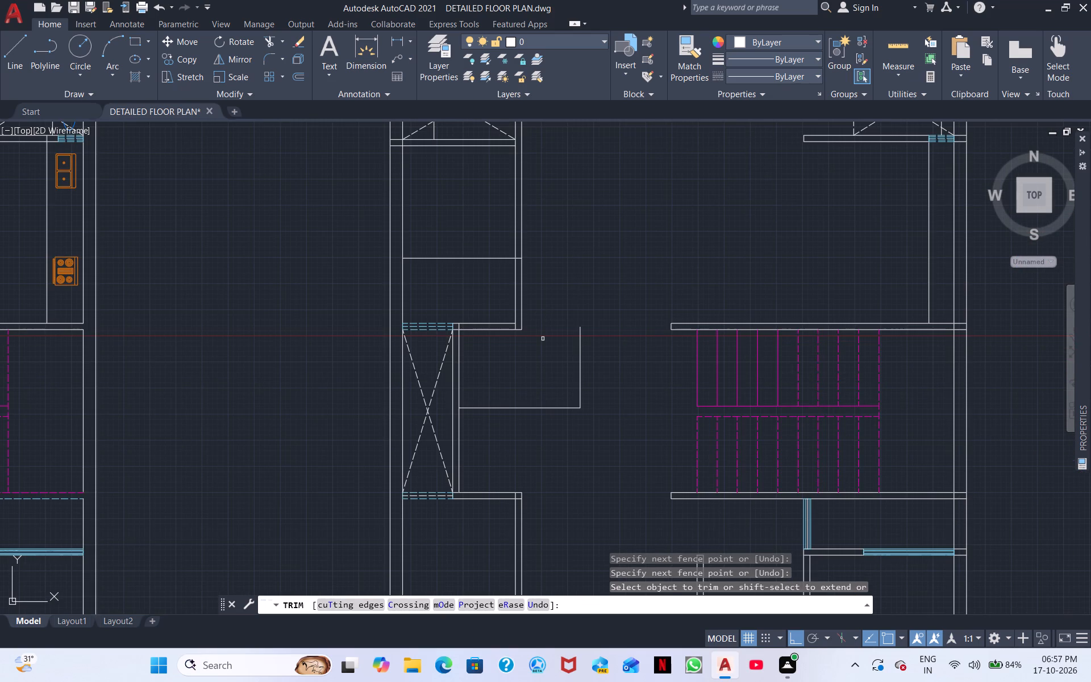
pyautogui.moveTo(567, 292); pyautogui.dragTo(595, 380, button='middle')
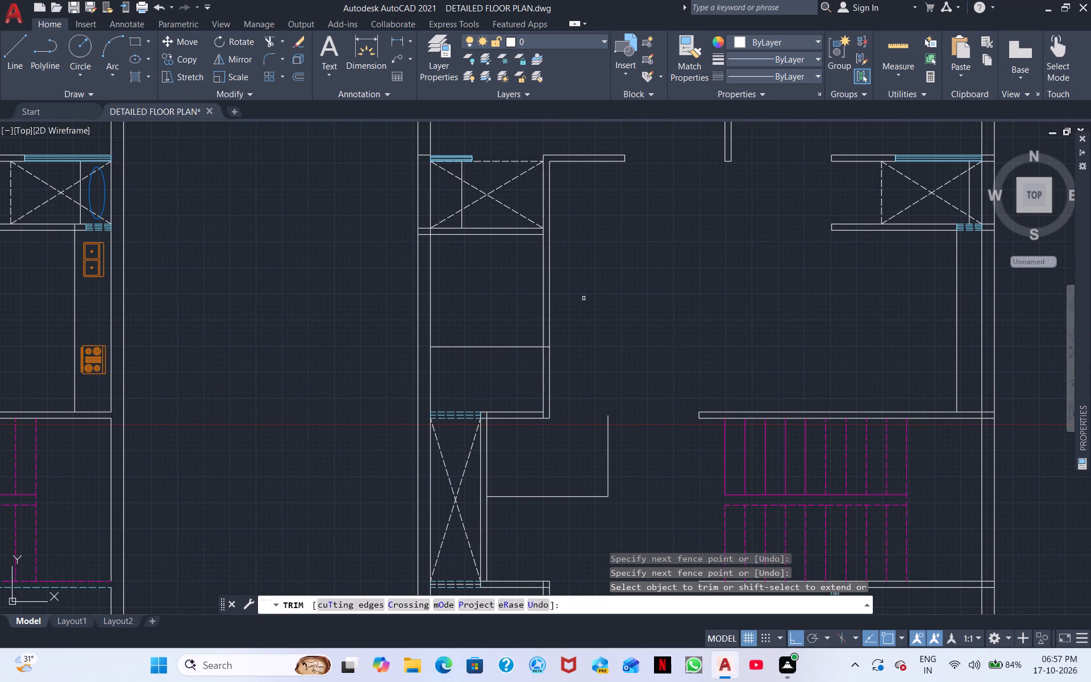
pyautogui.moveTo(589, 307); pyautogui.dragTo(655, 398, button='middle')
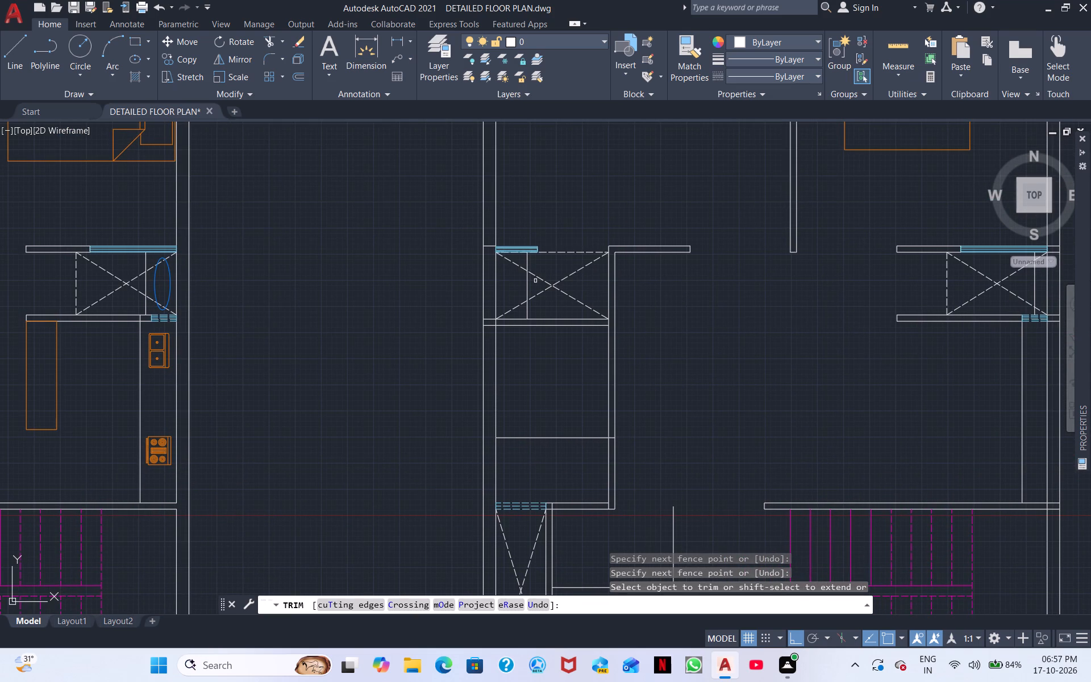
pyautogui.keyDown('shift'); pyautogui.click(613, 246); pyautogui.keyUp('shift')
pyautogui.keyDown('shift'); pyautogui.click(621, 253); pyautogui.keyUp('shift')
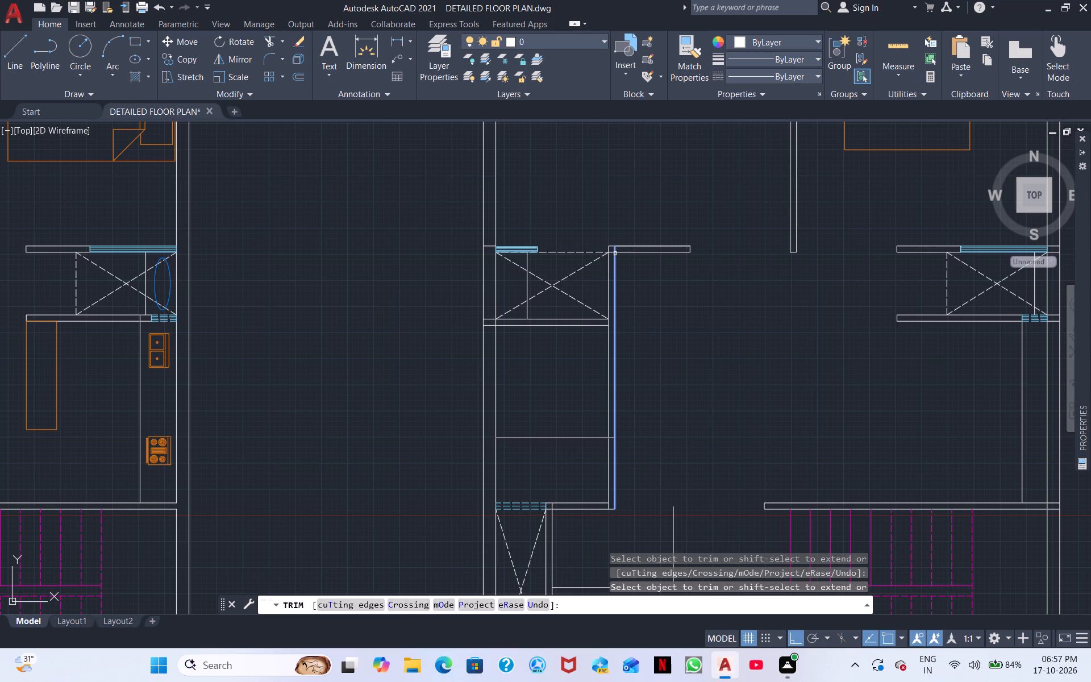
pyautogui.click(579, 251)
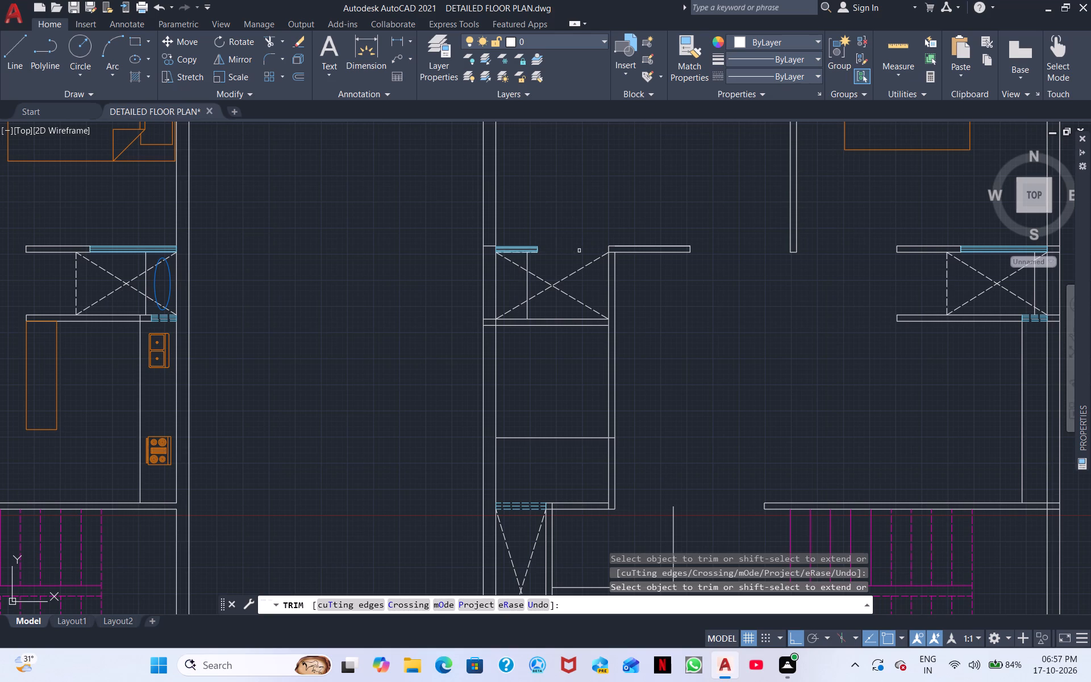
pyautogui.keyDown('shift'); pyautogui.click(618, 252); pyautogui.keyUp('shift')
pyautogui.keyDown('shift'); pyautogui.click(619, 246); pyautogui.keyUp('shift')
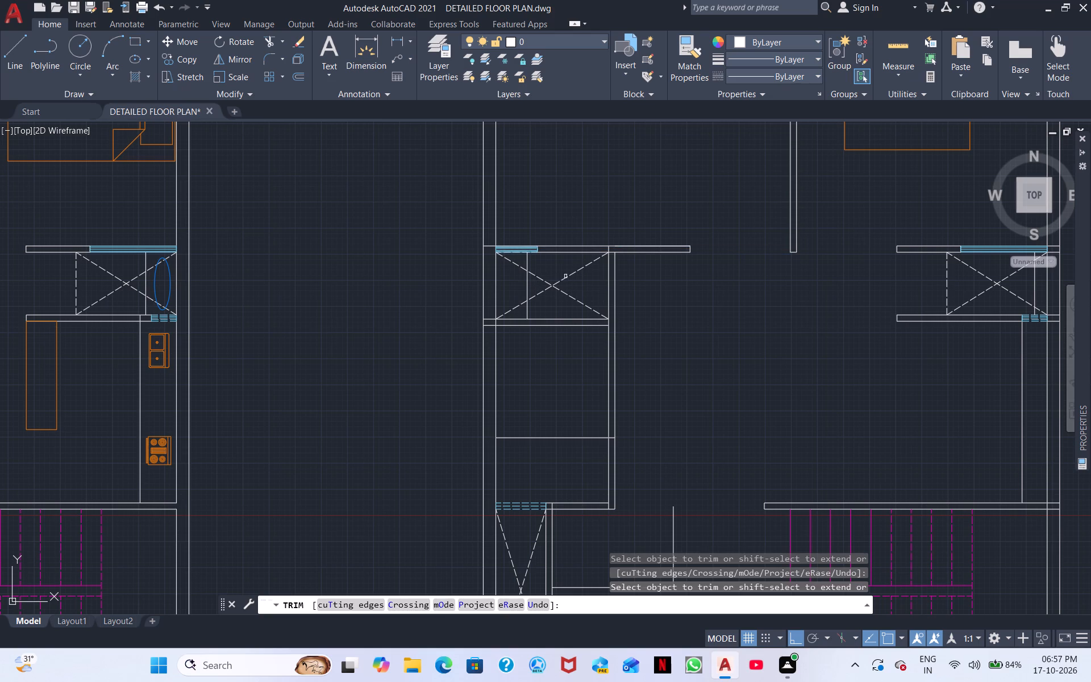
# Trim away the dashed diagonals and the vertical divider inside the east plan's upper west shaft.
pyautogui.click(572, 273)
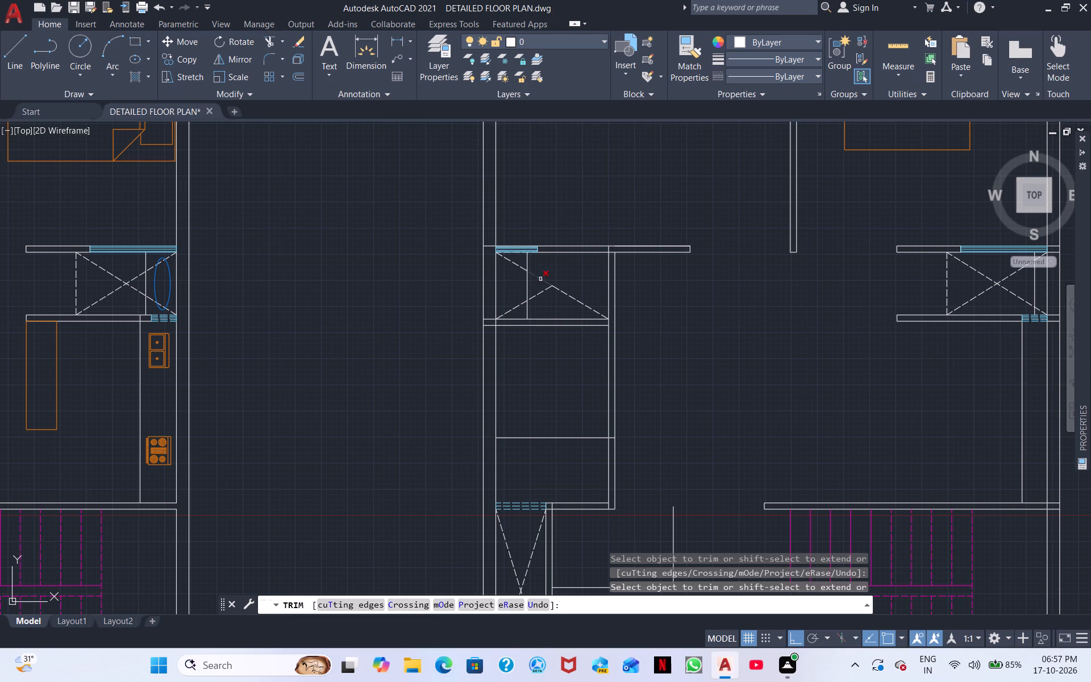
pyautogui.click(540, 279)
pyautogui.moveTo(531, 268); pyautogui.dragTo(506, 272)
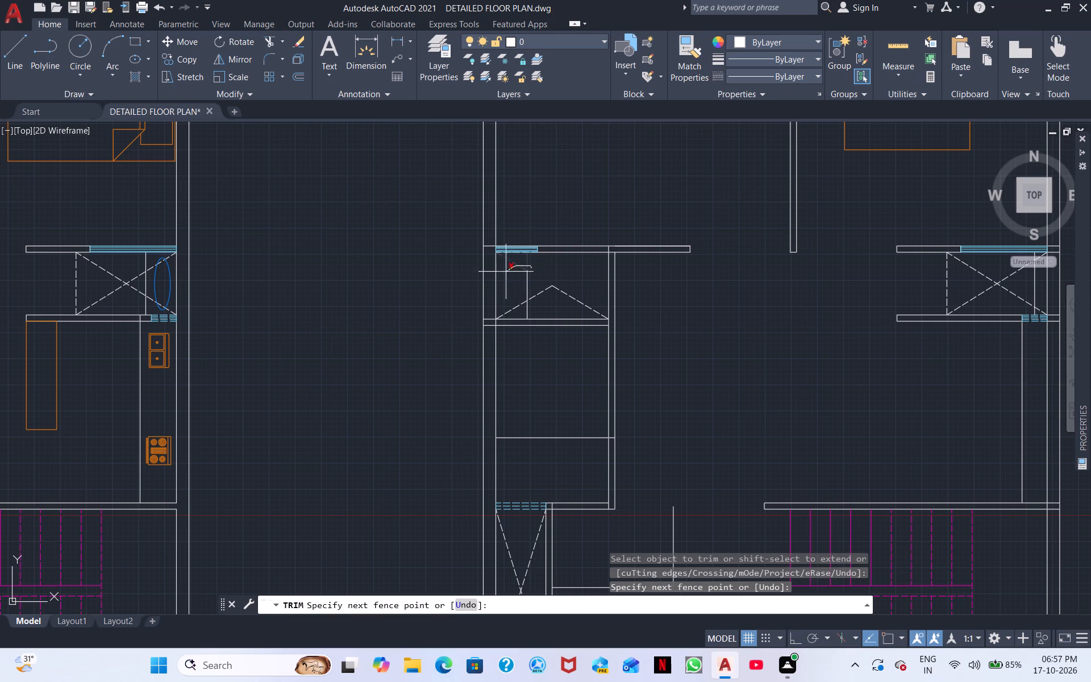
pyautogui.moveTo(506, 272); pyautogui.dragTo(571, 305)
pyautogui.moveTo(571, 305); pyautogui.dragTo(570, 308)
pyautogui.moveTo(584, 282); pyautogui.dragTo(548, 280)
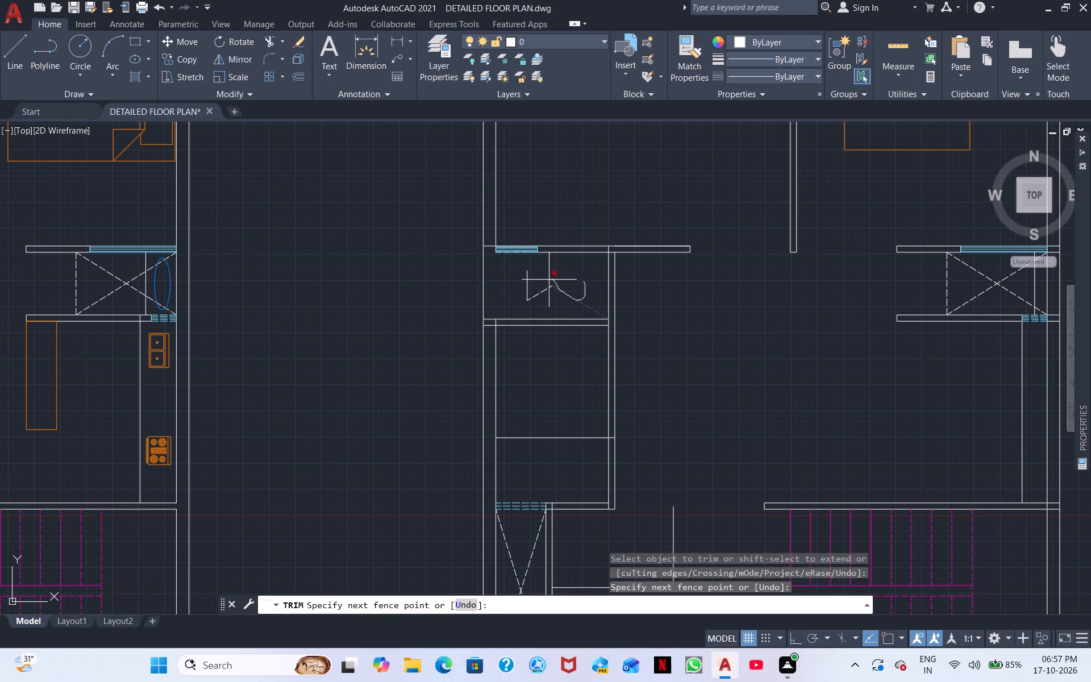
pyautogui.moveTo(548, 280); pyautogui.dragTo(546, 299)
pyautogui.click(527, 286)
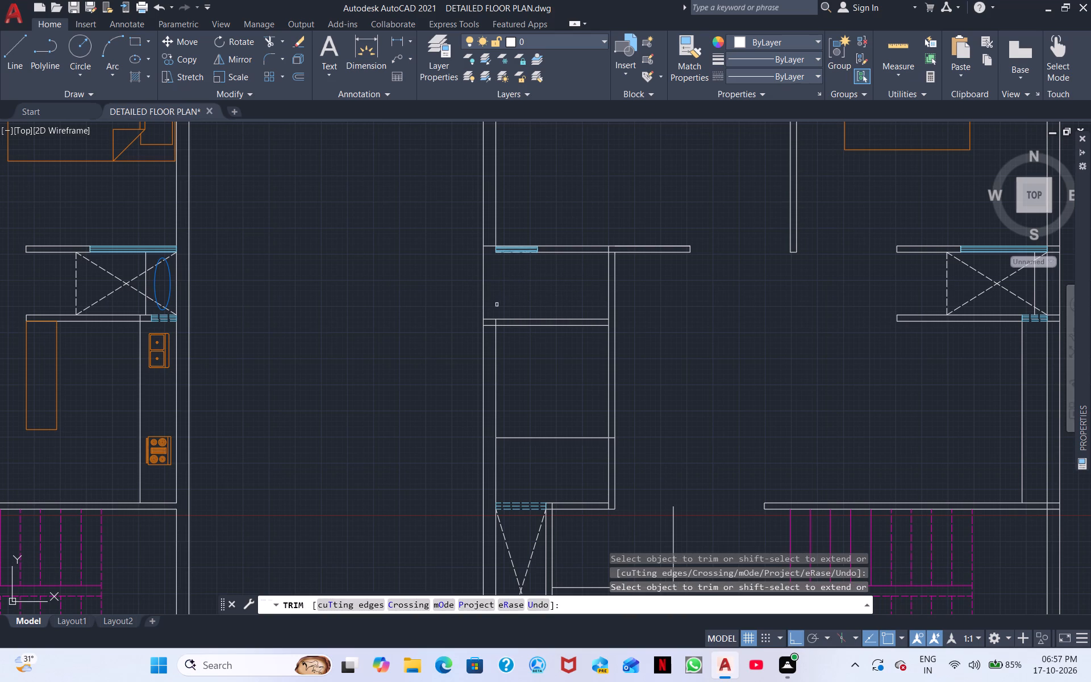
# Extend the west wall's inner line south across the cleared shaft and trim the short line crossing the wall beside the window.
pyautogui.keyDown('shift'); pyautogui.click(495, 212); pyautogui.keyUp('shift')
pyautogui.click(490, 246)
pyautogui.moveTo(551, 286); pyautogui.dragTo(552, 267, button='middle')
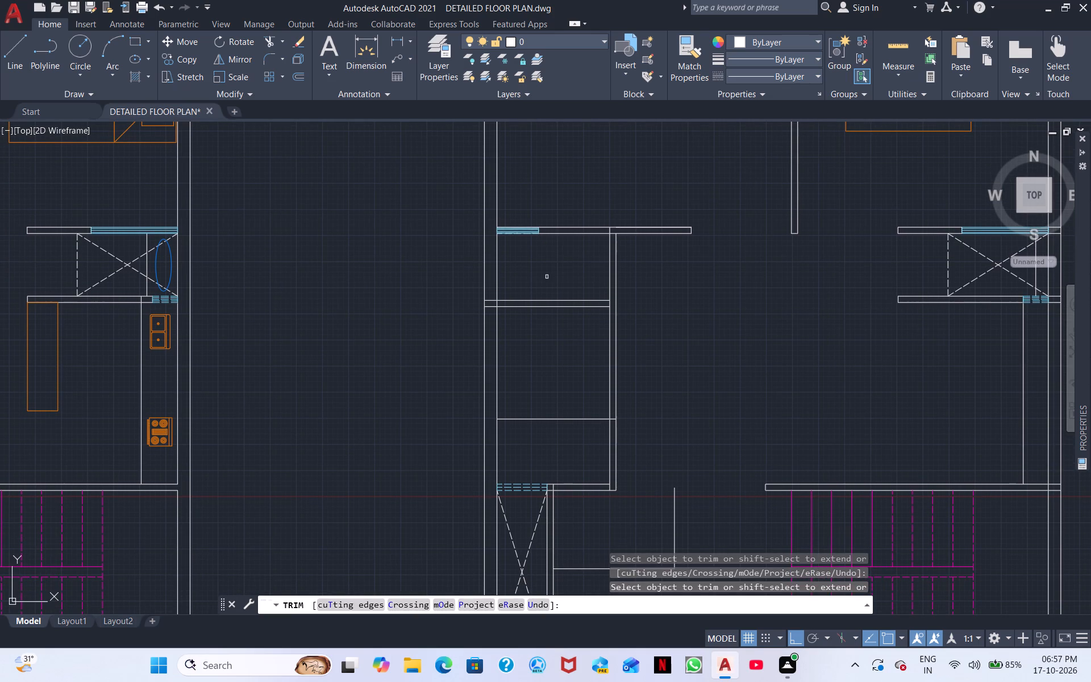
# Extend the cross wall's two lines in the east plan's west strip east to the outer line of the adjoining vertical wall.
pyautogui.keyDown('shift'); pyautogui.click(615, 256); pyautogui.keyUp('shift')
pyautogui.keyDown('shift'); pyautogui.click(592, 301); pyautogui.keyUp('shift')
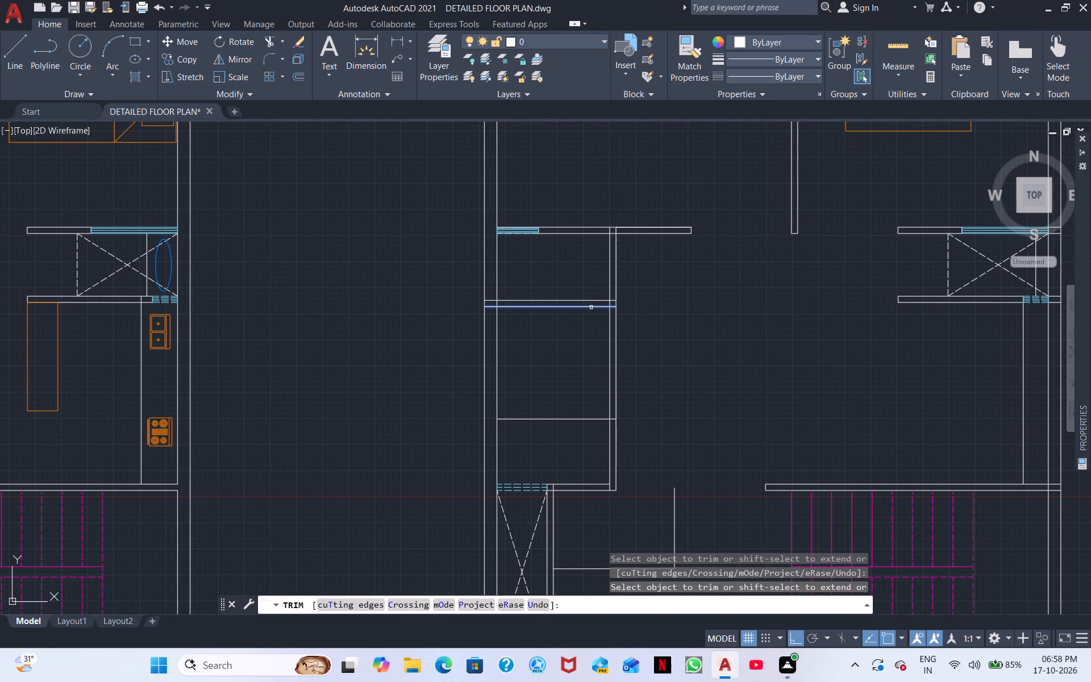
pyautogui.keyDown('shift'); pyautogui.click(591, 307); pyautogui.keyUp('shift')
# Extend the two wall lines north of the lower west shaft: the lower one to the free-standing vertical line, the upper one to the adjoining wall's outer face.
pyautogui.moveTo(651, 347); pyautogui.dragTo(606, 285, button='middle')
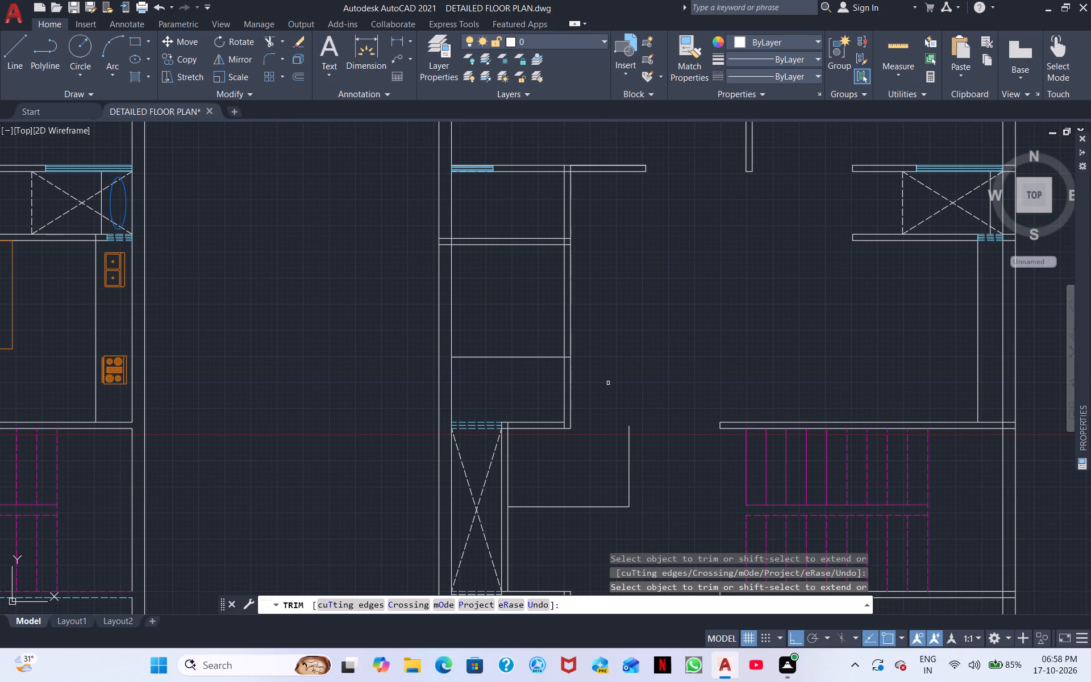
pyautogui.keyDown('shift'); pyautogui.click(541, 429); pyautogui.keyUp('shift')
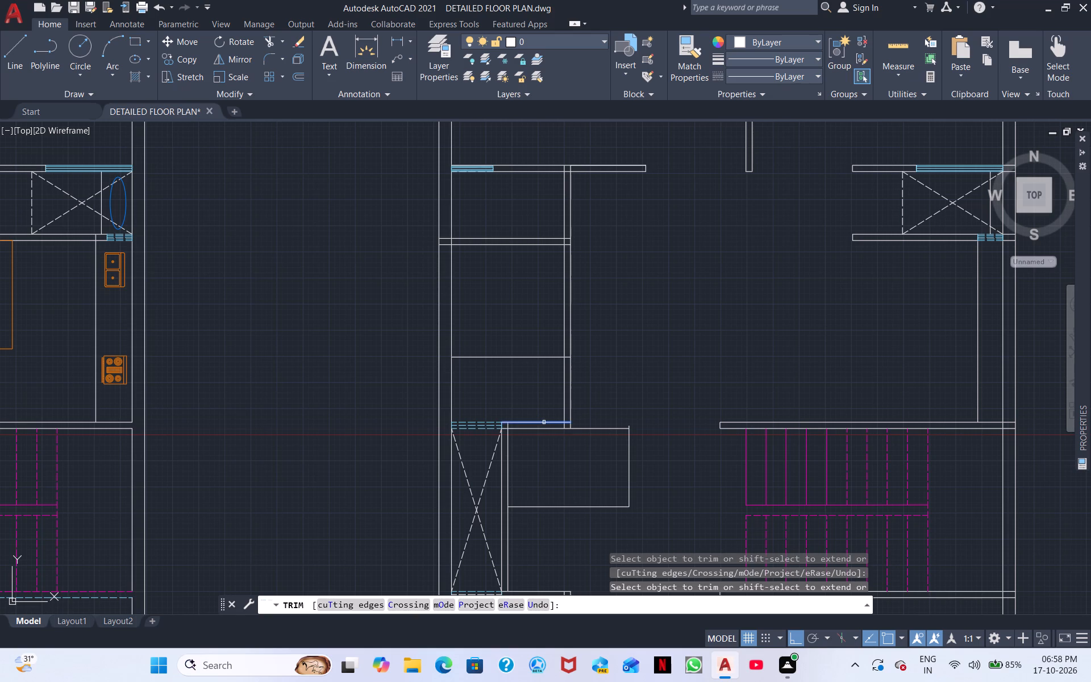
pyautogui.keyDown('shift'); pyautogui.click(544, 422); pyautogui.keyUp('shift')
pyautogui.keyDown('shift'); pyautogui.click(552, 425); pyautogui.keyUp('shift')
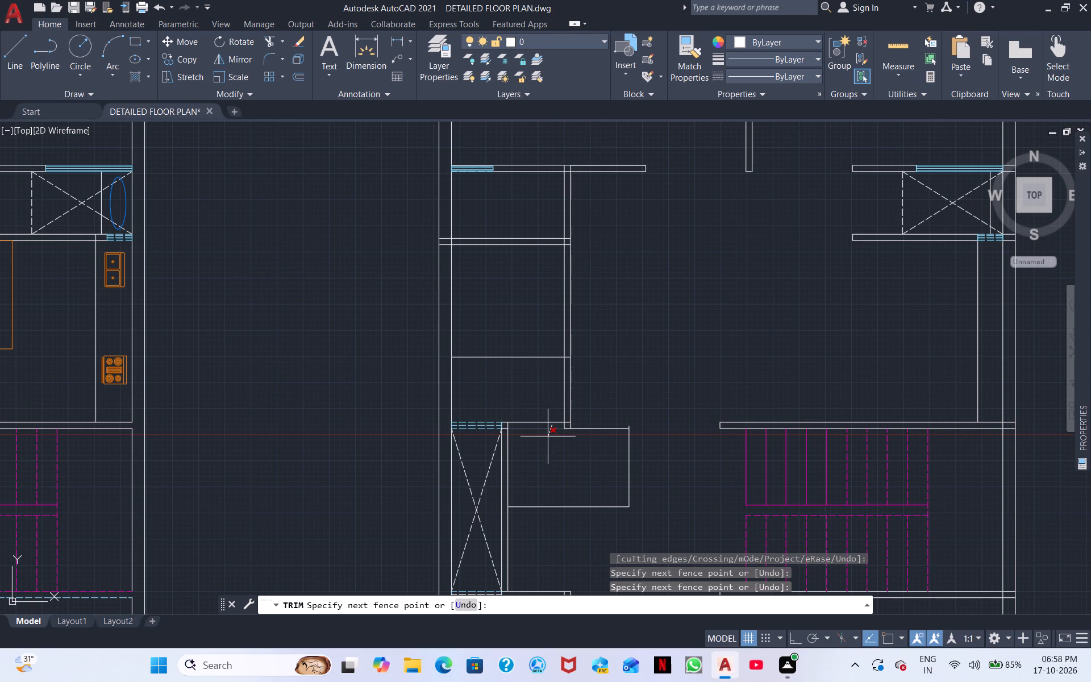
pyautogui.press('Escape')
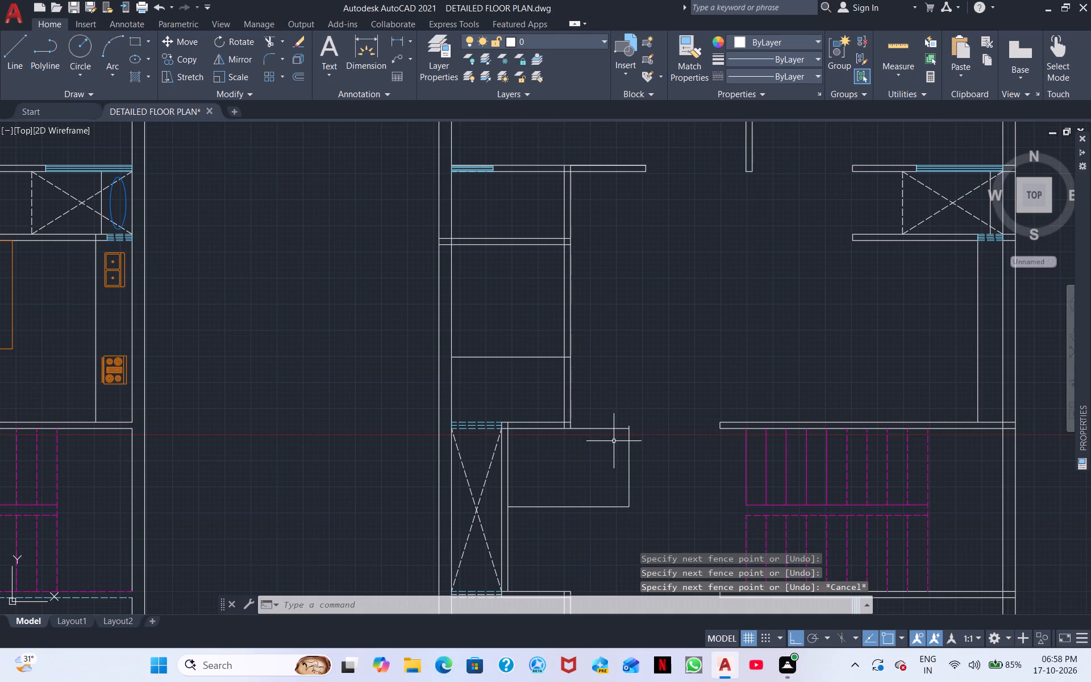
# Draw the missing upper wall line east from the wall corner to above the free-standing vertical line, and close the wall end.
pyautogui.scroll(2, 614, 441)
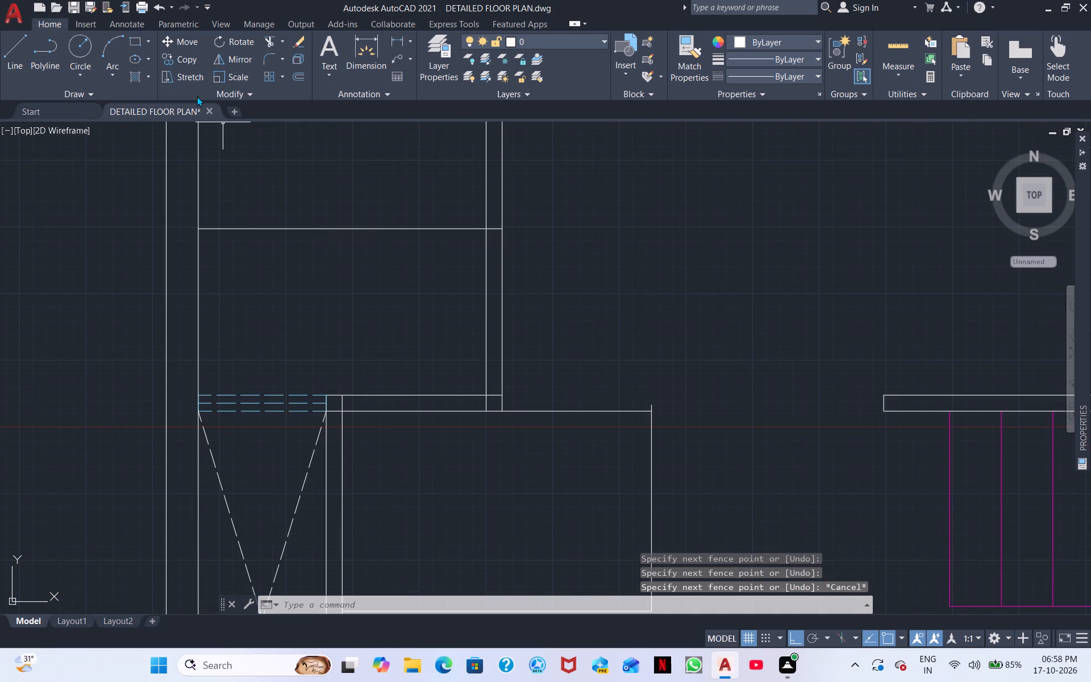
pyautogui.click(18, 49)
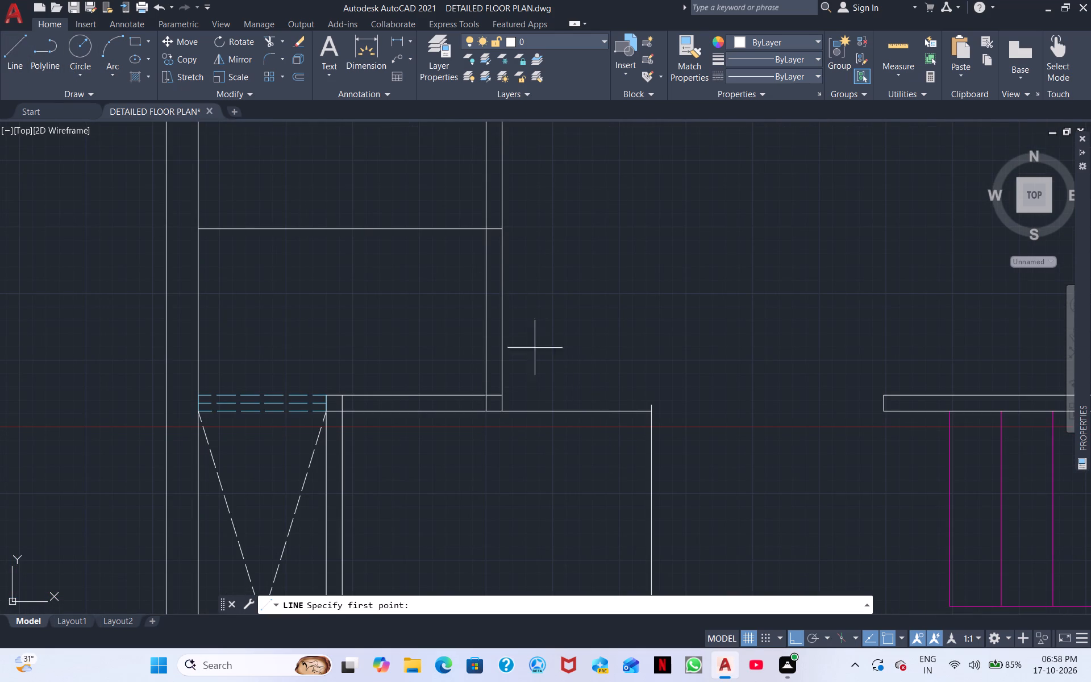
pyautogui.click(502, 397)
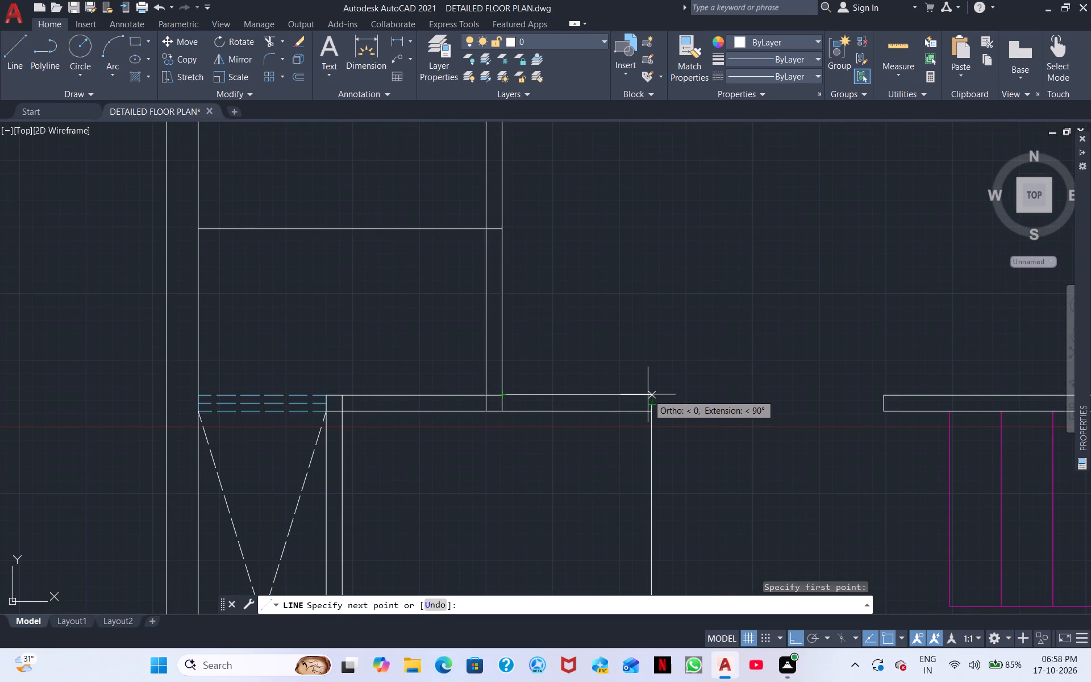
pyautogui.click(653, 394)
pyautogui.click(656, 402)
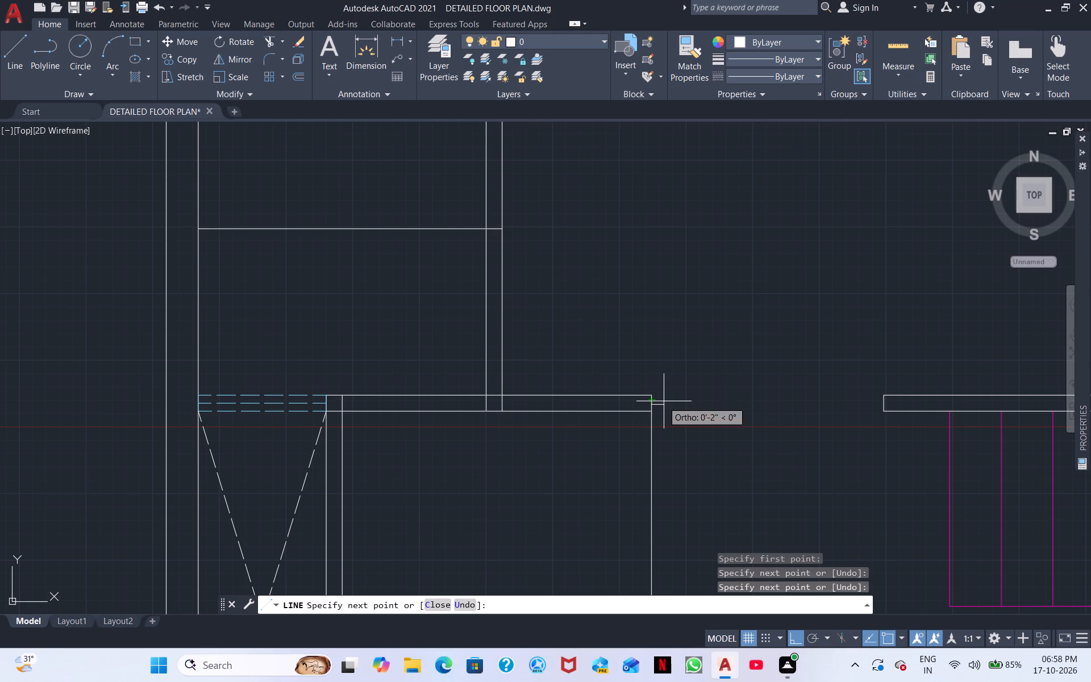
pyautogui.press('Escape')
# Erase the horizontal line running from the lower west shaft's east wall to the bottom of the free-standing vertical line.
pyautogui.scroll(-1, 671, 400)
pyautogui.moveTo(719, 426); pyautogui.dragTo(757, 393, button='middle')
pyautogui.scroll(-1, 678, 420)
pyautogui.moveTo(664, 436); pyautogui.dragTo(667, 346, button='middle')
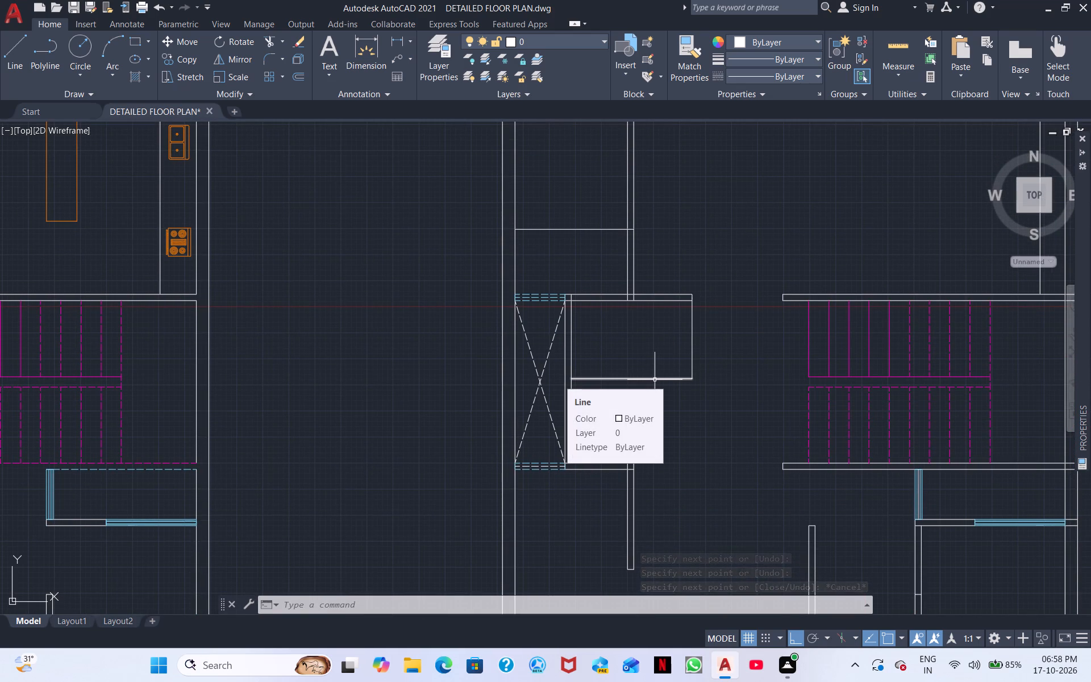
pyautogui.click(655, 380)
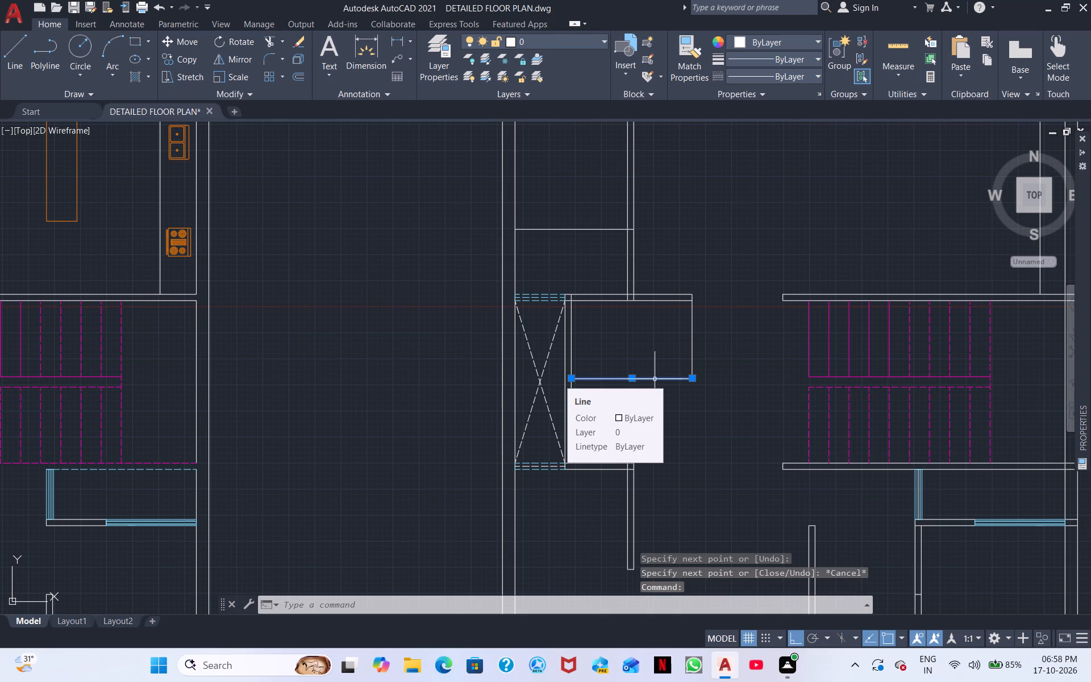
pyautogui.rightClick(662, 374)
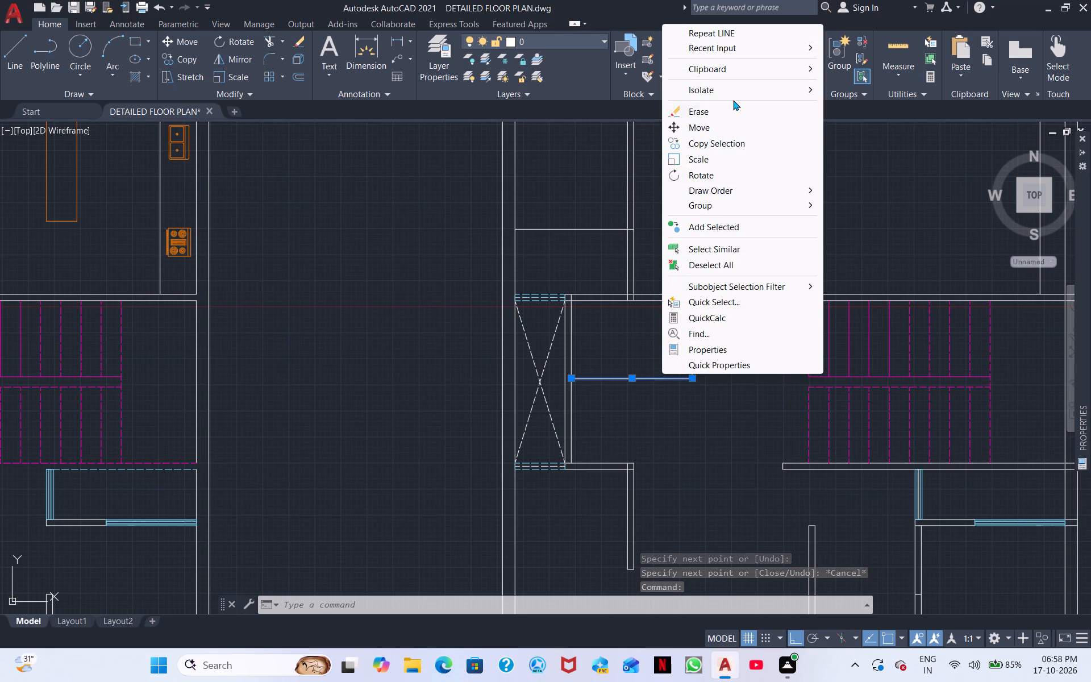
pyautogui.click(727, 106)
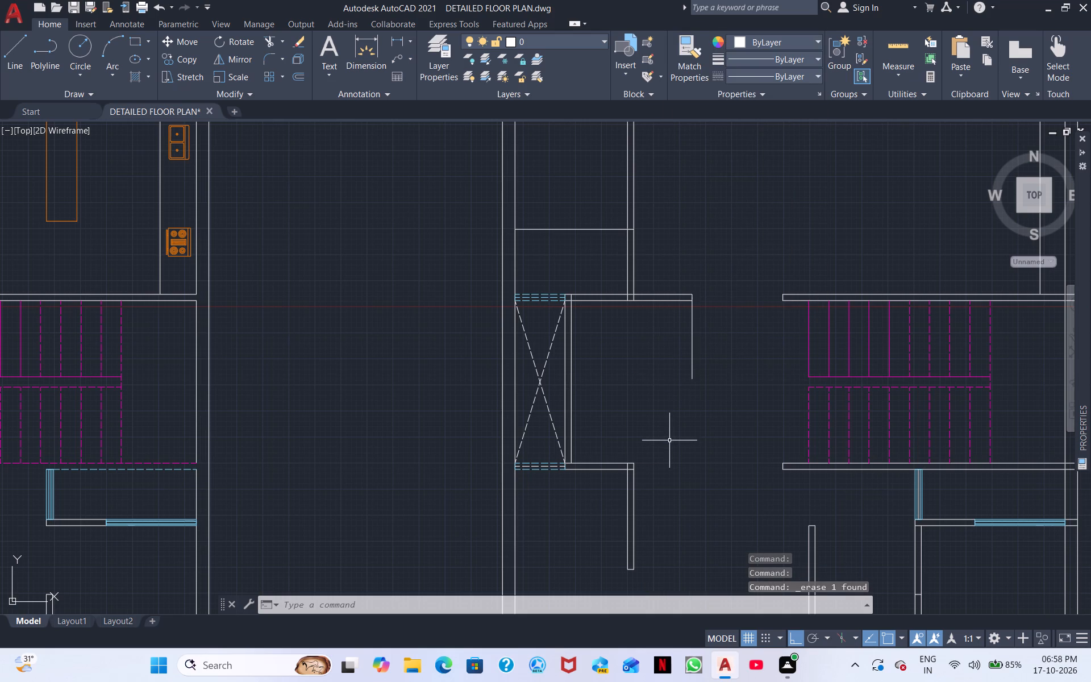
# Trim away the short double-line wall hanging south from the wall below the lower west shaft, including its remnant inside that wall.
pyautogui.scroll(-1, 652, 469)
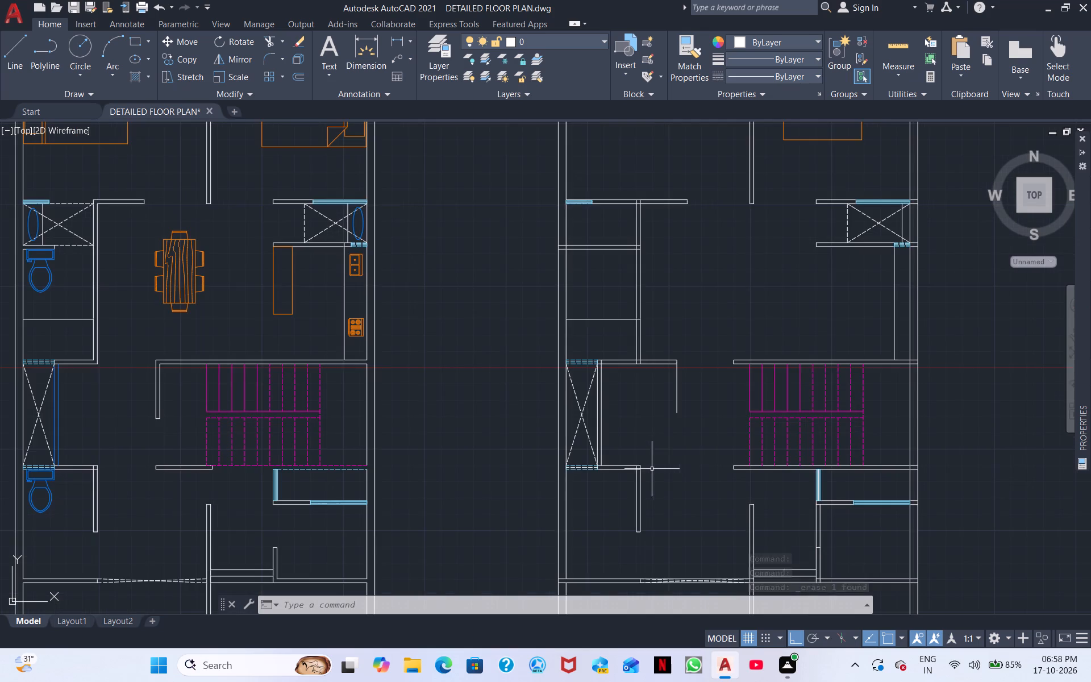
pyautogui.moveTo(684, 462); pyautogui.dragTo(649, 384, button='middle')
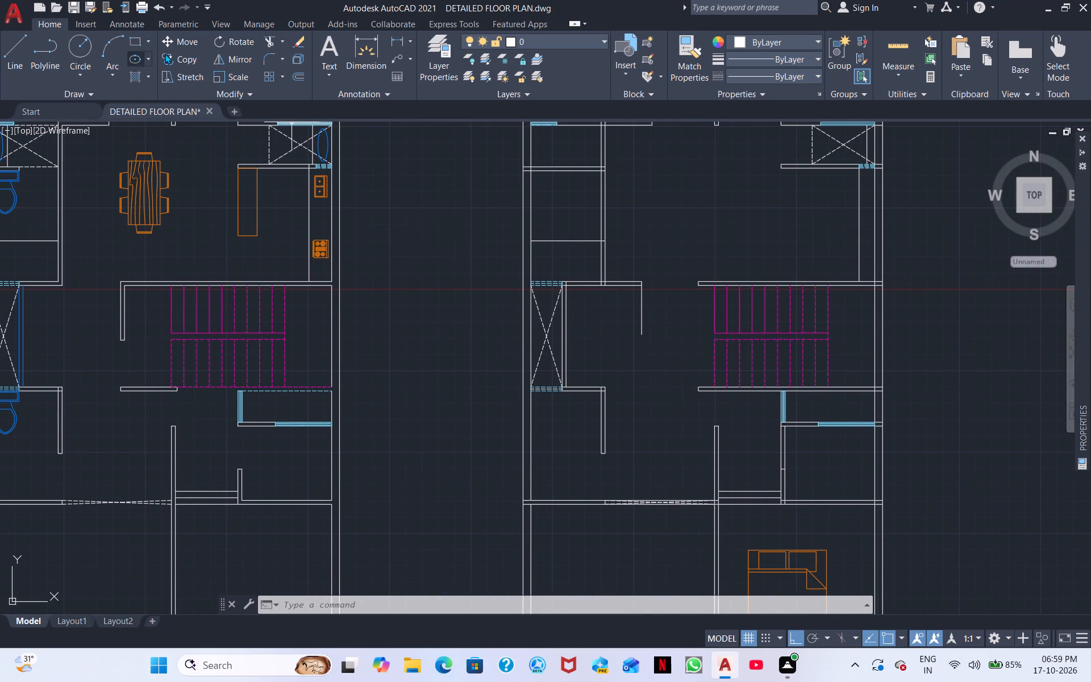
pyautogui.click(270, 42)
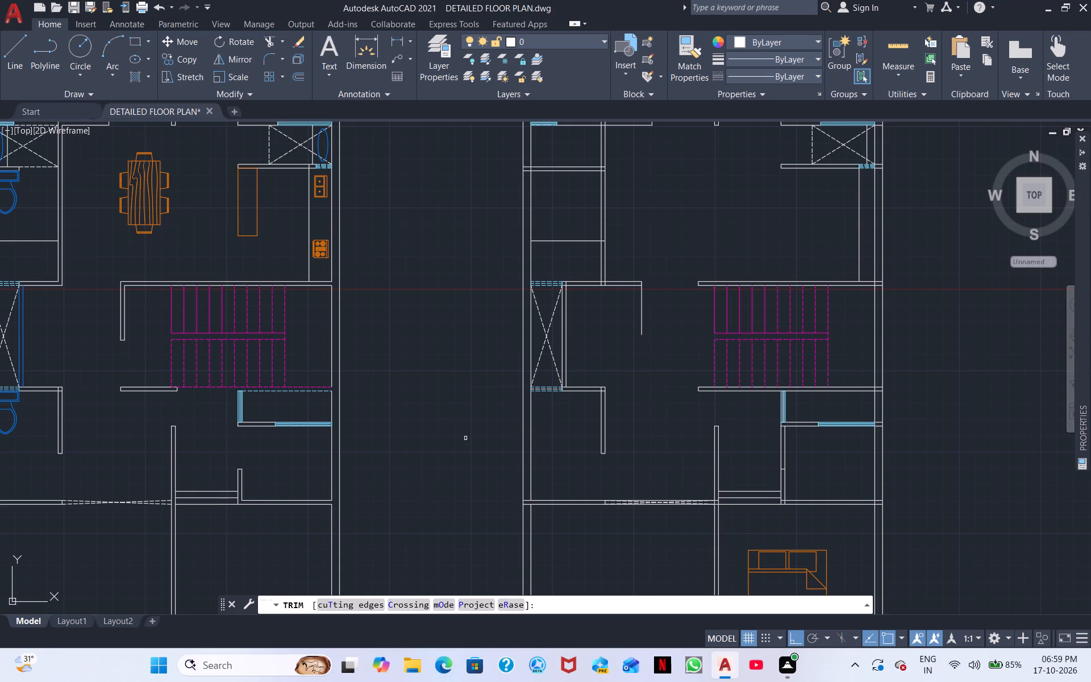
pyautogui.moveTo(574, 427); pyautogui.dragTo(604, 438)
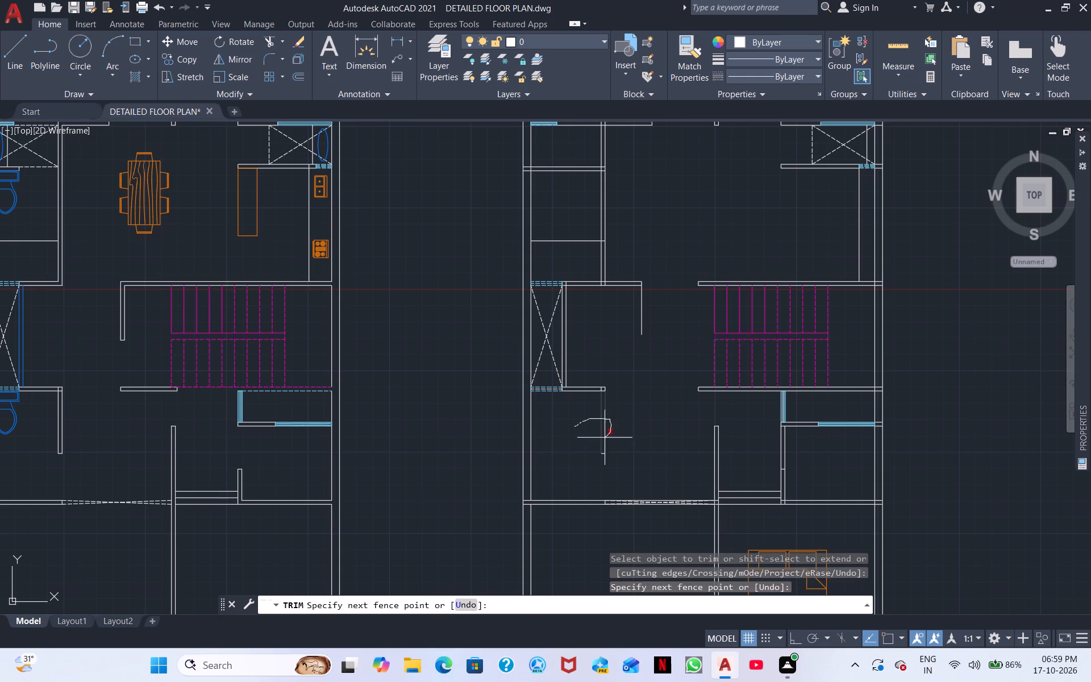
pyautogui.moveTo(604, 438); pyautogui.dragTo(605, 460)
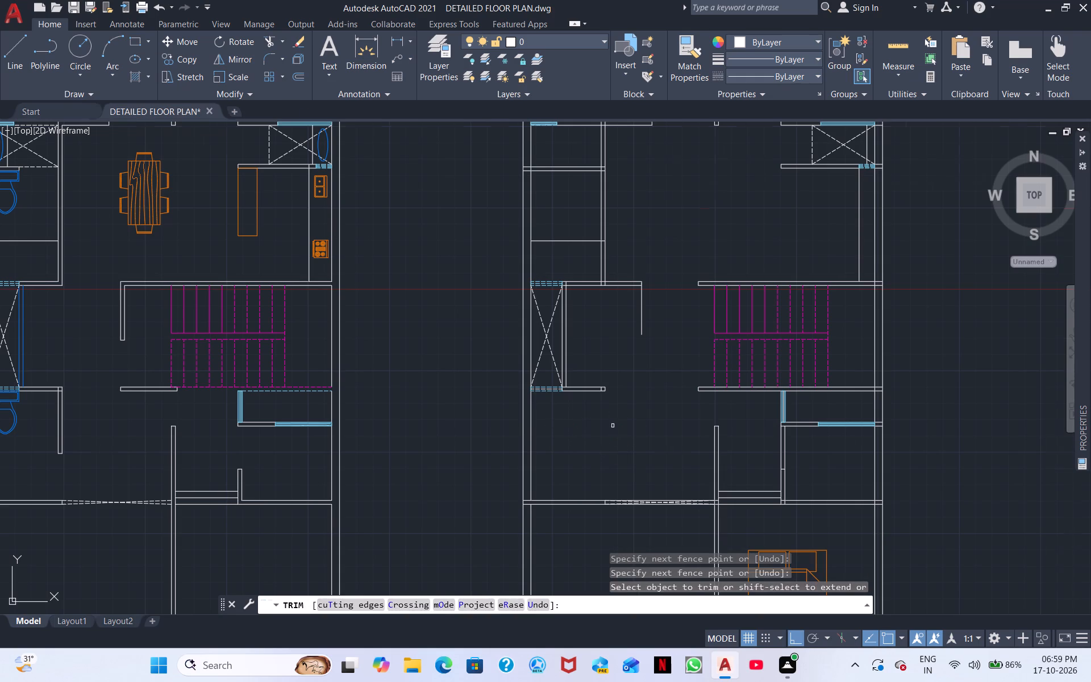
pyautogui.scroll(2, 613, 426)
pyautogui.click(584, 333)
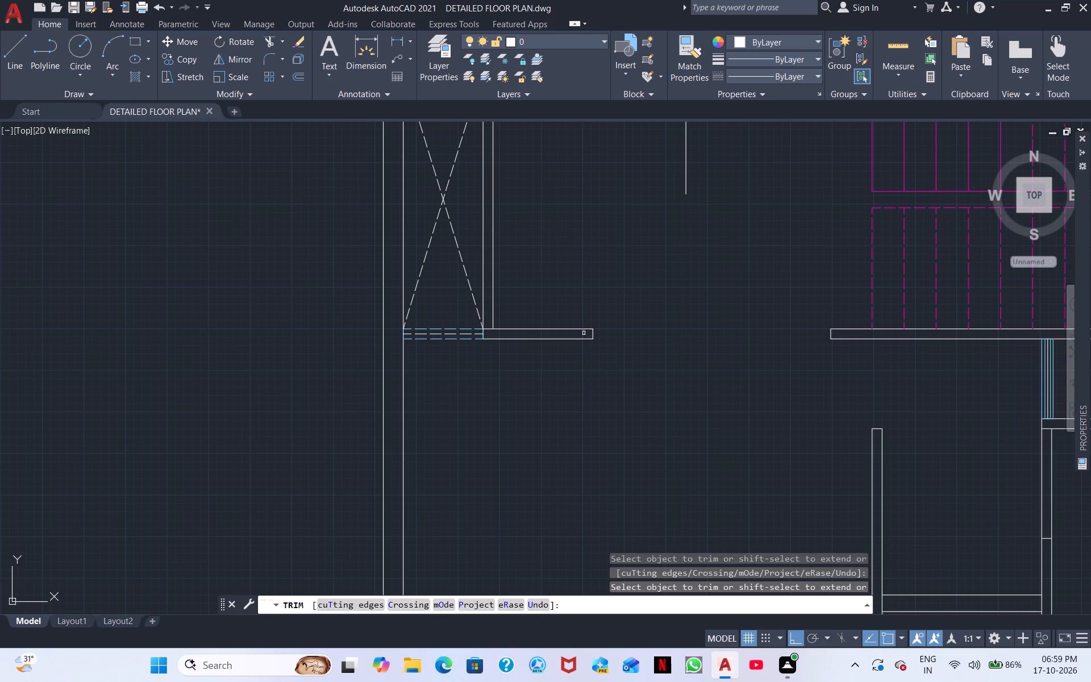
# Trim away the dashed crossing diagonals inside the east plan's lower west shaft.
pyautogui.scroll(-1, 652, 326)
pyautogui.moveTo(685, 298); pyautogui.dragTo(646, 370, button='middle')
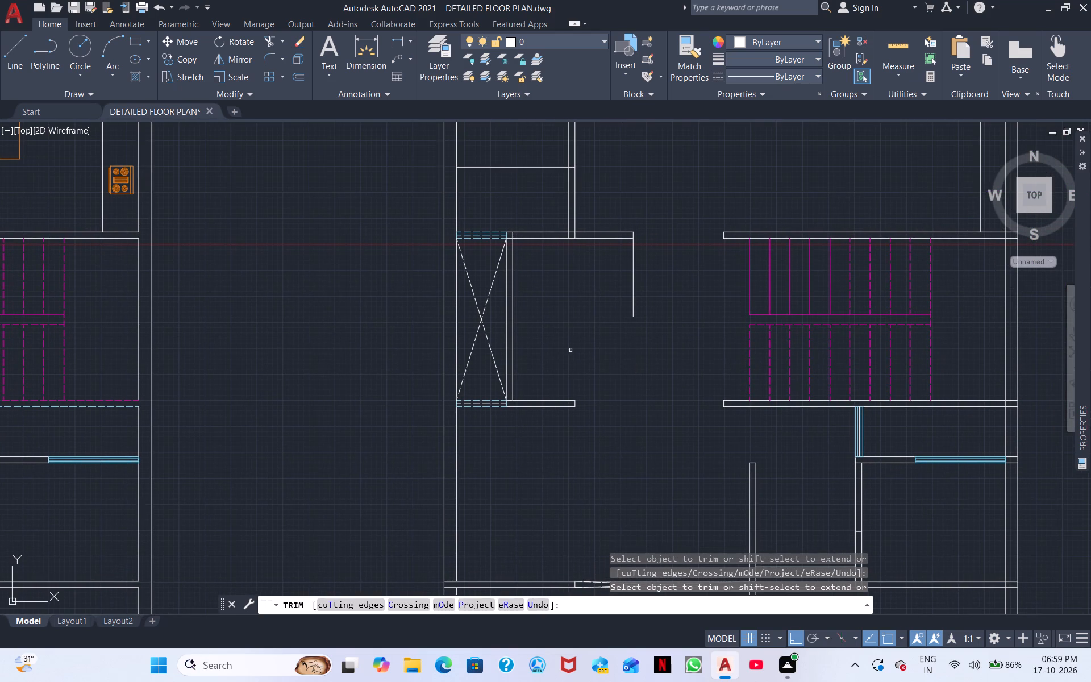
pyautogui.moveTo(561, 307); pyautogui.dragTo(599, 442, button='middle')
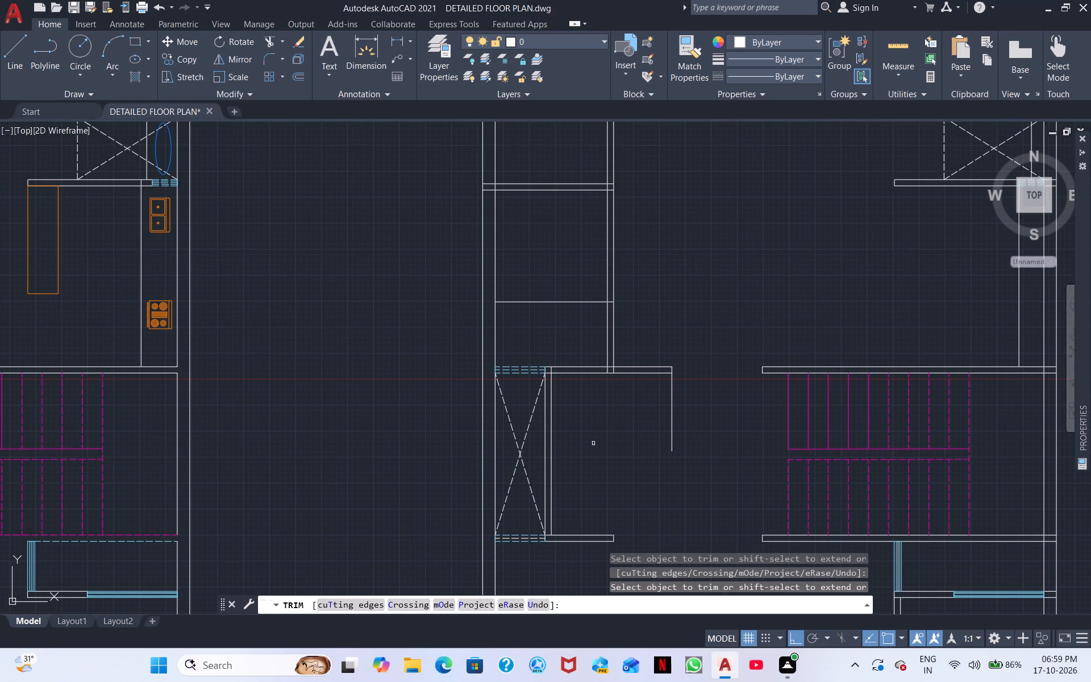
pyautogui.moveTo(536, 415); pyautogui.dragTo(516, 452)
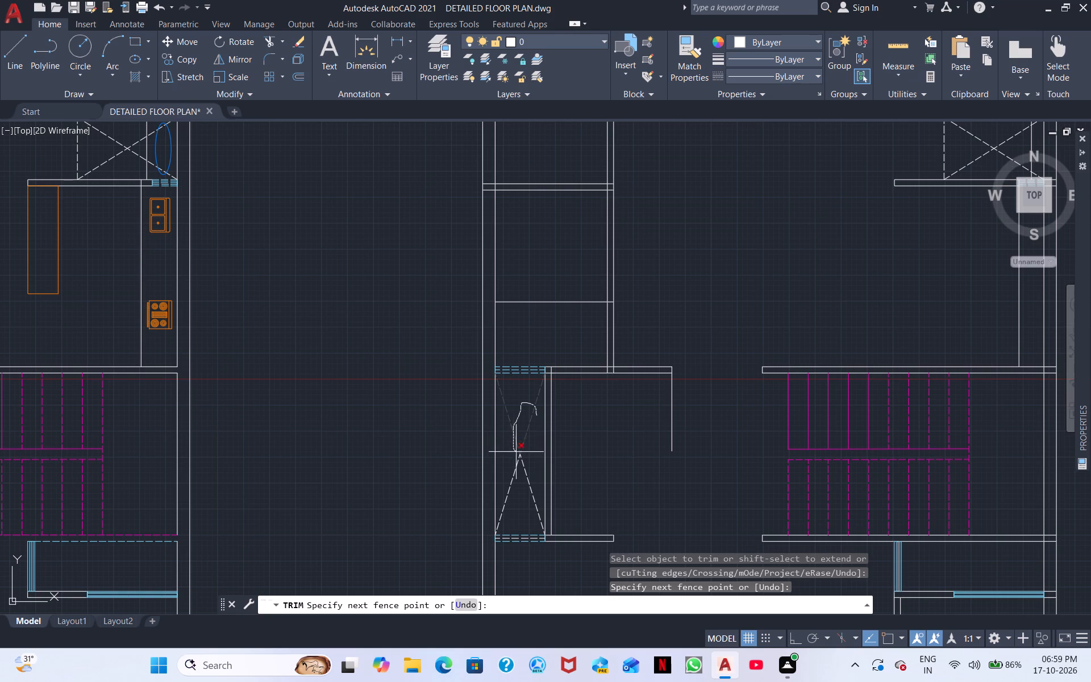
pyautogui.moveTo(516, 452); pyautogui.dragTo(526, 474)
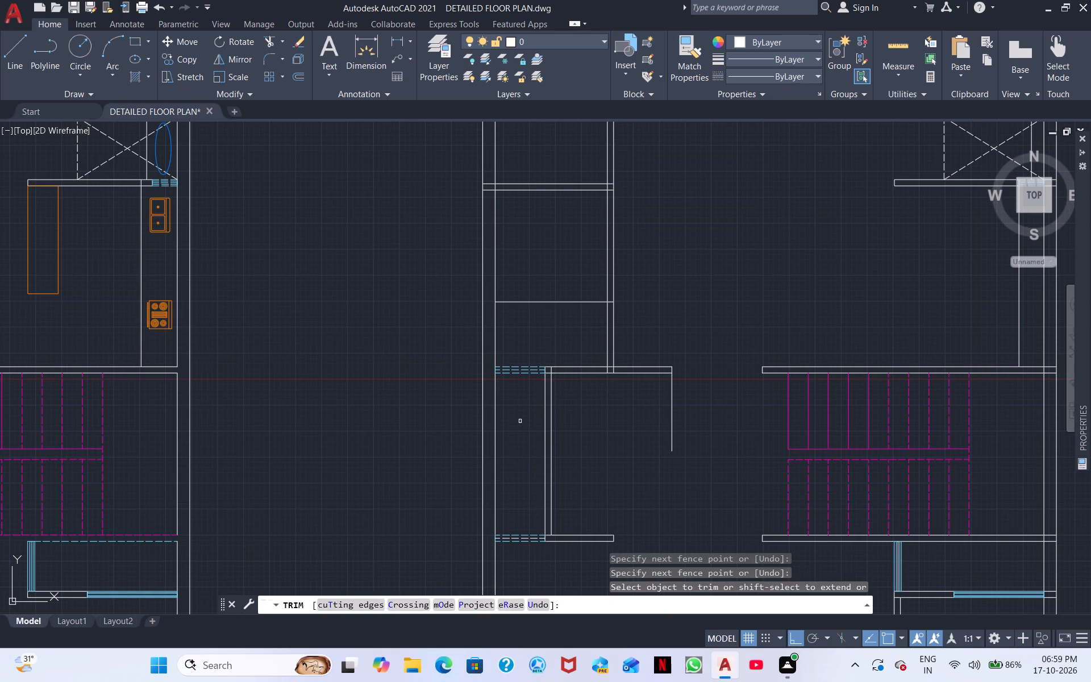
# Trim the short line crossing the wall at the northeast corner of the cleared lower west shaft.
pyautogui.scroll(2, 513, 387)
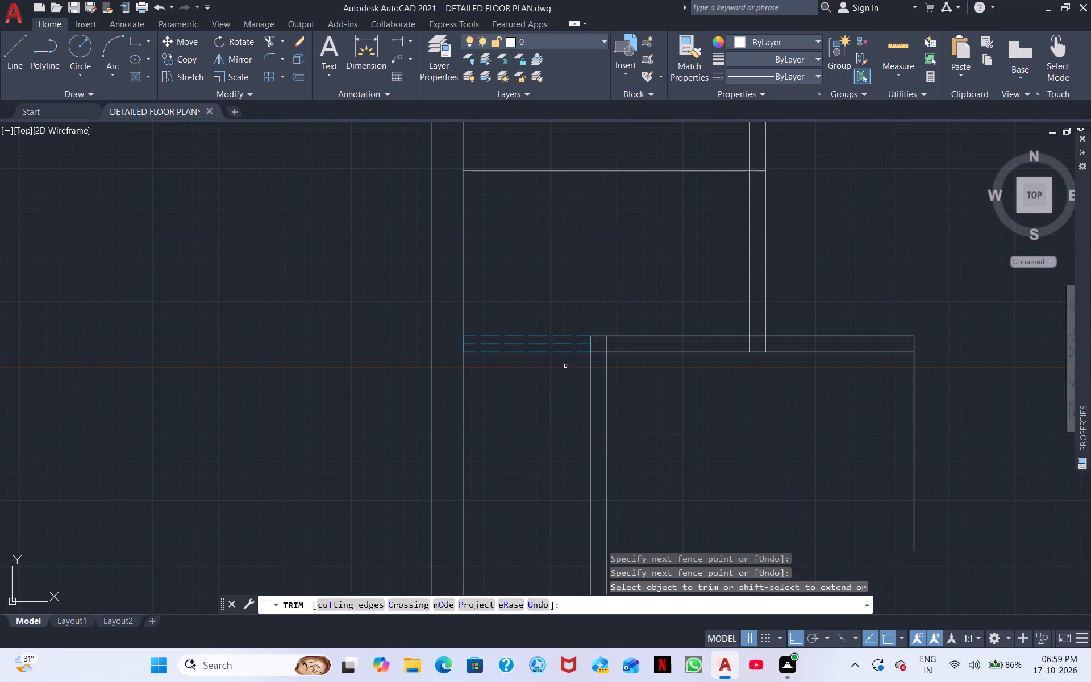
pyautogui.click(606, 347)
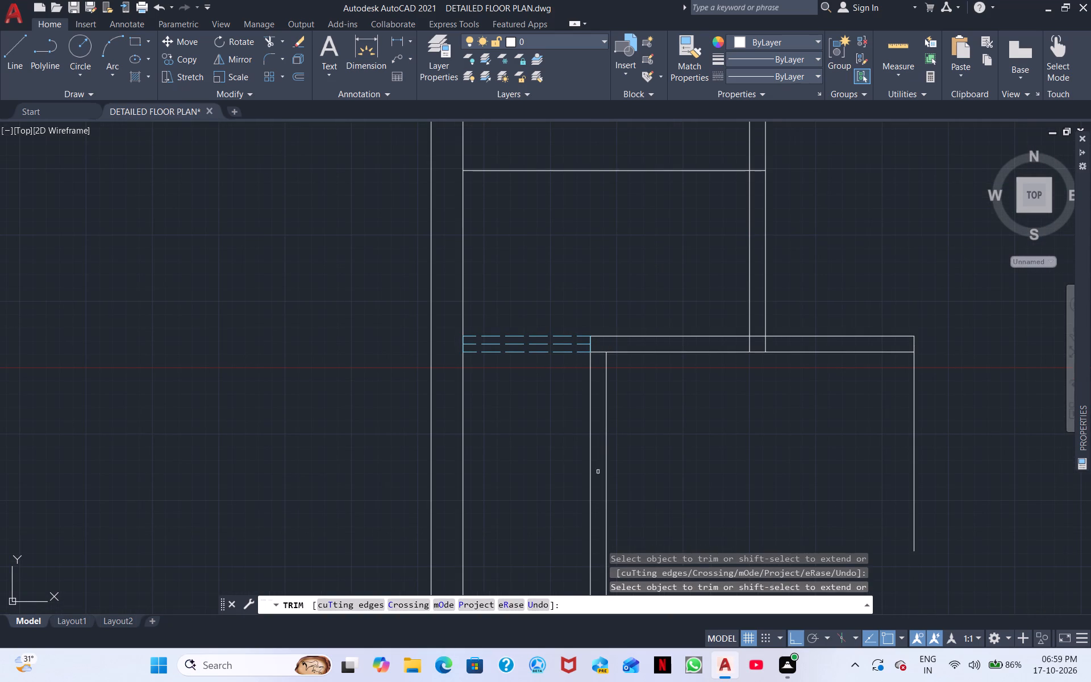
pyautogui.press('Escape')
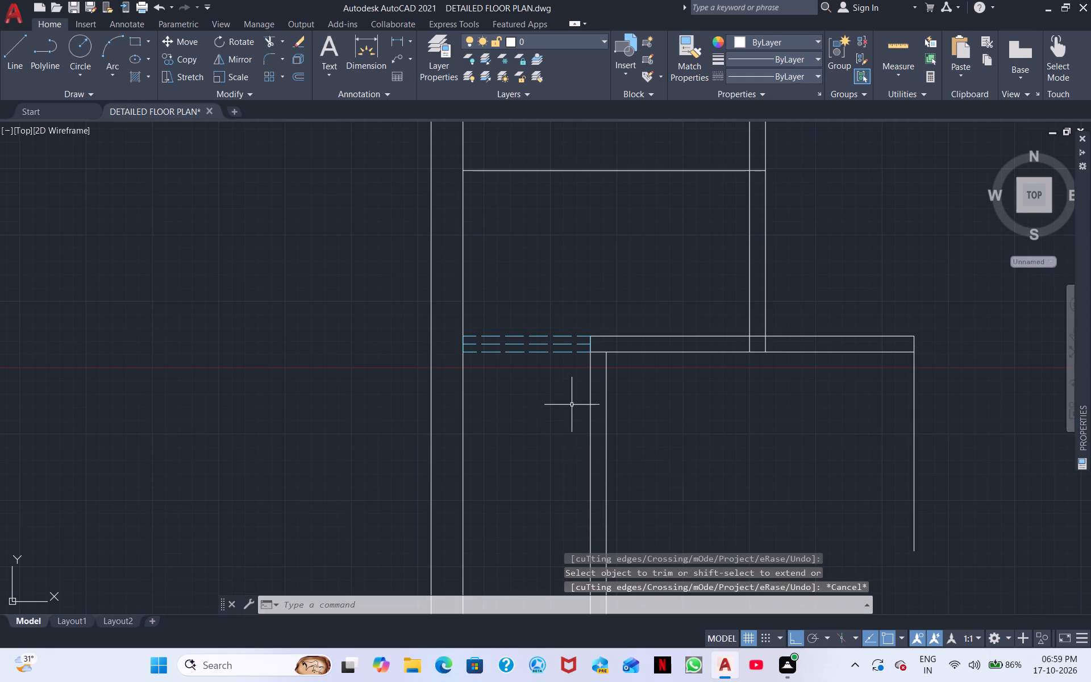
# Copy the dashed window symbol north of the cleared lower shaft about 2' east into the adjoining wall.
pyautogui.click(574, 371)
pyautogui.click(522, 322)
pyautogui.rightClick(522, 322)
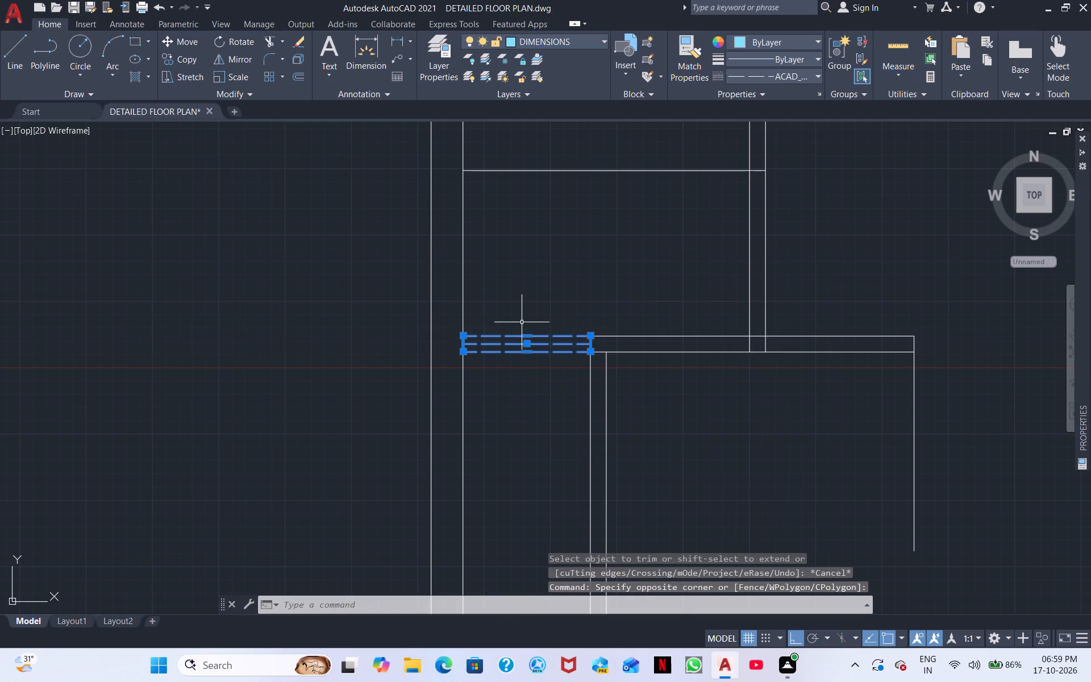
pyautogui.click(574, 436)
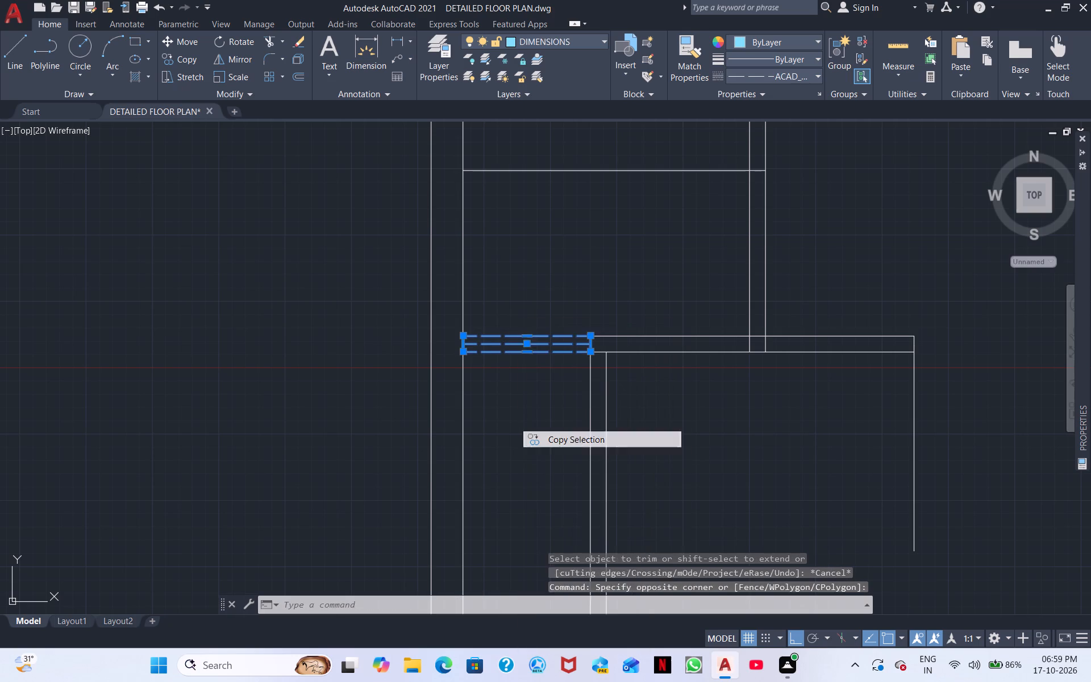
pyautogui.click(545, 351)
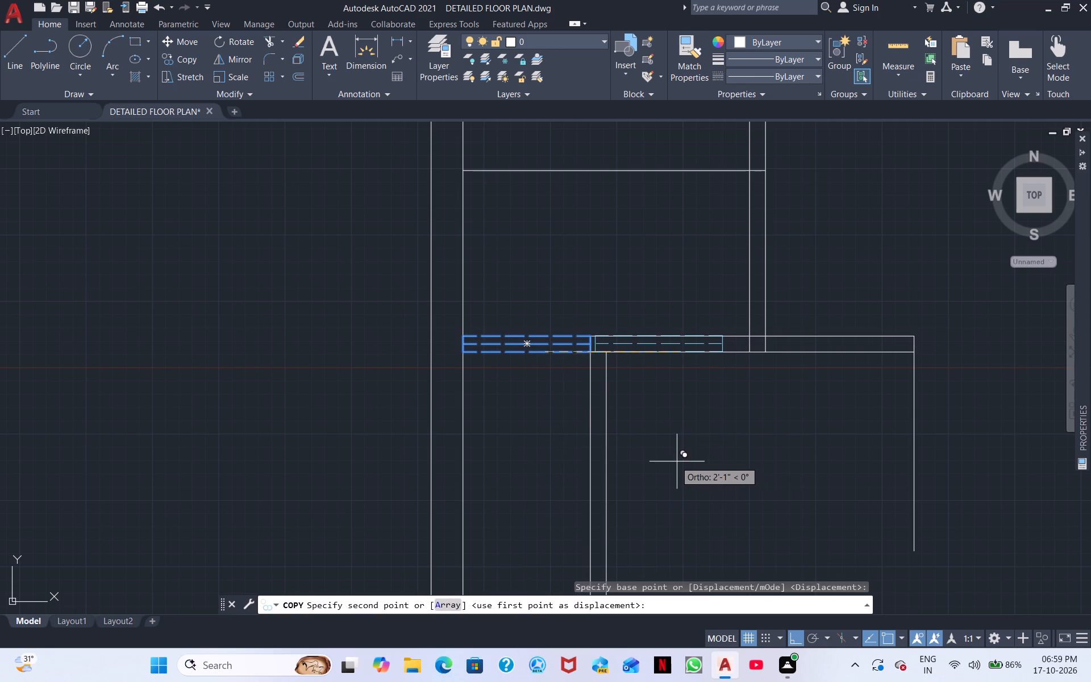
pyautogui.click(683, 459)
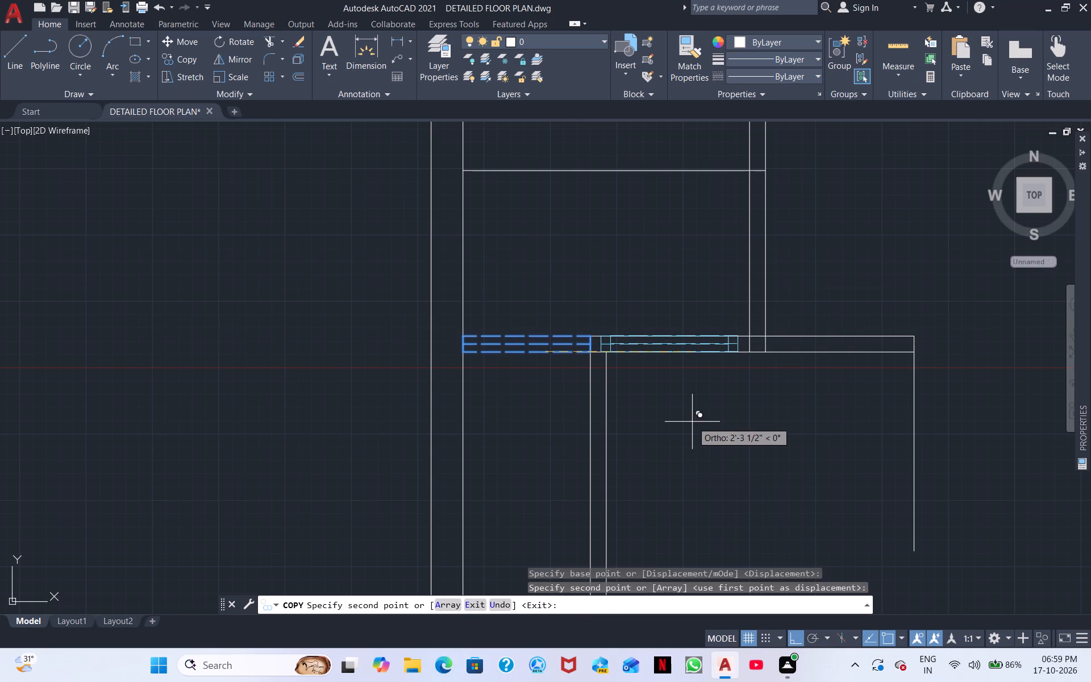
pyautogui.press('Escape')
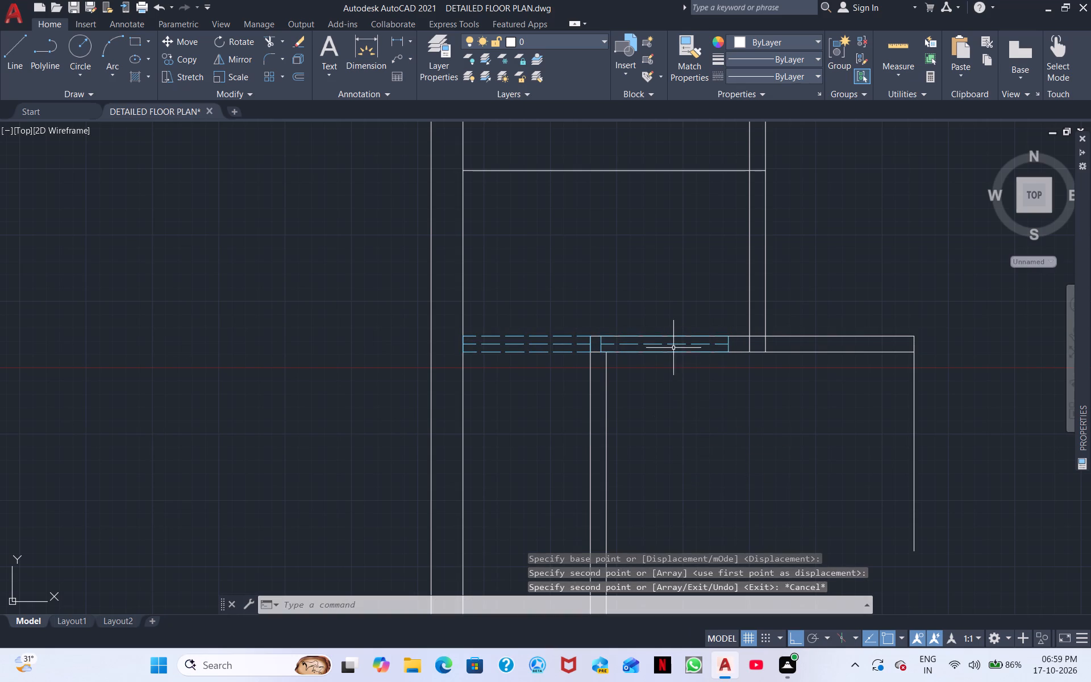
# Move the copied dashed window symbol south, out of the wall and into the open space below it.
pyautogui.scroll(3, 677, 342)
pyautogui.click(892, 367)
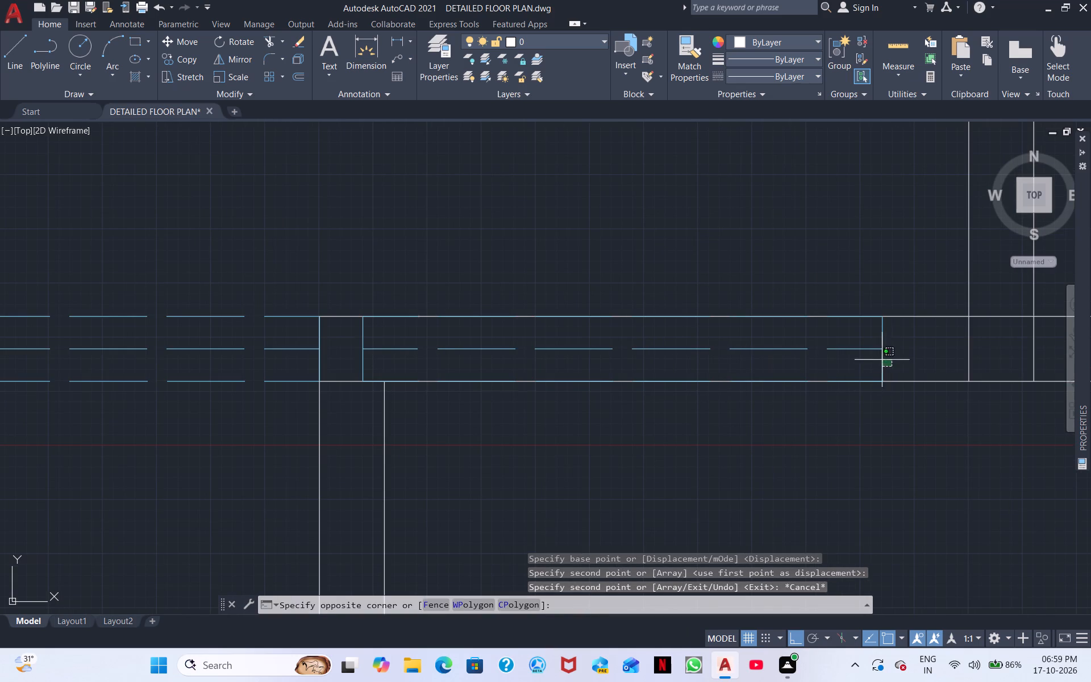
pyautogui.click(799, 336)
pyautogui.moveTo(798, 339); pyautogui.dragTo(798, 346, button='right')
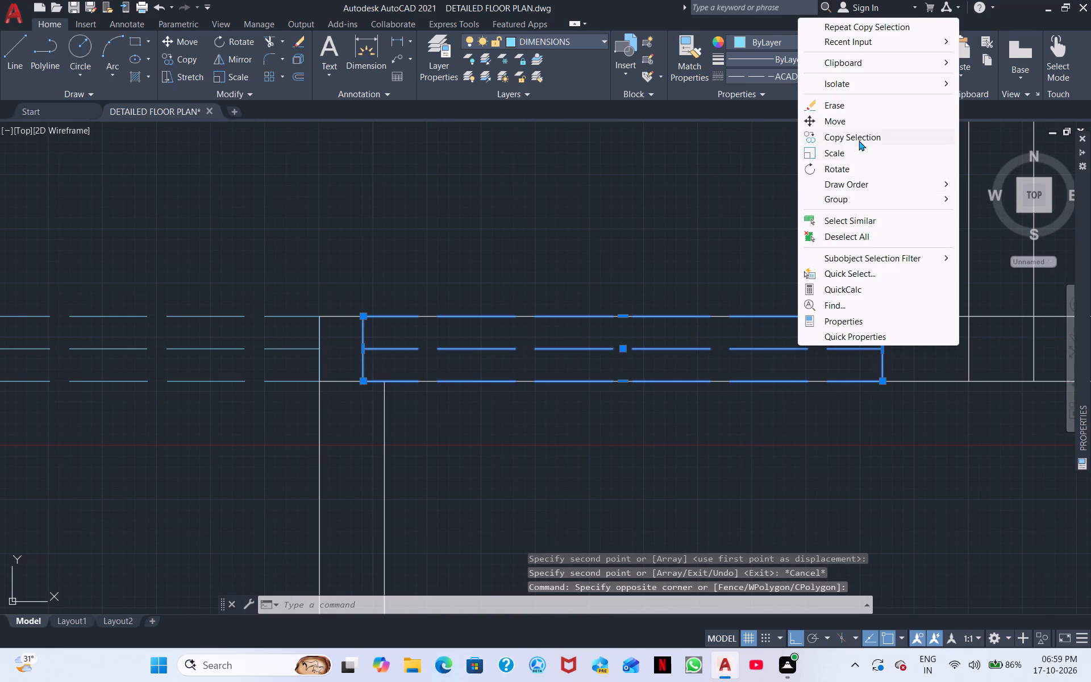
pyautogui.click(860, 120)
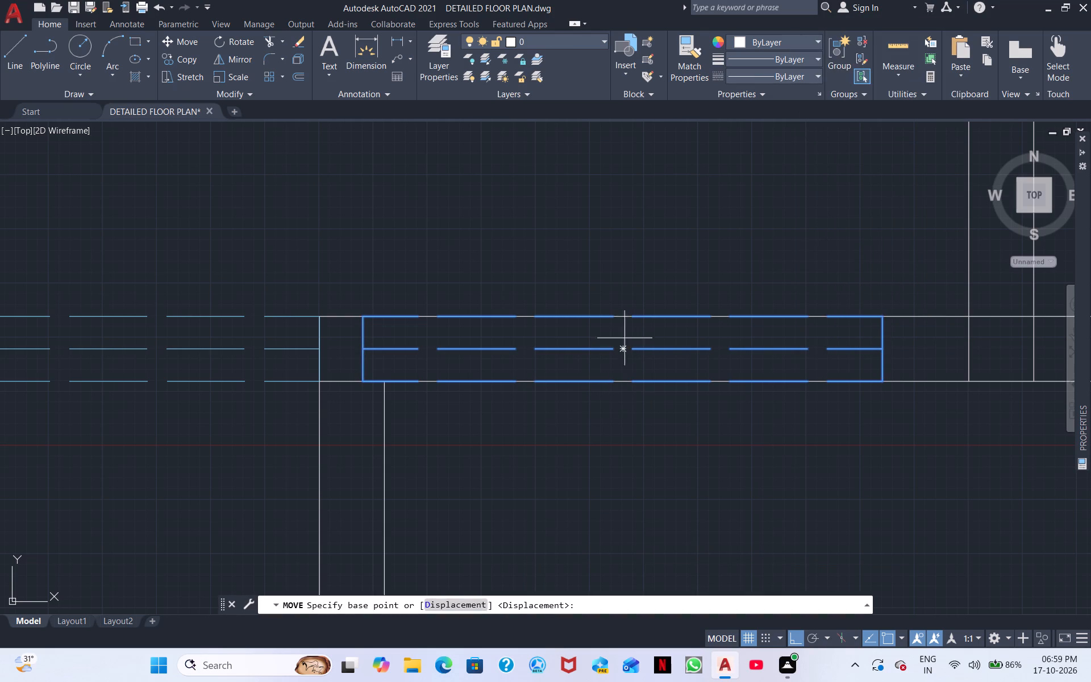
pyautogui.click(619, 345)
pyautogui.click(676, 524)
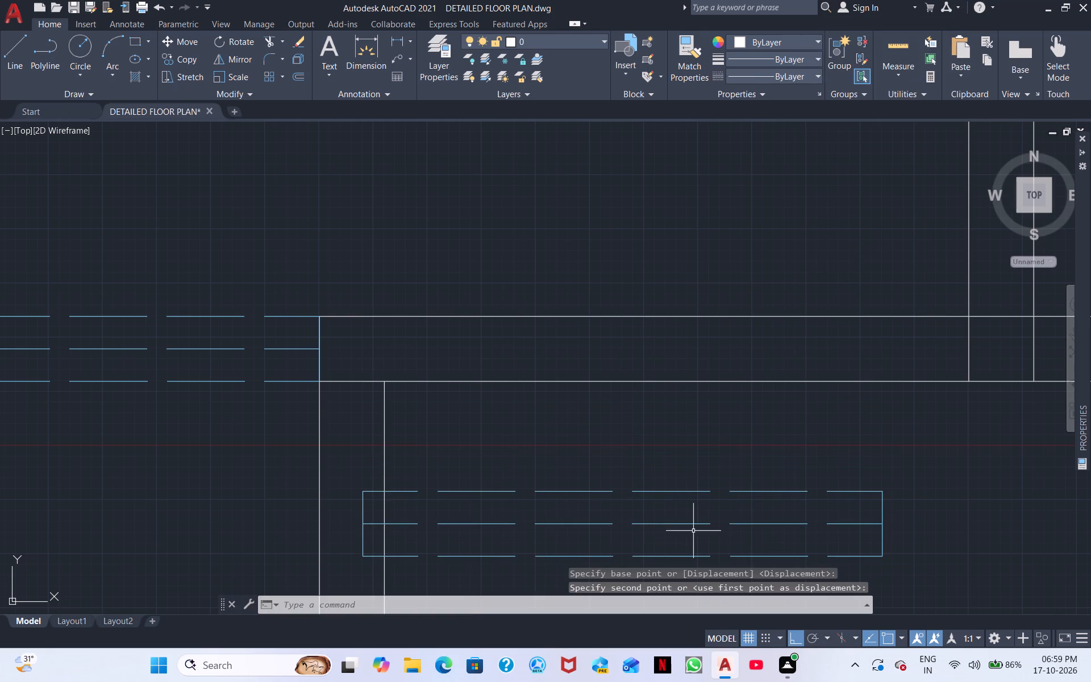
# Rotate the moved window symbol 270° about its northeast corner so that it runs north-south.
pyautogui.scroll(-2, 694, 531)
pyautogui.moveTo(694, 538); pyautogui.dragTo(677, 394, button='middle')
pyautogui.click(792, 481)
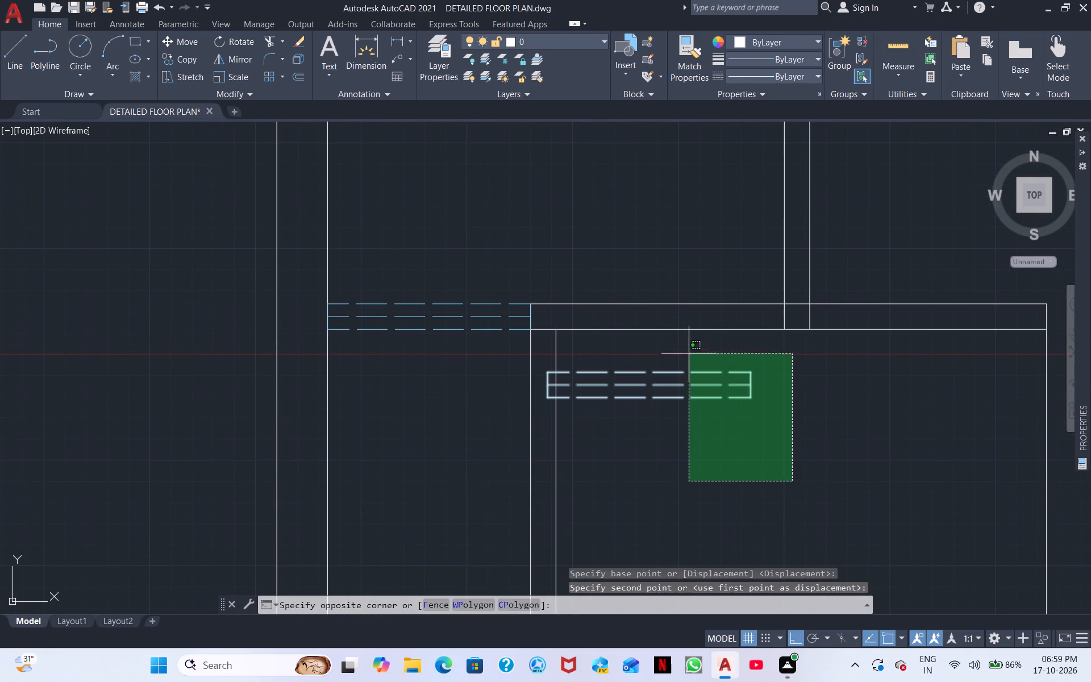
pyautogui.click(687, 352)
pyautogui.rightClick(687, 354)
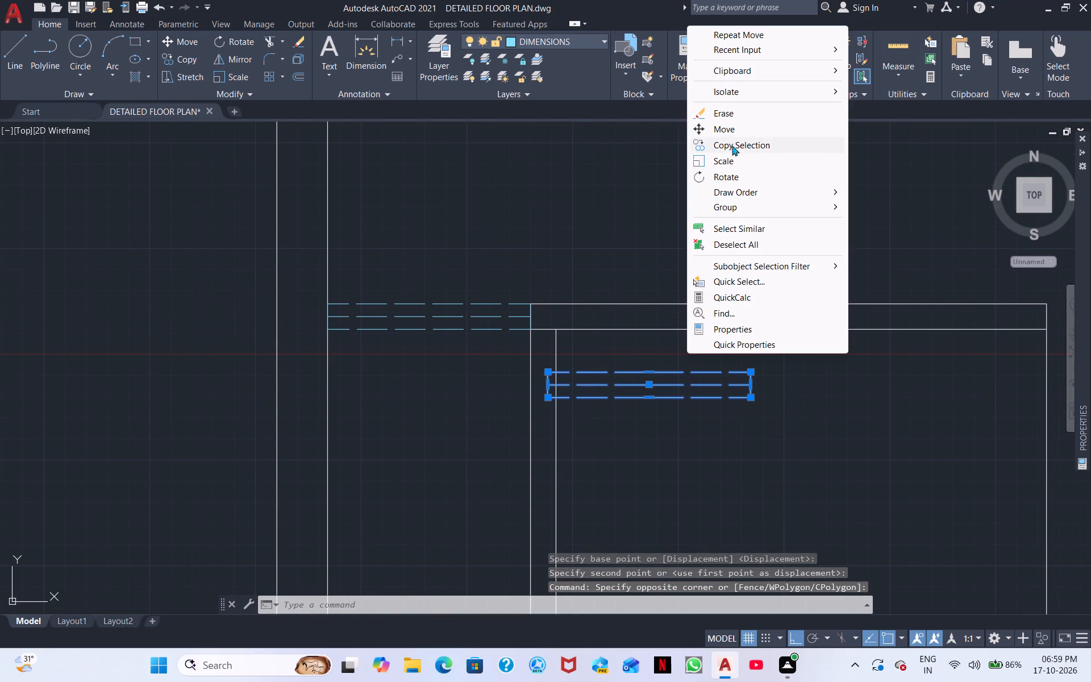
pyautogui.click(736, 170)
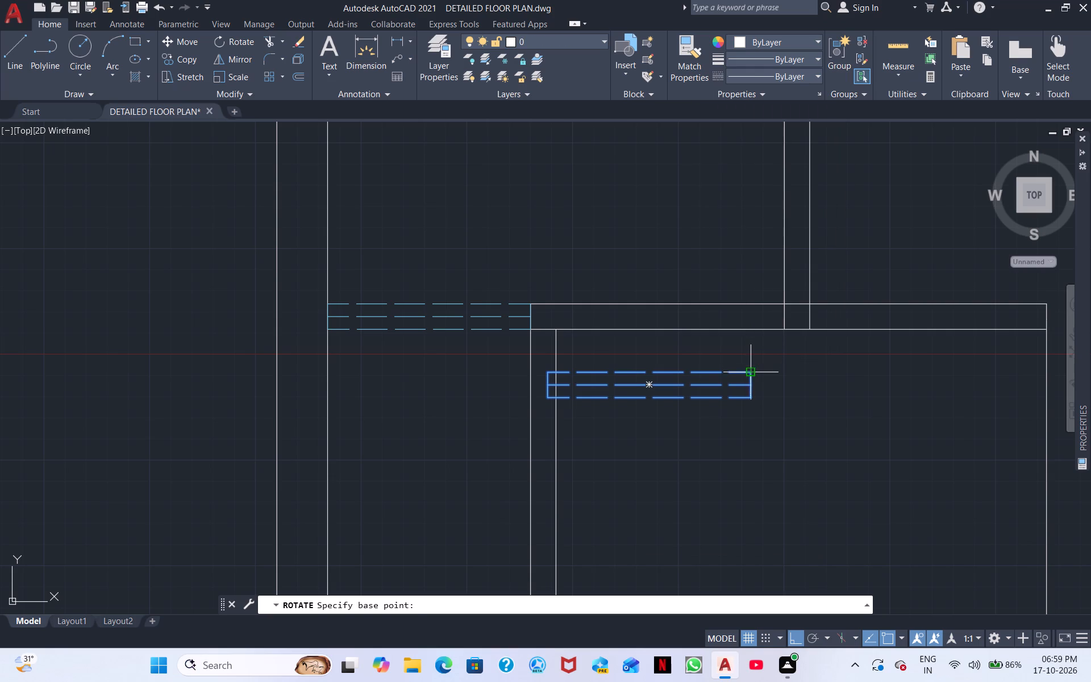
pyautogui.click(752, 372)
pyautogui.click(722, 475)
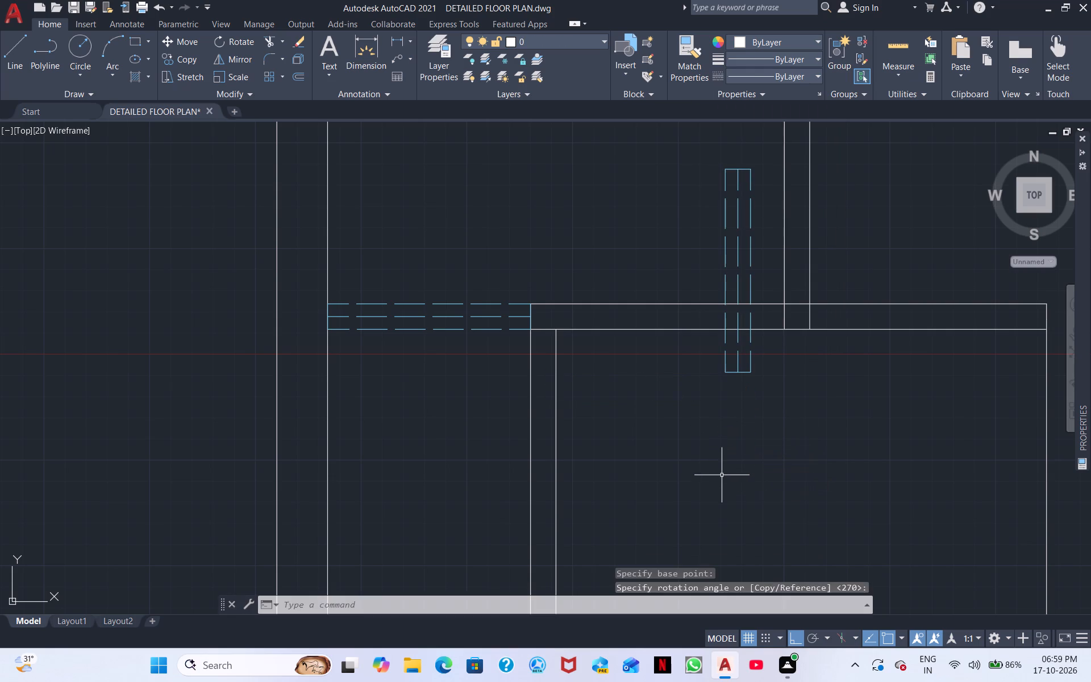
# Move the rotated window symbol into the north-south wall, its top corner at the junction with the horizontal wall.
pyautogui.moveTo(773, 387); pyautogui.dragTo(772, 379)
pyautogui.click(730, 340)
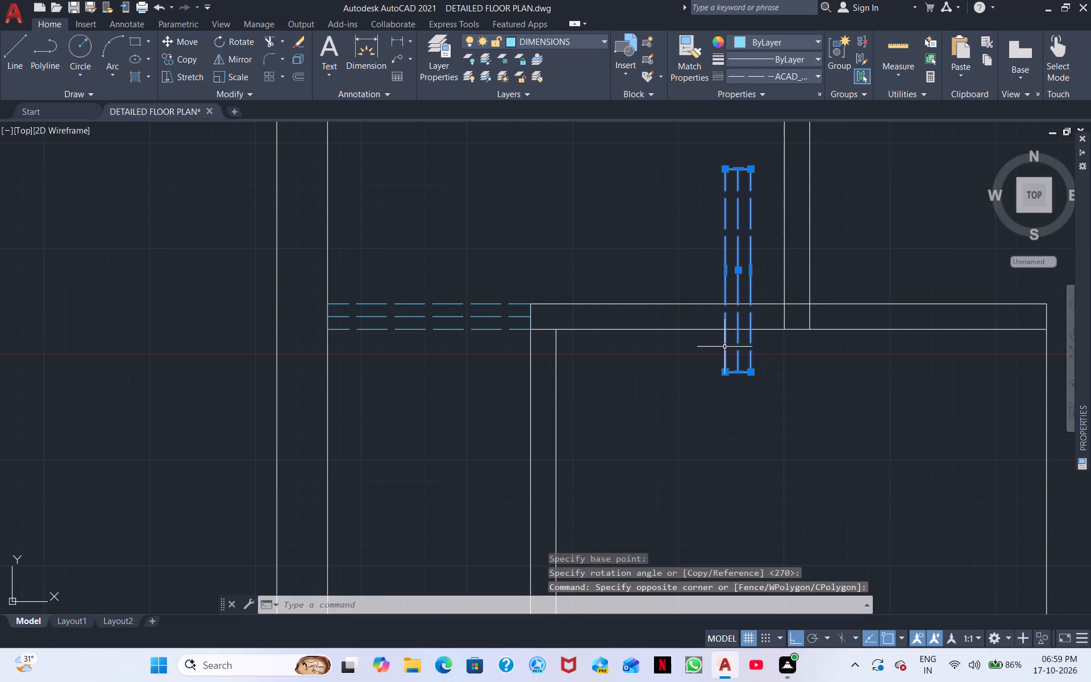
pyautogui.rightClick(724, 347)
pyautogui.click(771, 122)
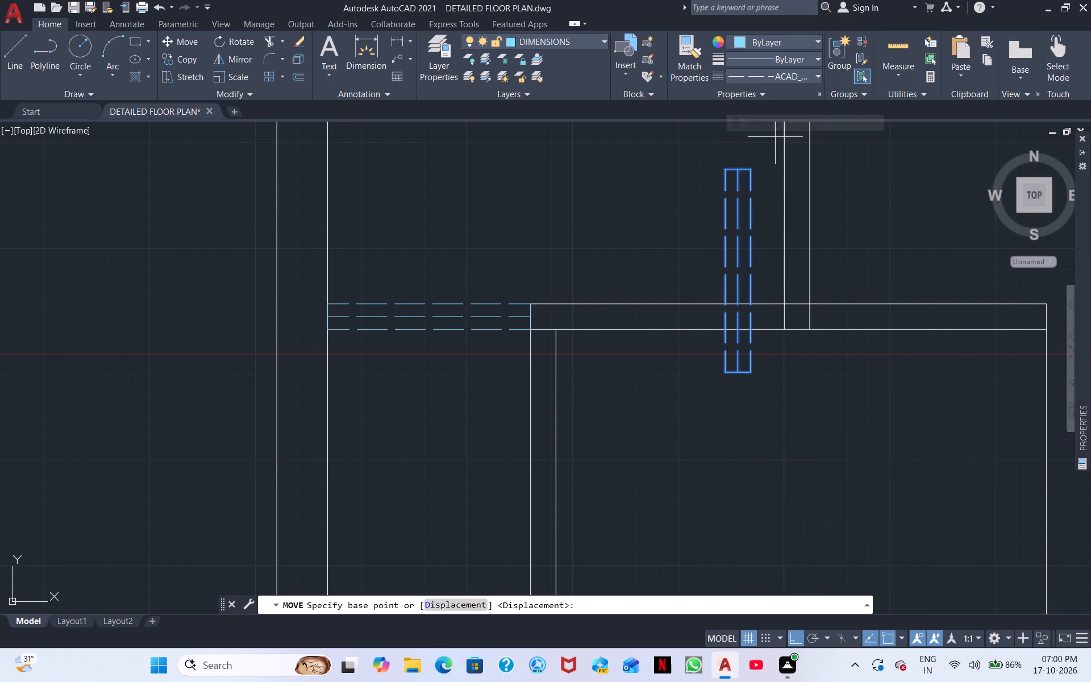
pyautogui.click(757, 169)
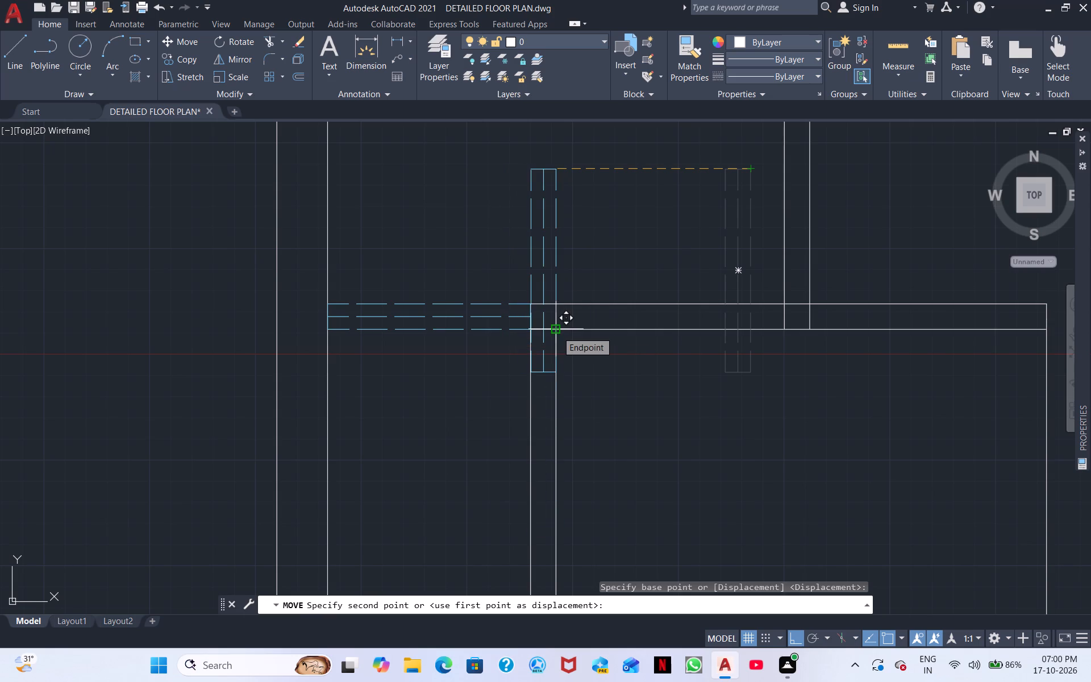
pyautogui.click(557, 331)
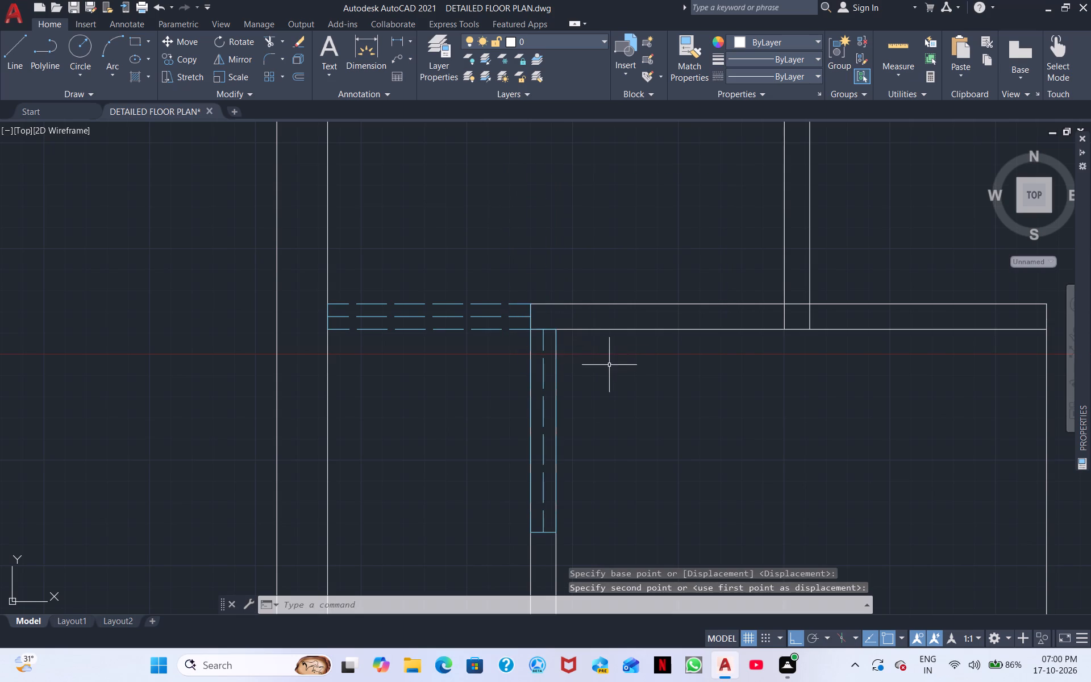
# Draw a short line across the north-south wall at the south end of the window symbol.
pyautogui.moveTo(611, 369); pyautogui.dragTo(616, 273, button='middle')
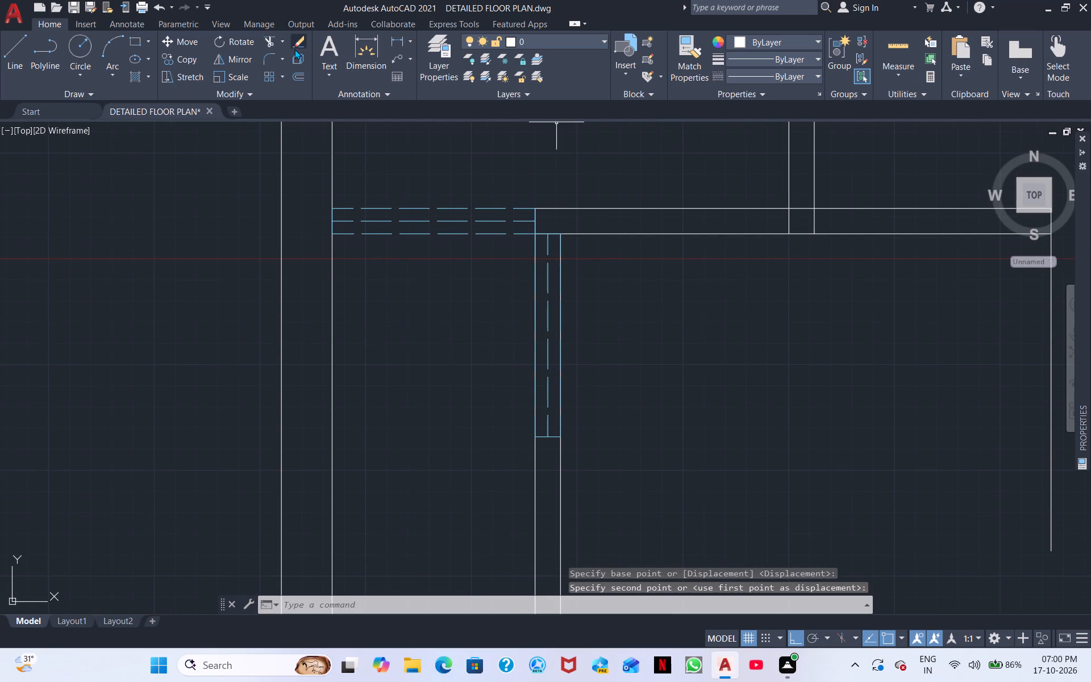
pyautogui.click(266, 40)
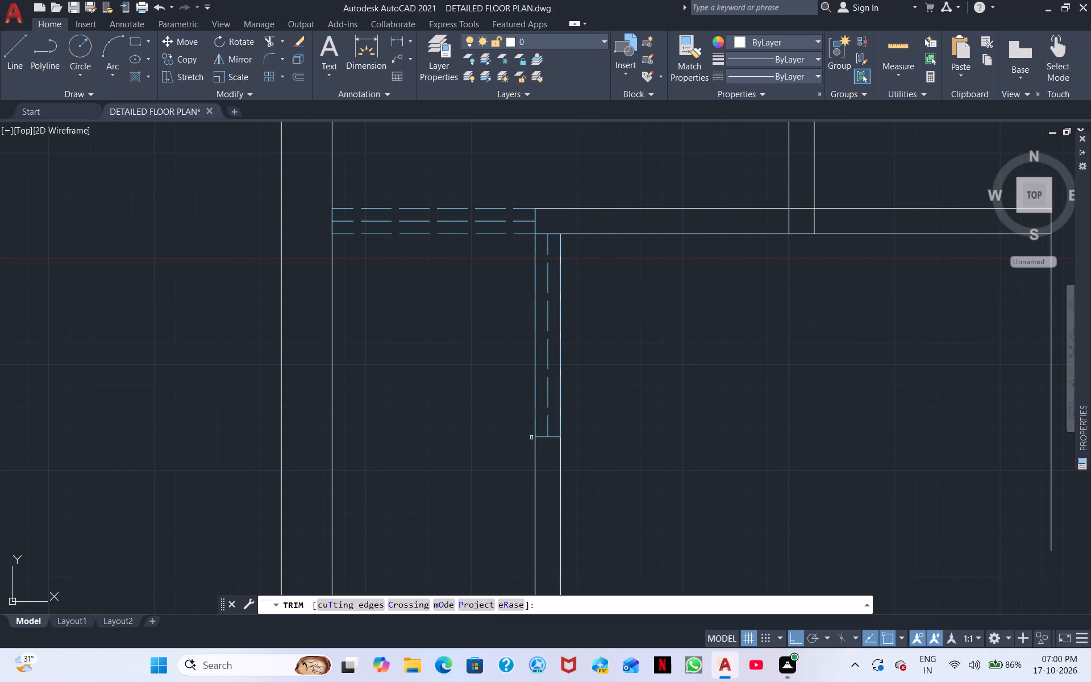
pyautogui.click(23, 45)
pyautogui.scroll(2, 528, 459)
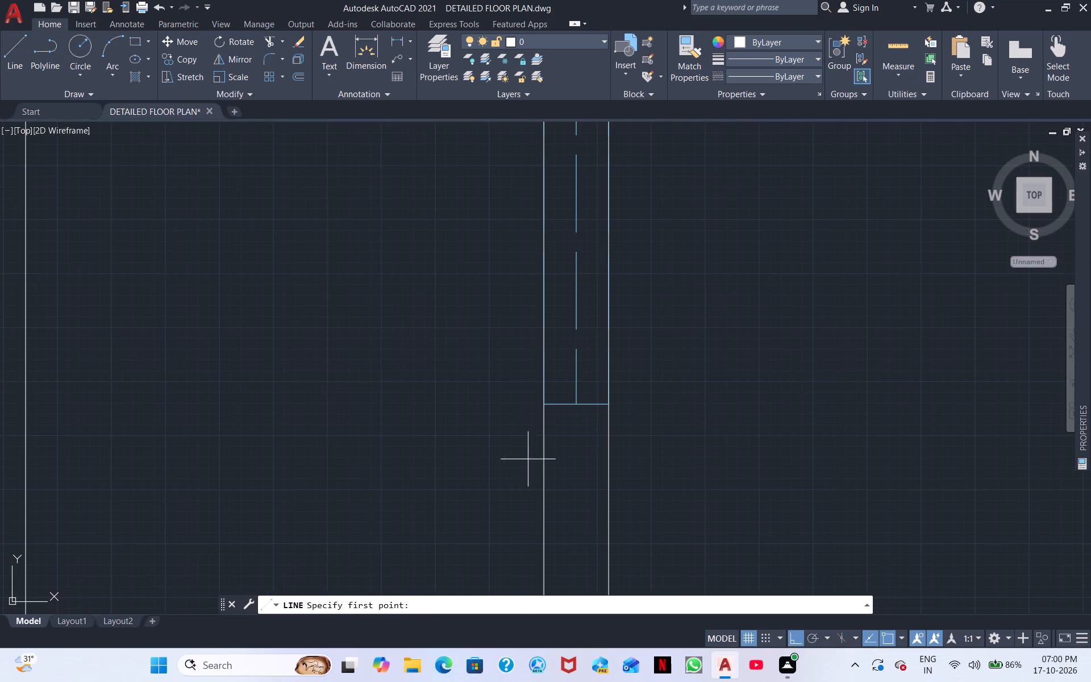
pyautogui.click(543, 406)
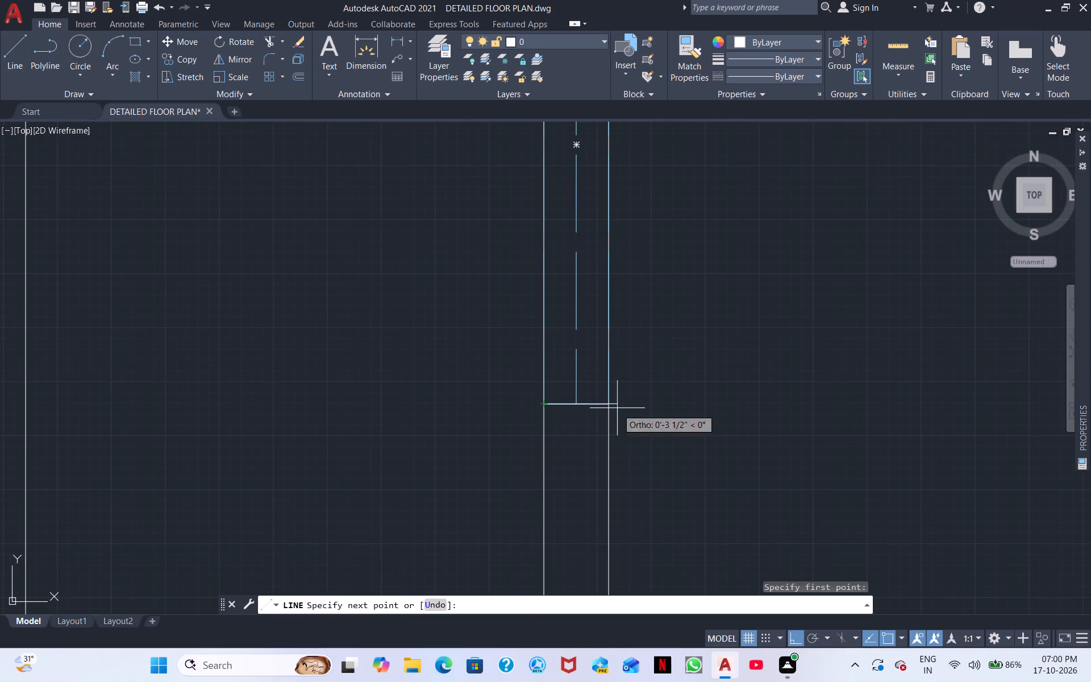
pyautogui.click(612, 406)
pyautogui.press('Escape')
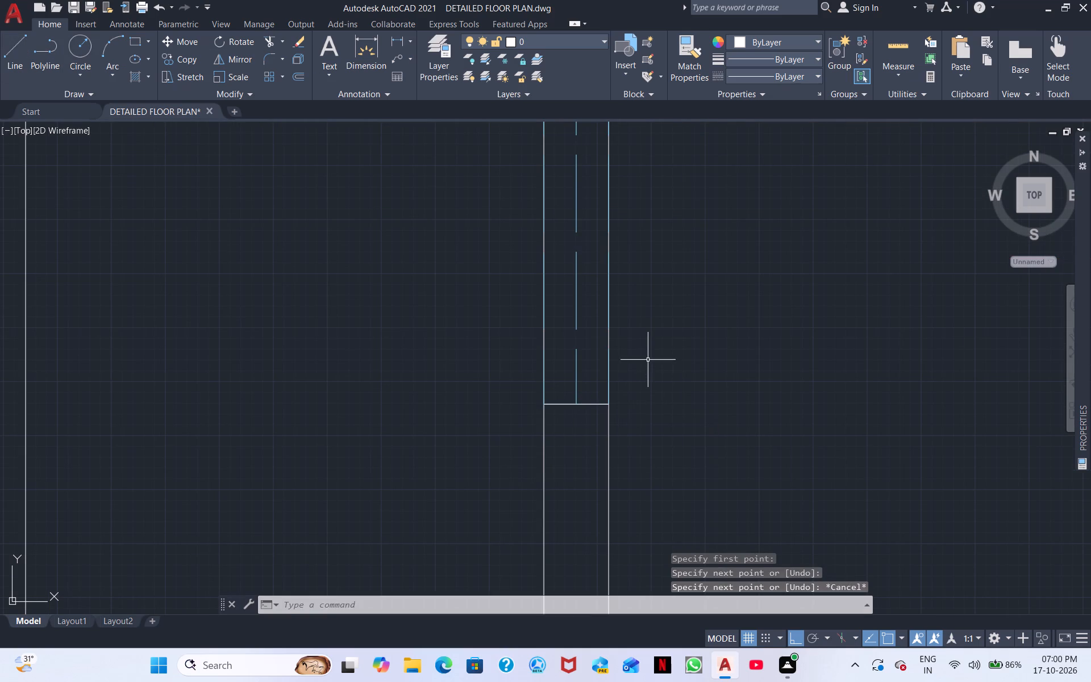
# Move the vertical window symbol about 7 1/2" east, clear of the wall.
pyautogui.click(648, 359)
pyautogui.click(710, 370)
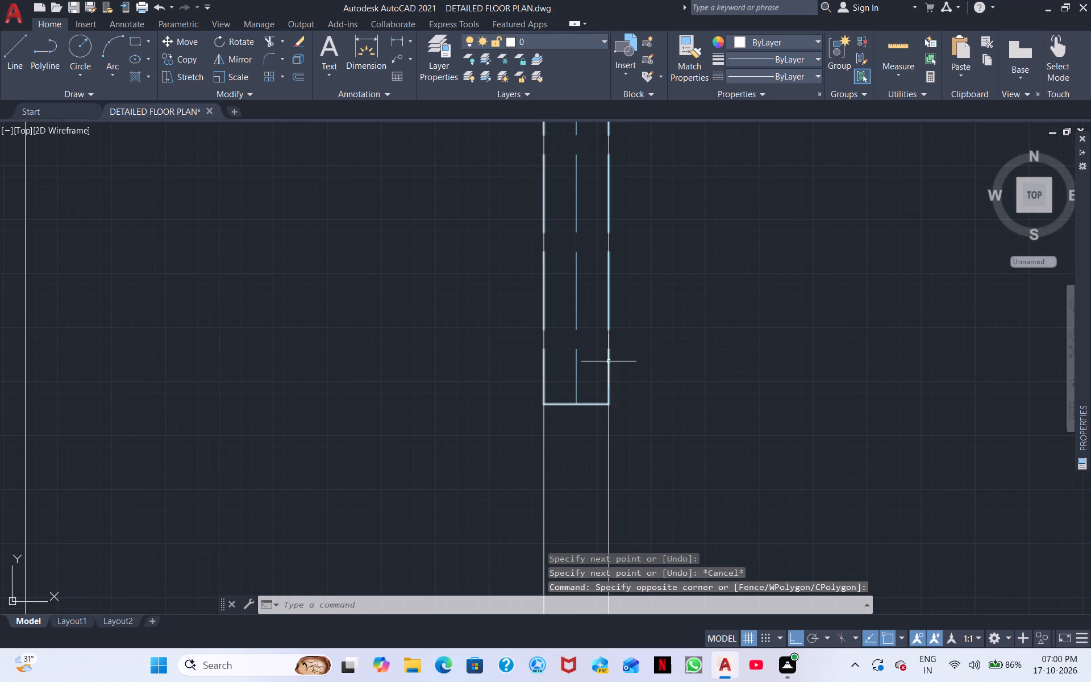
pyautogui.click(609, 361)
pyautogui.click(596, 369)
pyautogui.click(572, 335)
pyautogui.rightClick(571, 335)
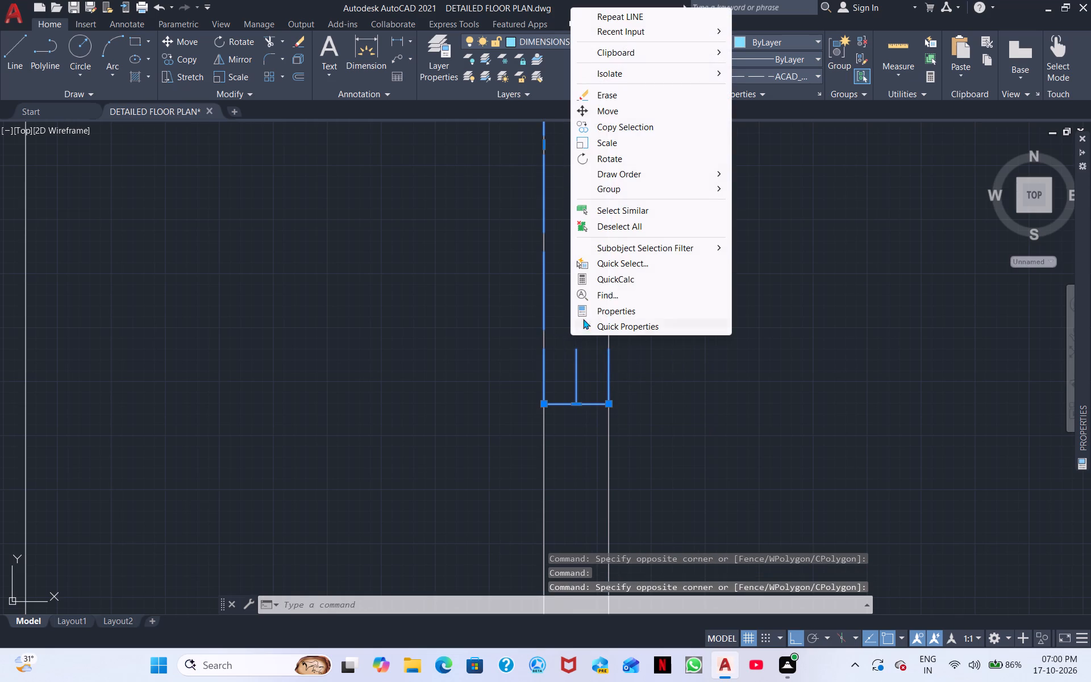
pyautogui.click(630, 118)
pyautogui.moveTo(670, 246); pyautogui.dragTo(696, 486, button='middle')
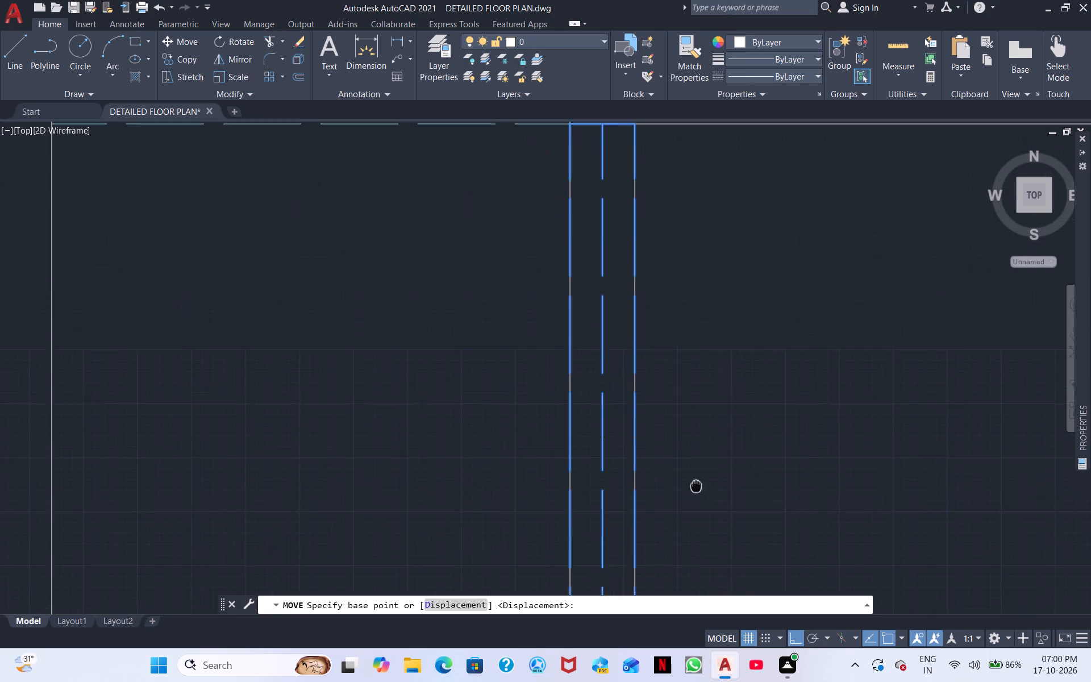
pyautogui.moveTo(696, 486); pyautogui.dragTo(698, 505, button='middle')
pyautogui.click(606, 405)
pyautogui.click(769, 415)
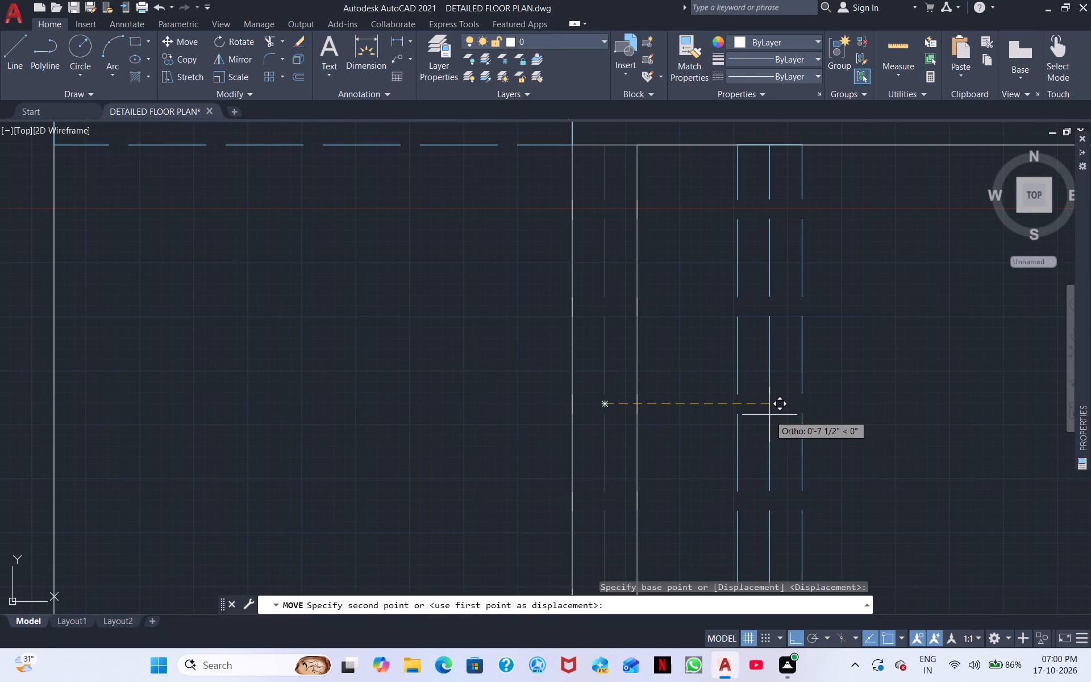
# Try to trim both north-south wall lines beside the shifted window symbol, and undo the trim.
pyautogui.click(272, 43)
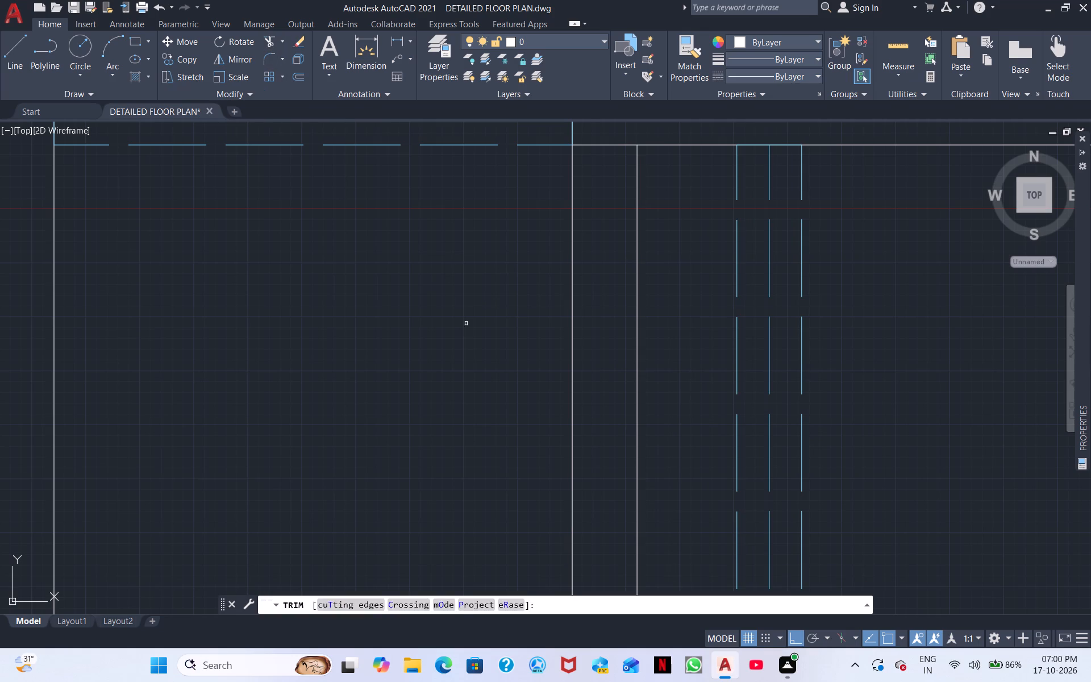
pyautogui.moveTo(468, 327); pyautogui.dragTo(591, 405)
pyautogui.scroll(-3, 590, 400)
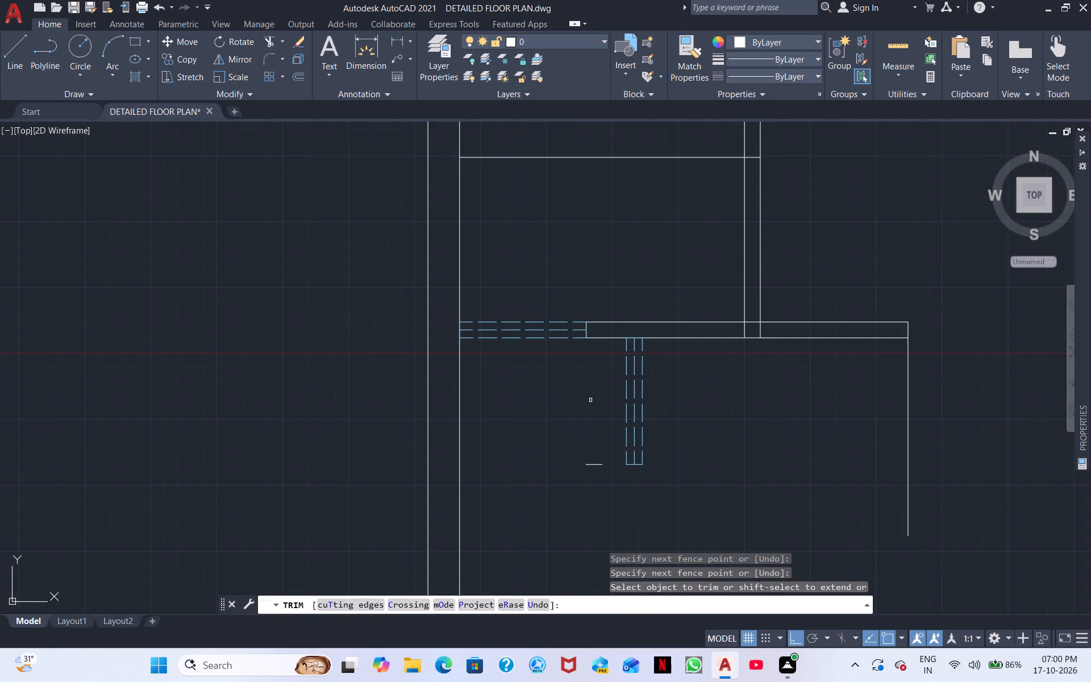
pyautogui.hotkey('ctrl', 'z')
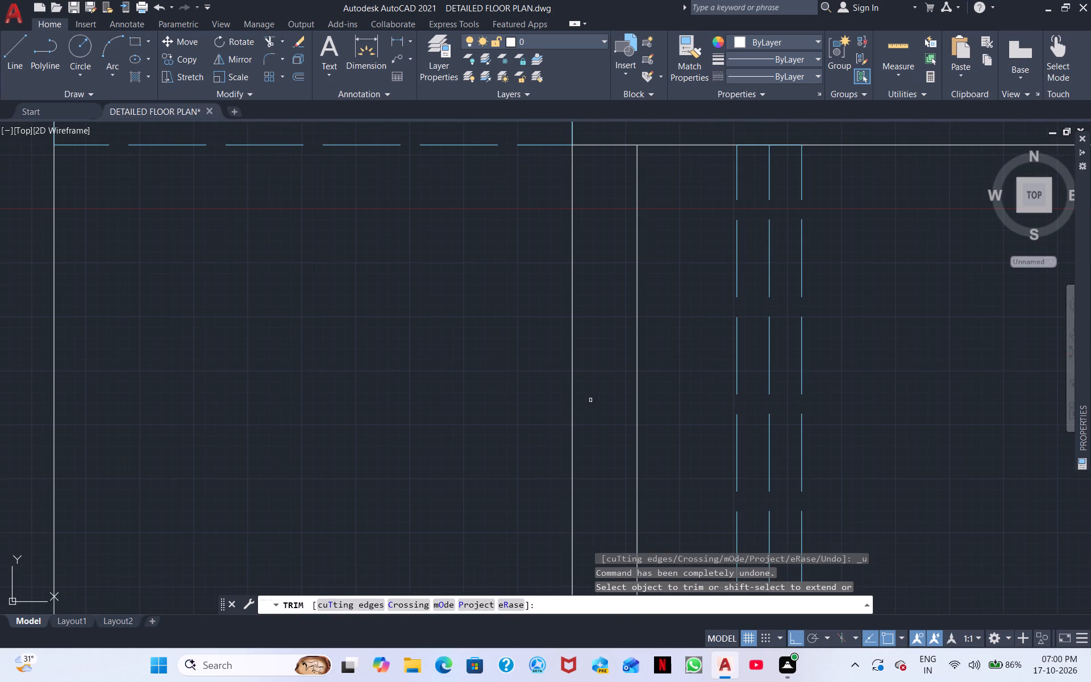
# Trim both north-south wall lines between the short cross line and the horizontal wall to open the window gap.
pyautogui.scroll(-3, 590, 400)
pyautogui.moveTo(606, 417); pyautogui.dragTo(564, 231, button='middle')
pyautogui.moveTo(544, 341); pyautogui.dragTo(546, 319, button='middle')
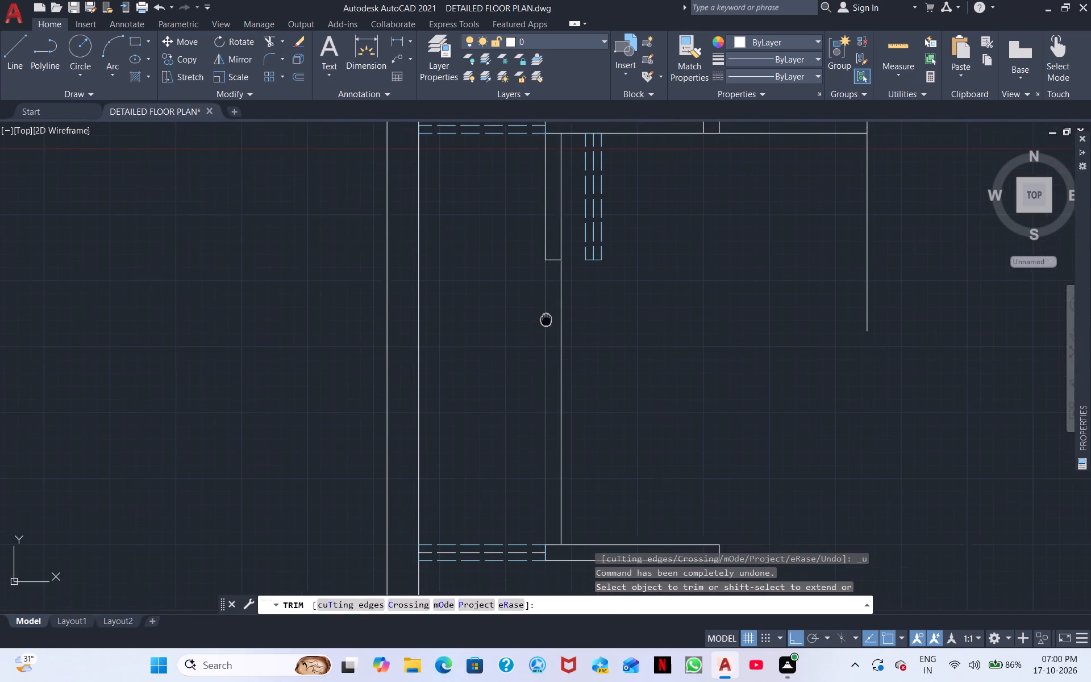
pyautogui.moveTo(546, 319); pyautogui.dragTo(540, 285, button='middle')
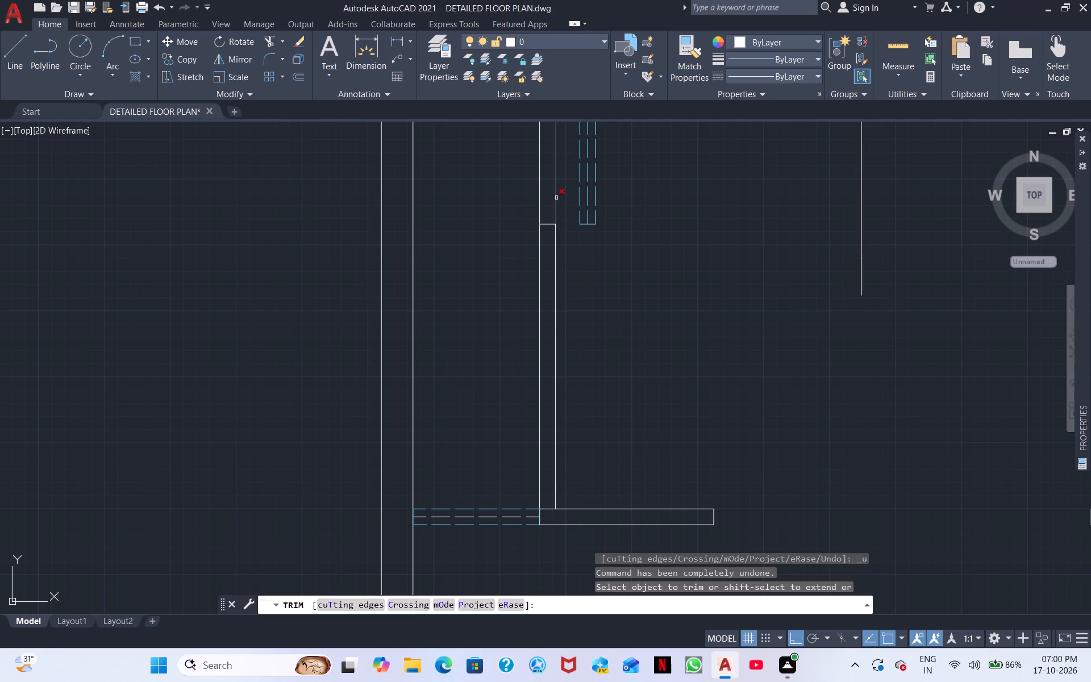
pyautogui.click(556, 198)
pyautogui.click(538, 206)
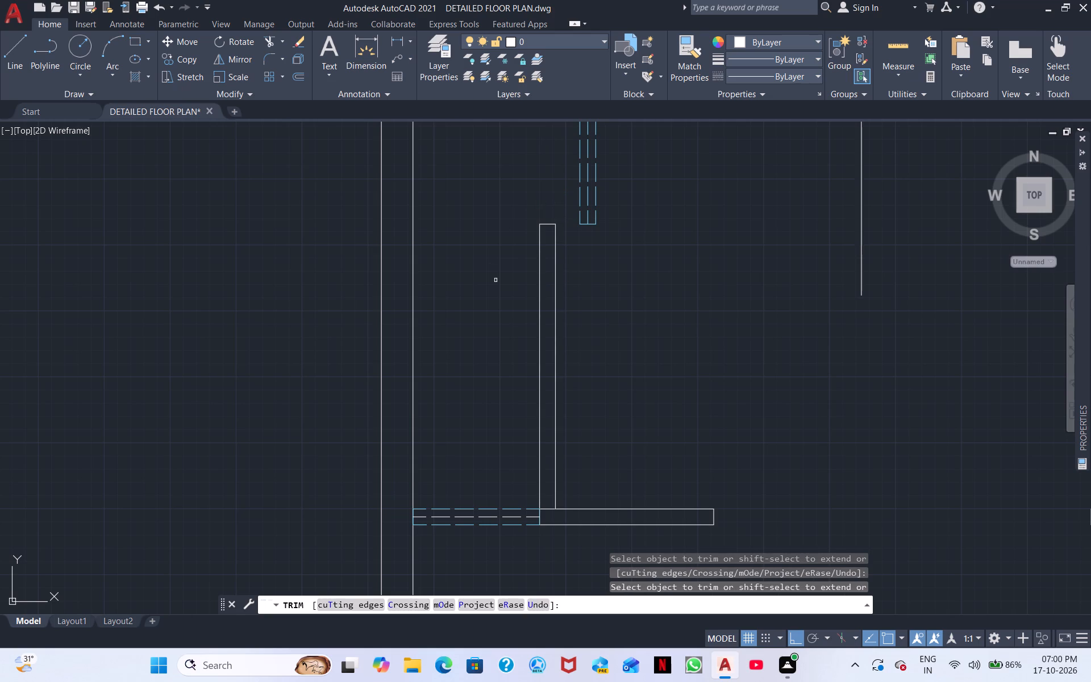
pyautogui.scroll(-1, 495, 281)
pyautogui.rightClick(495, 281)
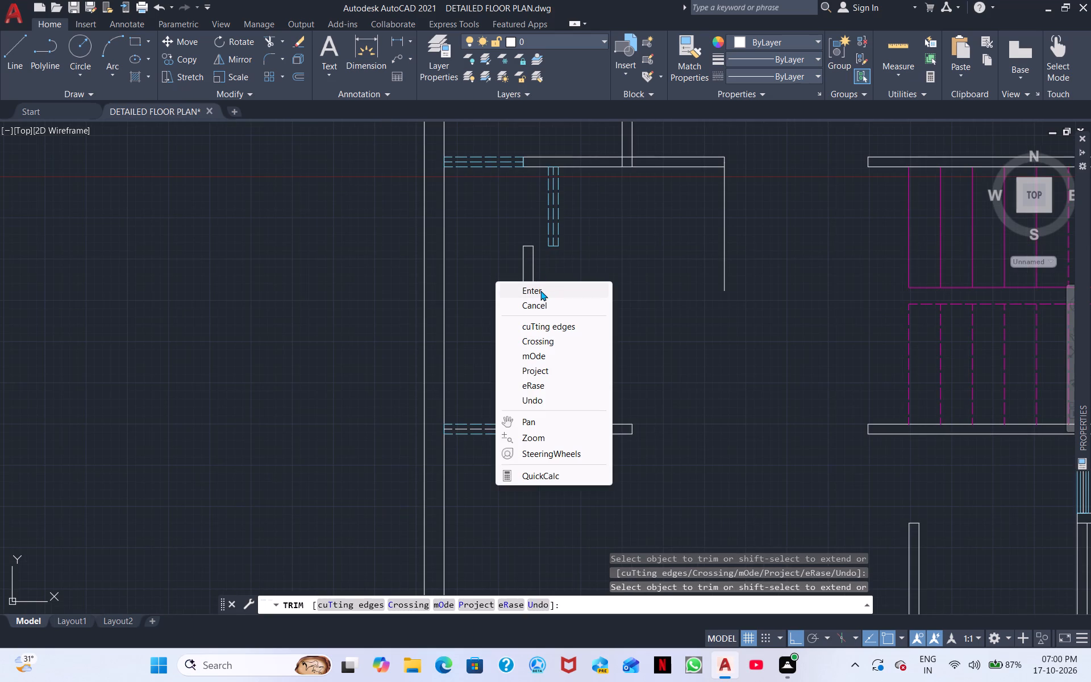
pyautogui.click(540, 290)
# Move the vertical window symbol west into the wall gap, its northwest corner on the end of the horizontal wall.
pyautogui.click(565, 255)
pyautogui.click(551, 222)
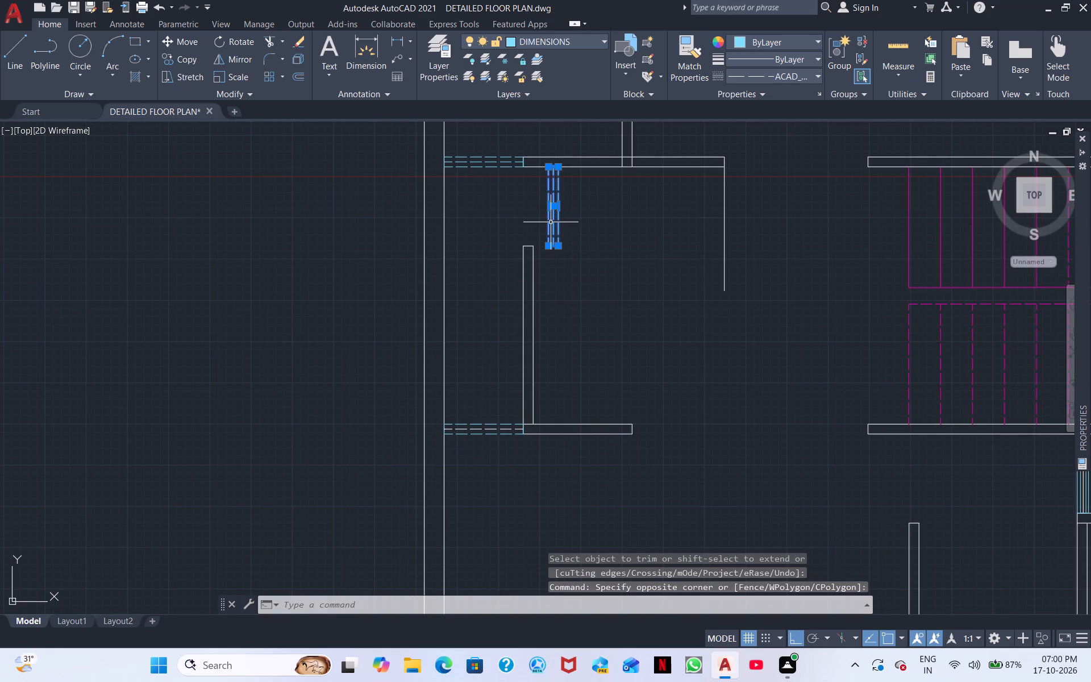
pyautogui.rightClick(585, 251)
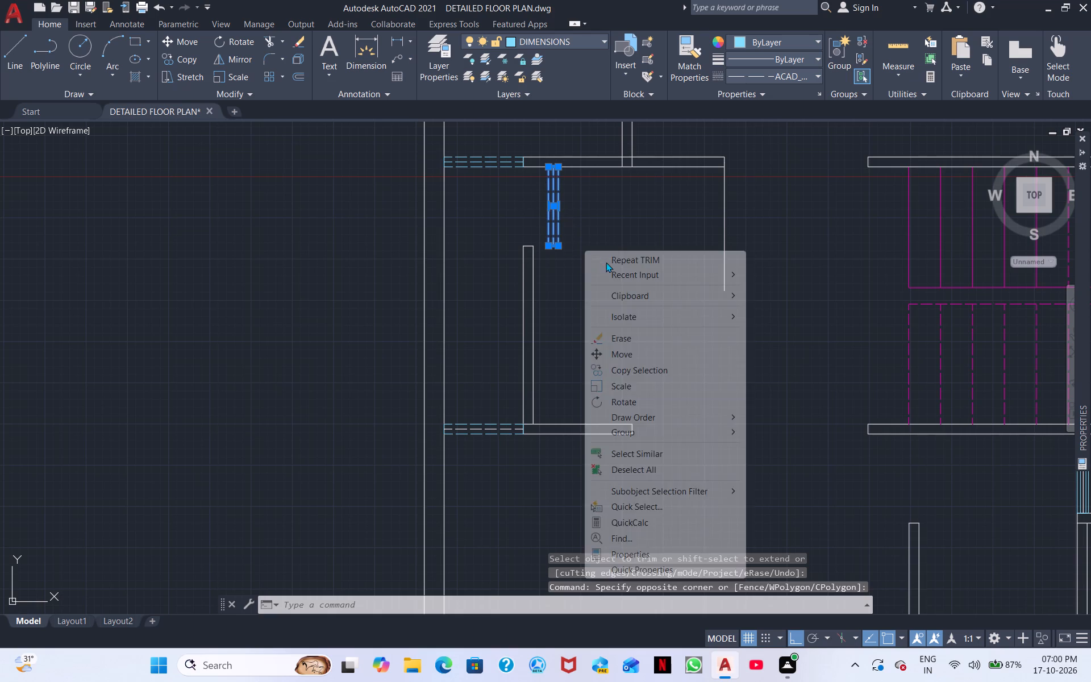
pyautogui.click(635, 351)
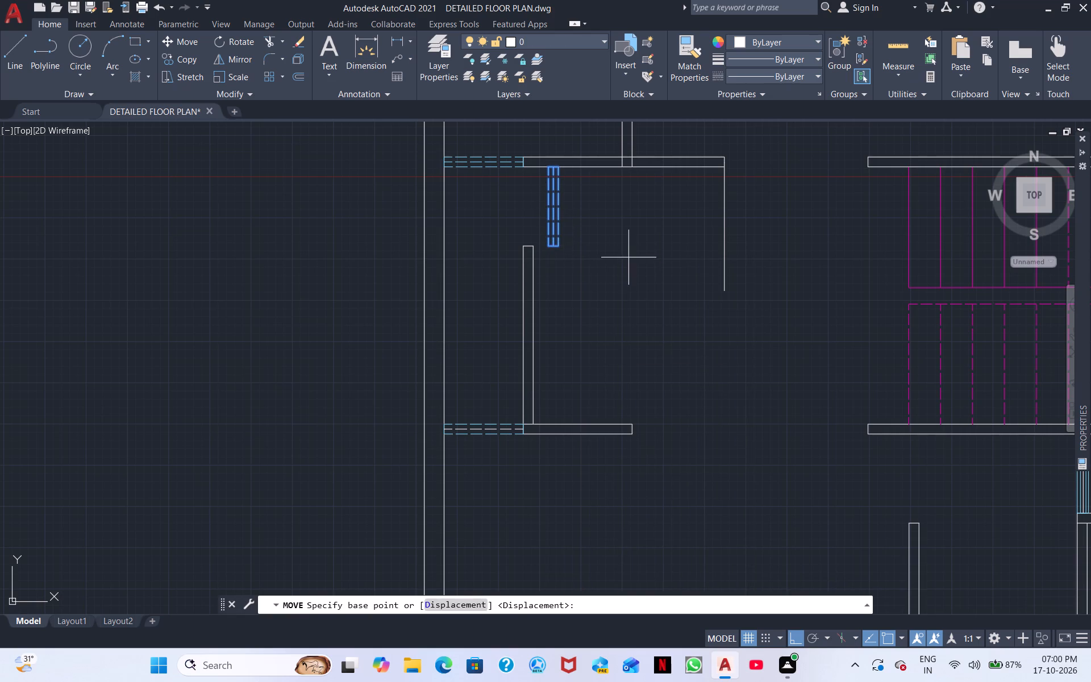
pyautogui.moveTo(628, 256); pyautogui.dragTo(636, 411, button='middle')
pyautogui.scroll(3, 542, 303)
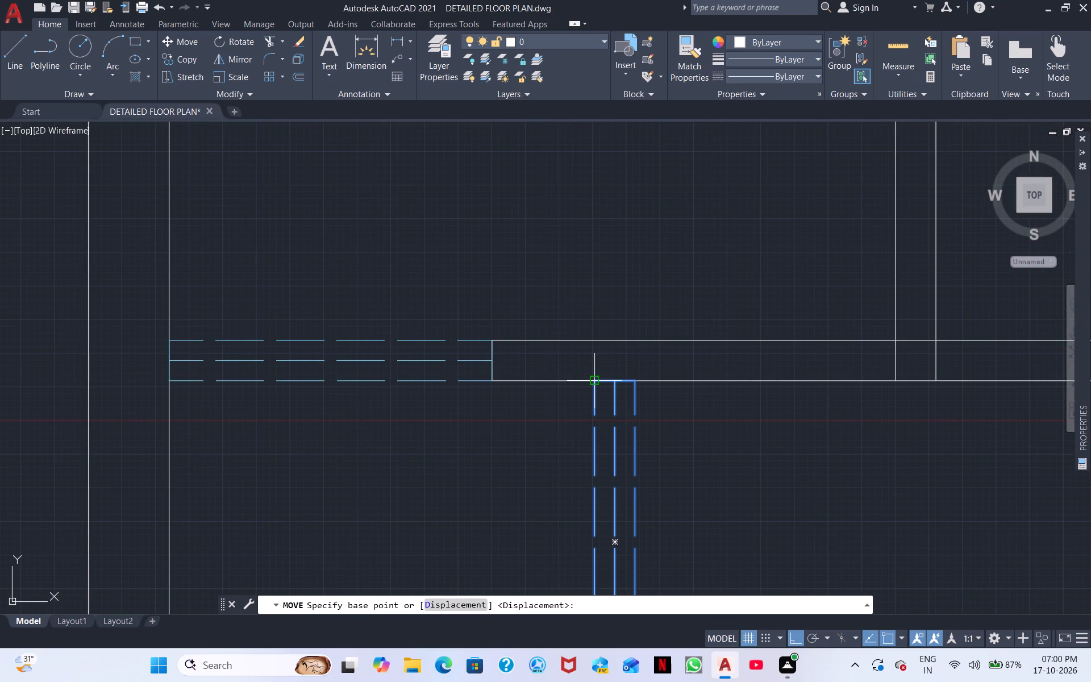
pyautogui.click(596, 381)
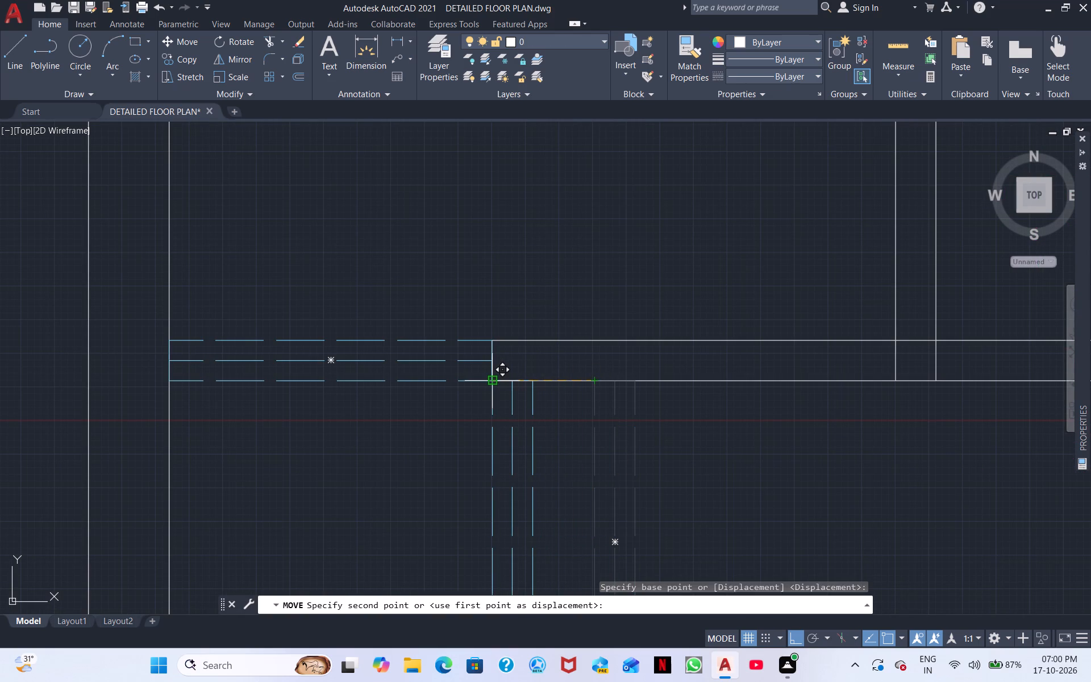
pyautogui.click(492, 379)
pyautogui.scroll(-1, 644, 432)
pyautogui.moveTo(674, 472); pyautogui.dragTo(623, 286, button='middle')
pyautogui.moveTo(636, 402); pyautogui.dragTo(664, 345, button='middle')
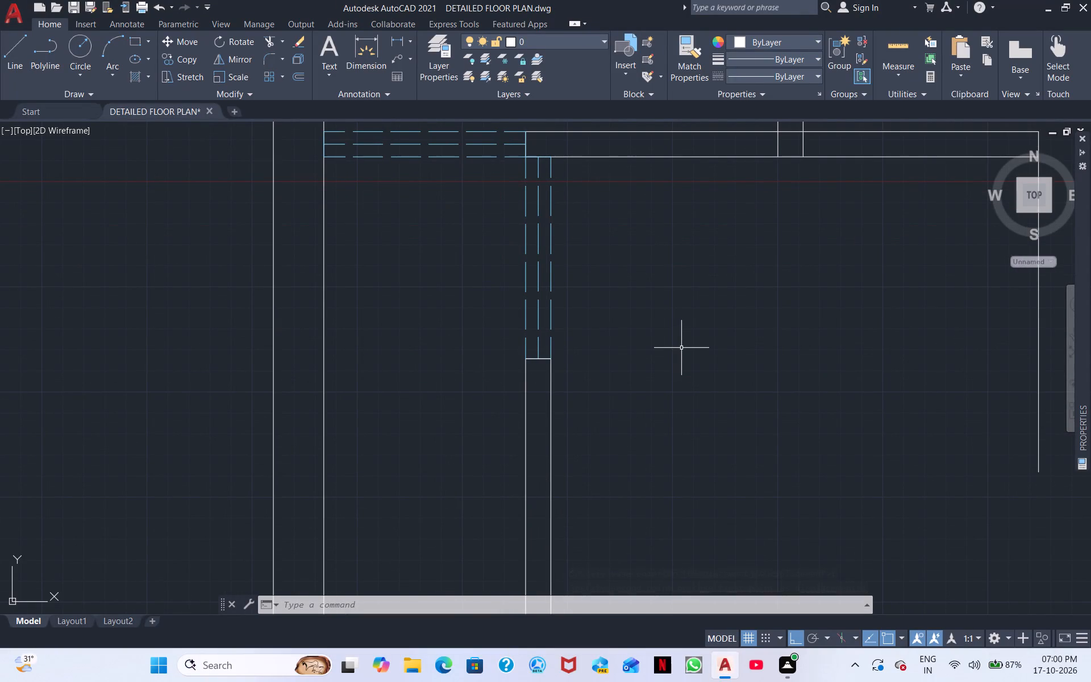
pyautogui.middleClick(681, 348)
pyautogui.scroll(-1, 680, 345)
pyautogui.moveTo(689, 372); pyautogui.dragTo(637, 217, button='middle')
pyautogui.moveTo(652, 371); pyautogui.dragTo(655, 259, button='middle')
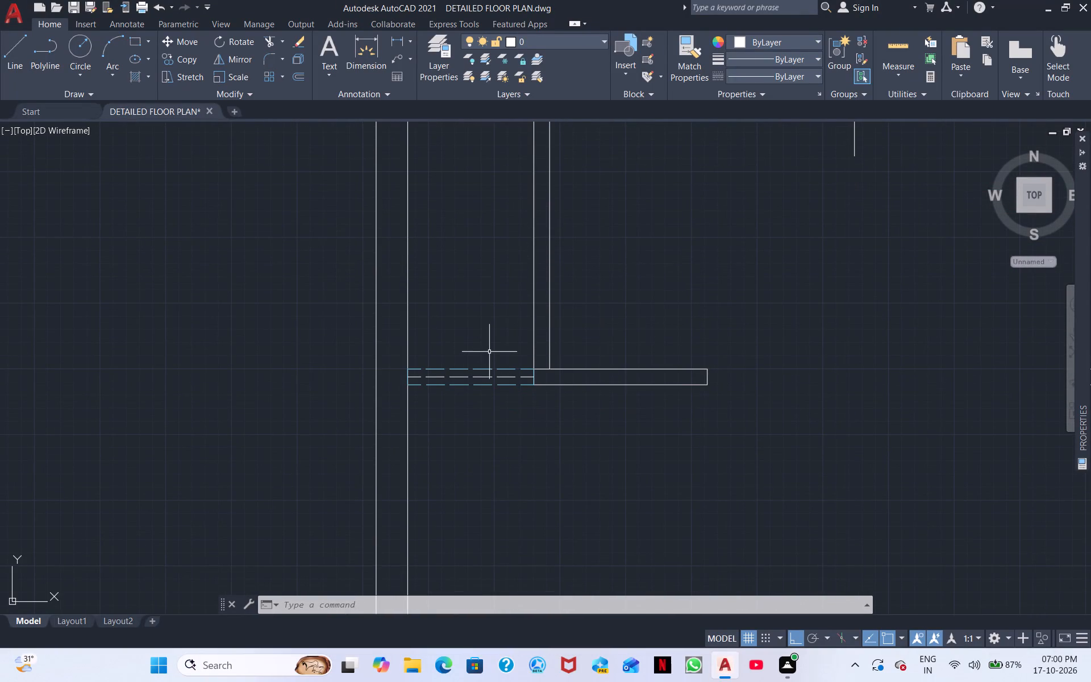
# Assign the horizontal dashed window symbol's outline and centre line, west of the short horizontal wall, to the DIMENSIONS layer.
pyautogui.click(470, 377)
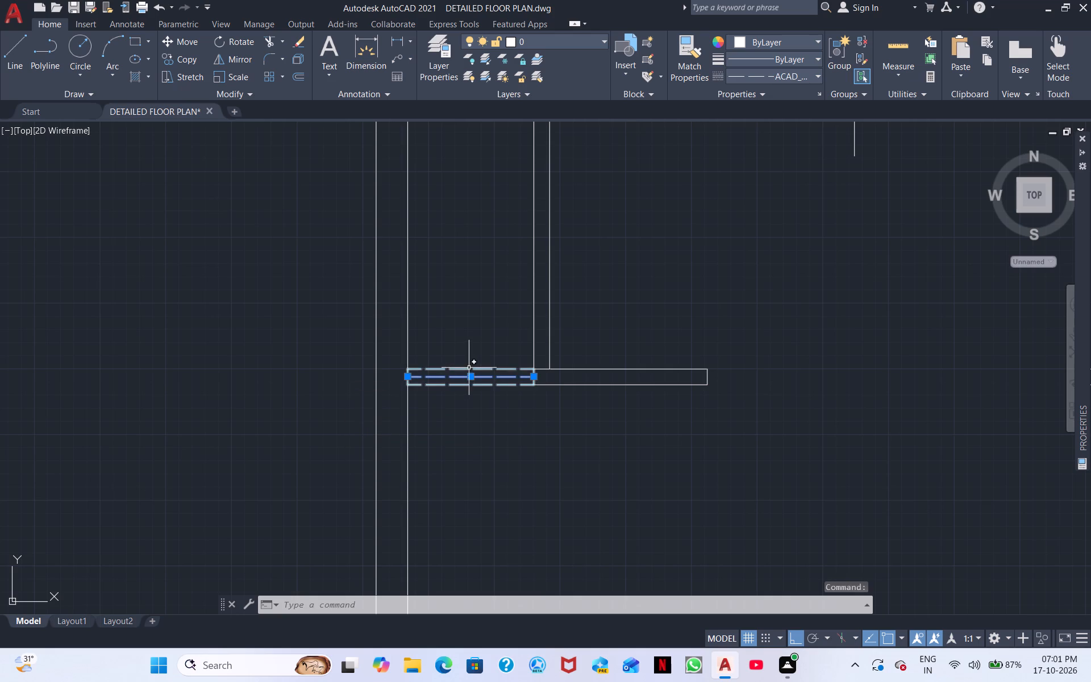
pyautogui.click(469, 368)
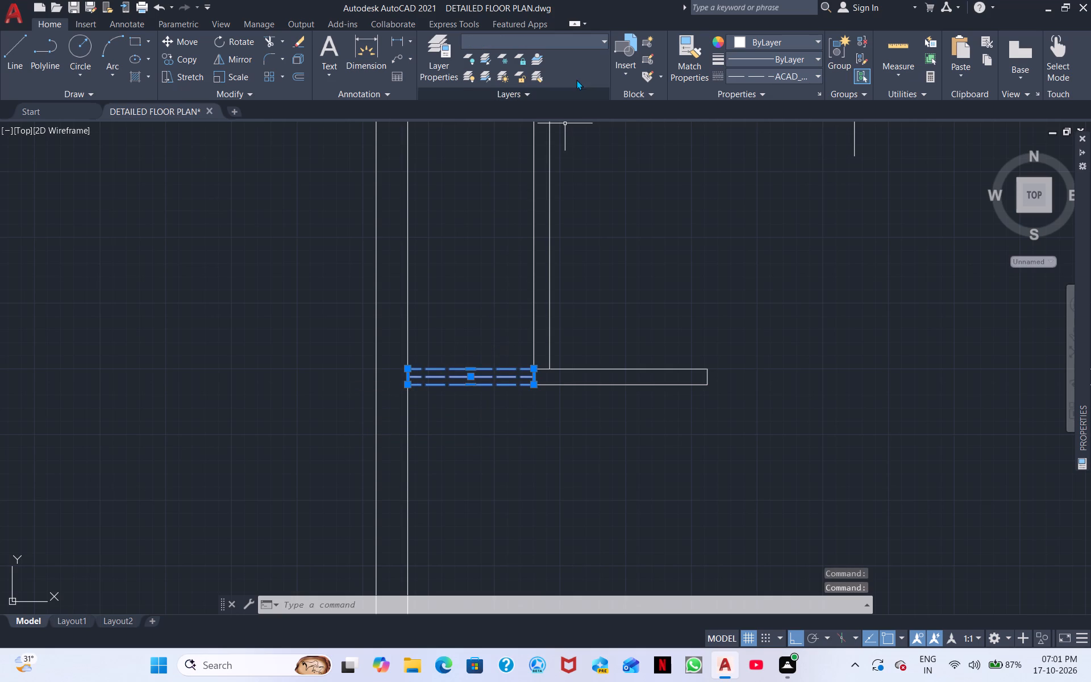
pyautogui.click(603, 39)
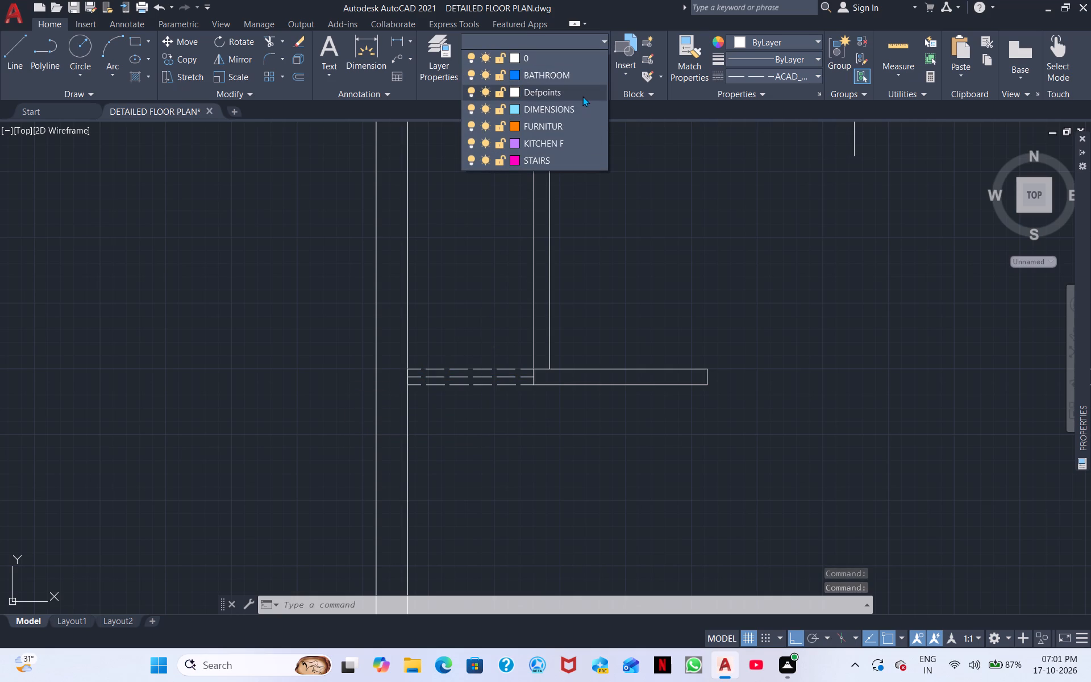
pyautogui.click(573, 115)
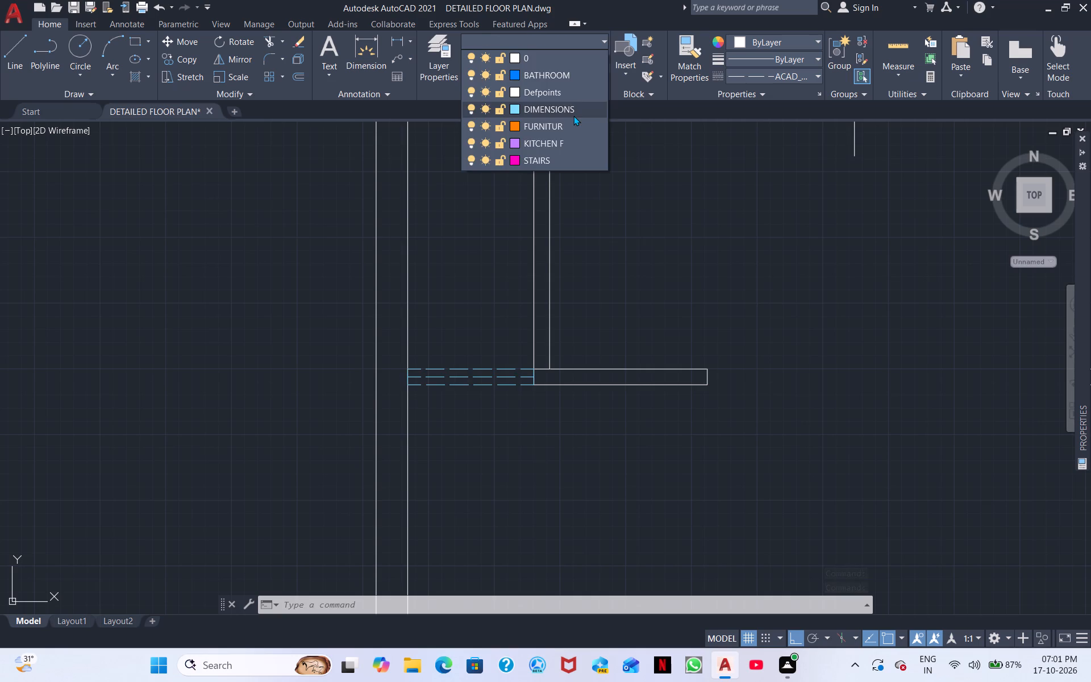
pyautogui.rightClick(659, 280)
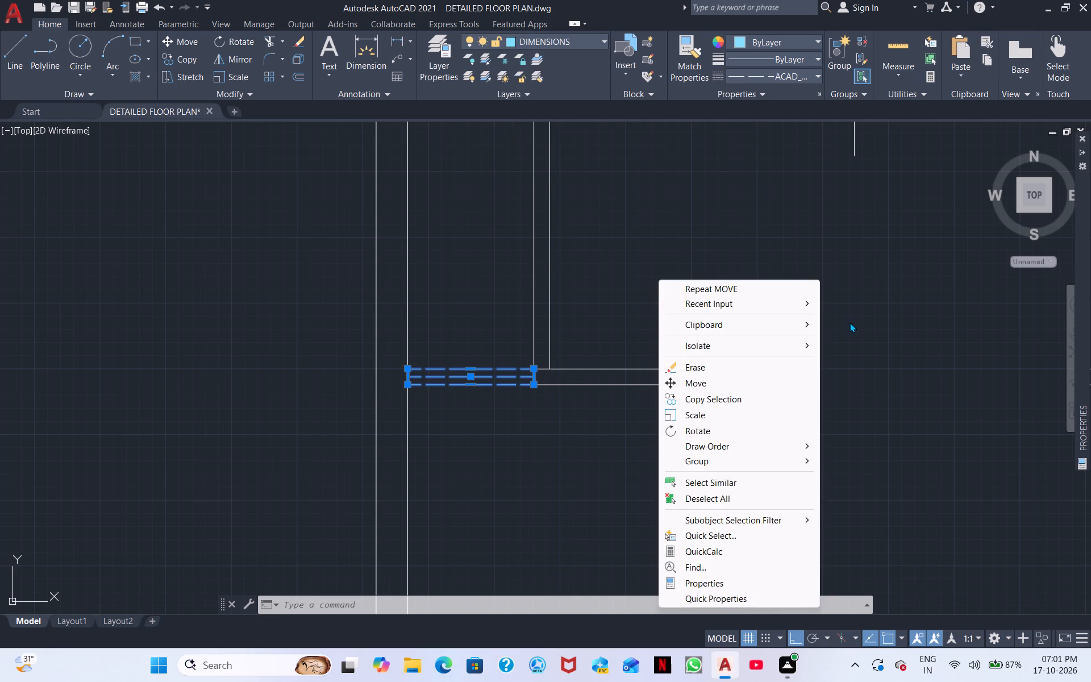
pyautogui.press('Escape')
pyautogui.press('Escape')
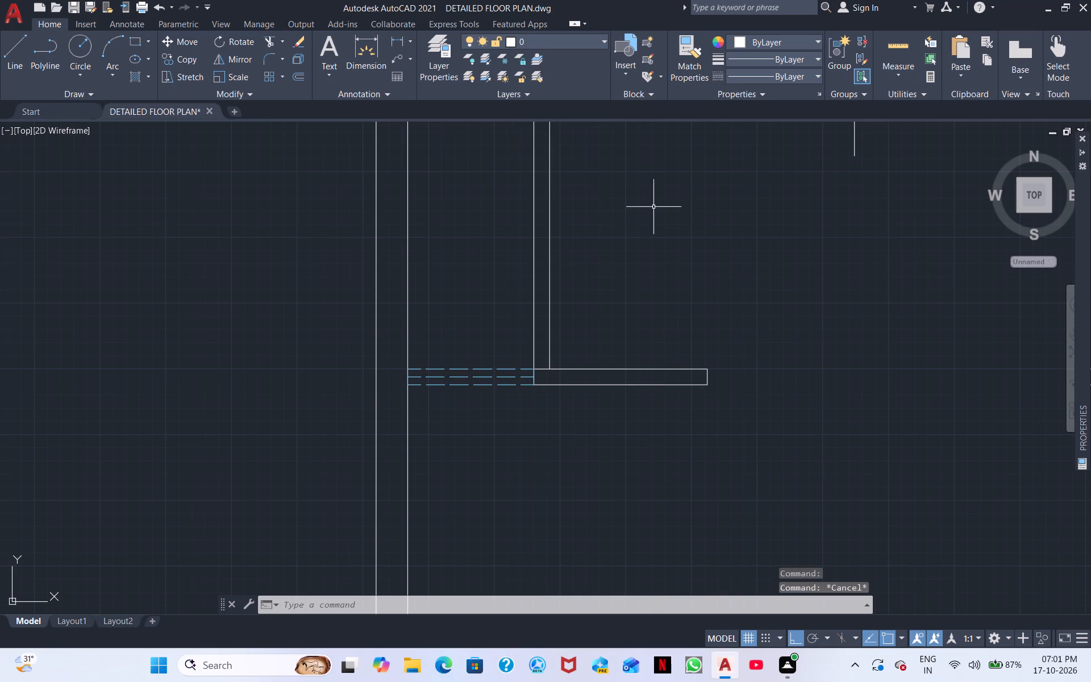
# Trim the short wall line crossing between the two north-south wall lines where they meet the horizontal wall, opening the corner.
pyautogui.click(267, 36)
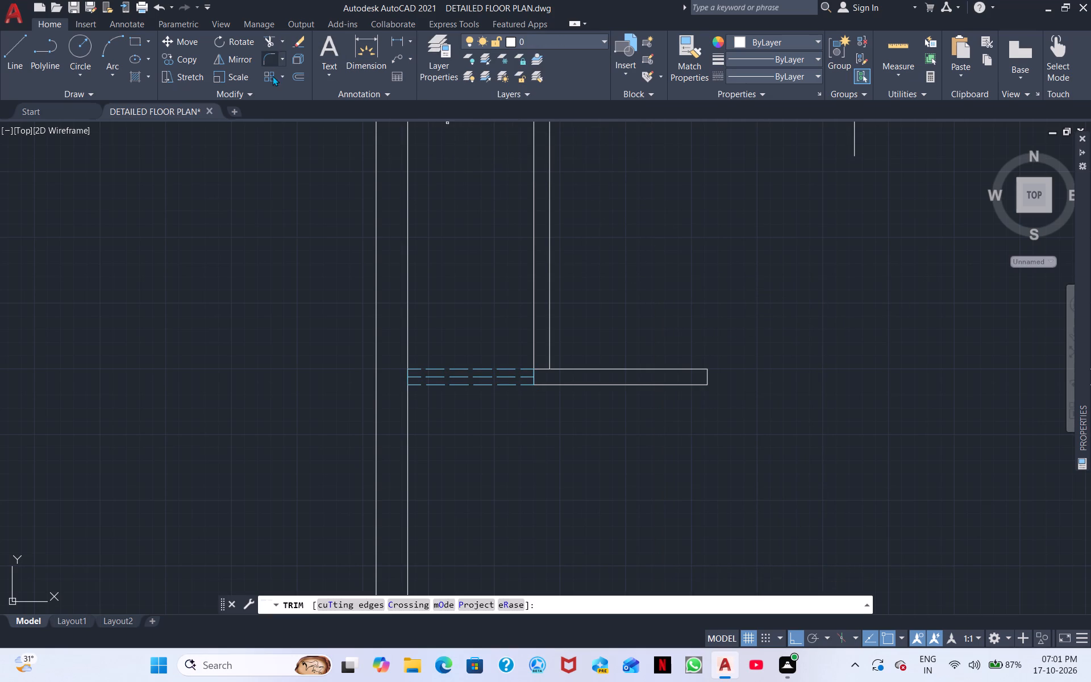
pyautogui.click(544, 368)
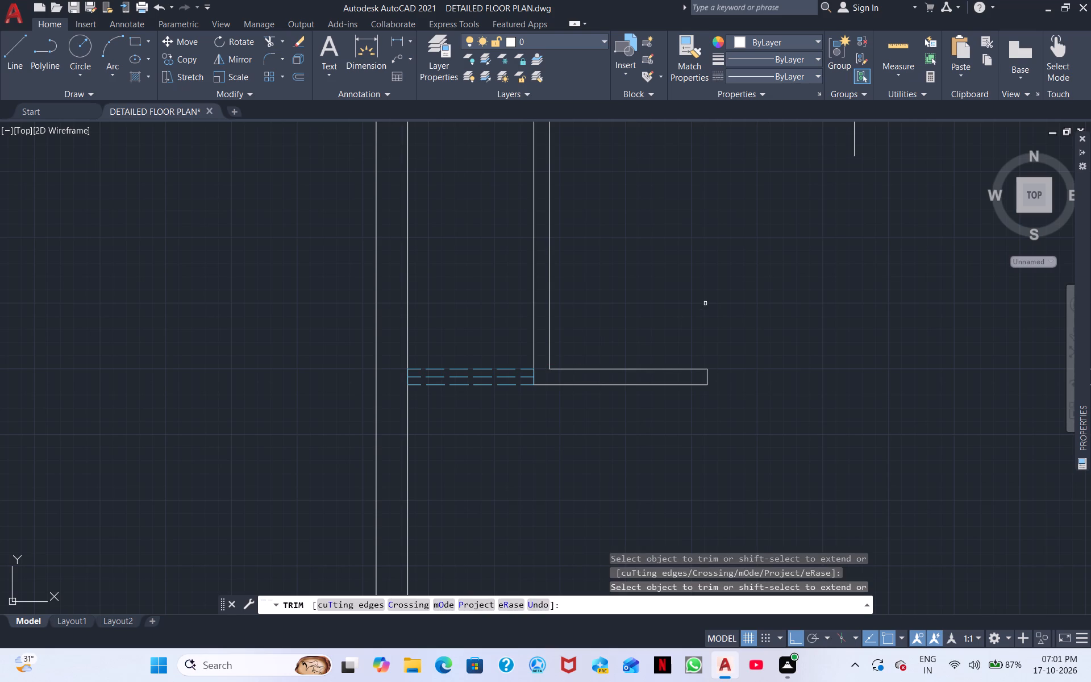
pyautogui.rightClick(705, 303)
pyautogui.click(781, 332)
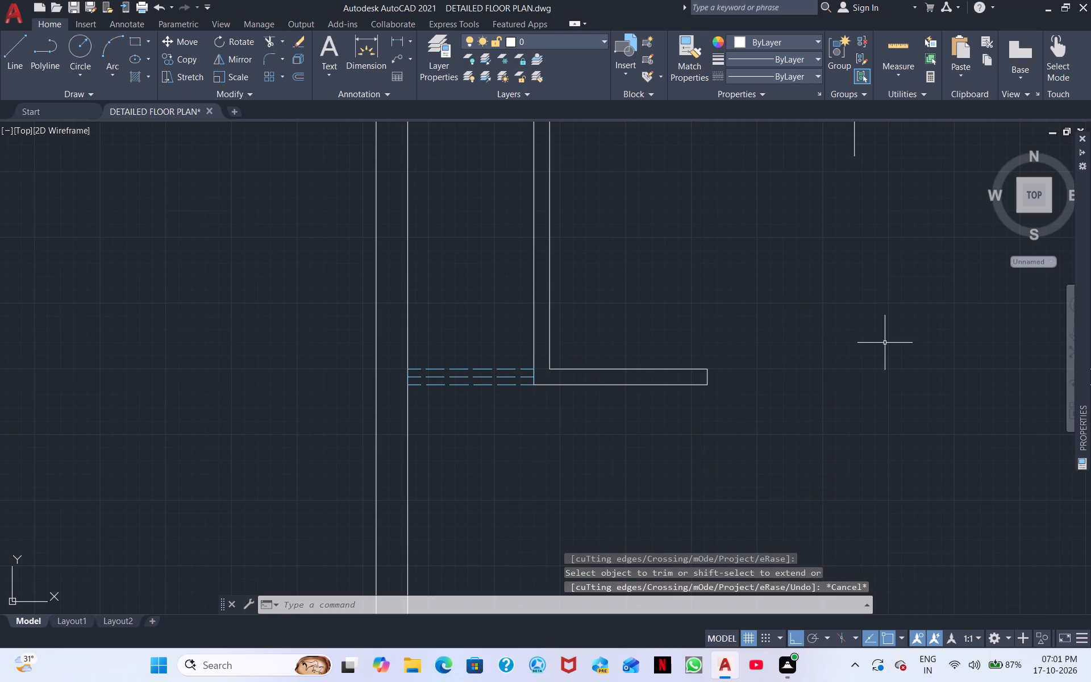
pyautogui.scroll(-1, 885, 343)
pyautogui.moveTo(853, 340); pyautogui.dragTo(662, 445, button='middle')
pyautogui.scroll(-1, 659, 433)
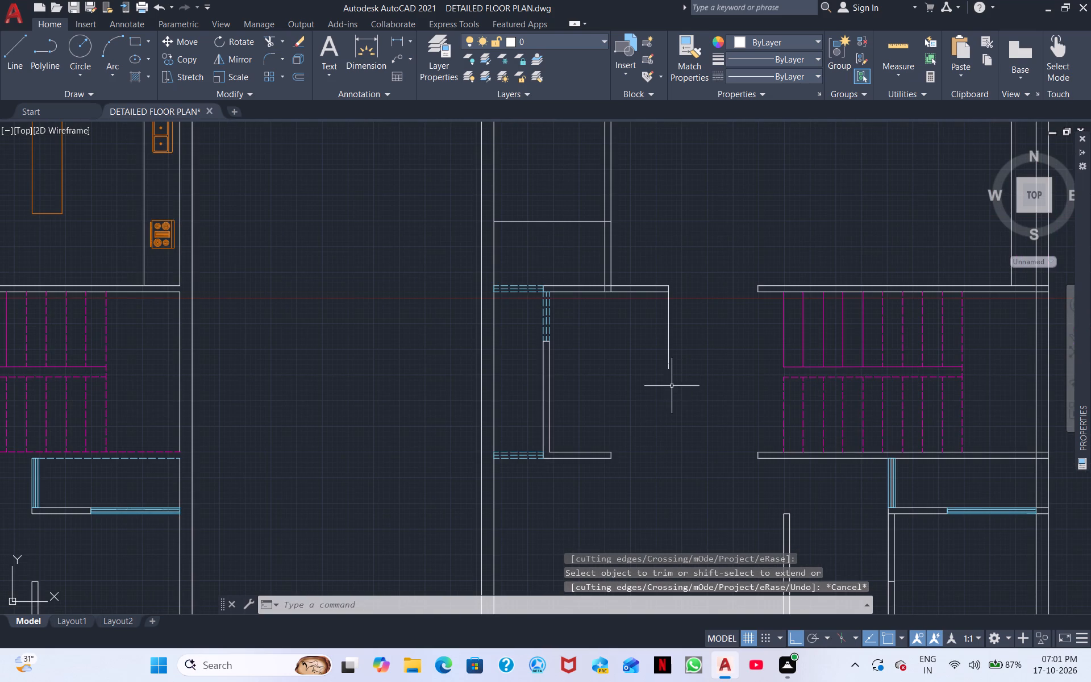
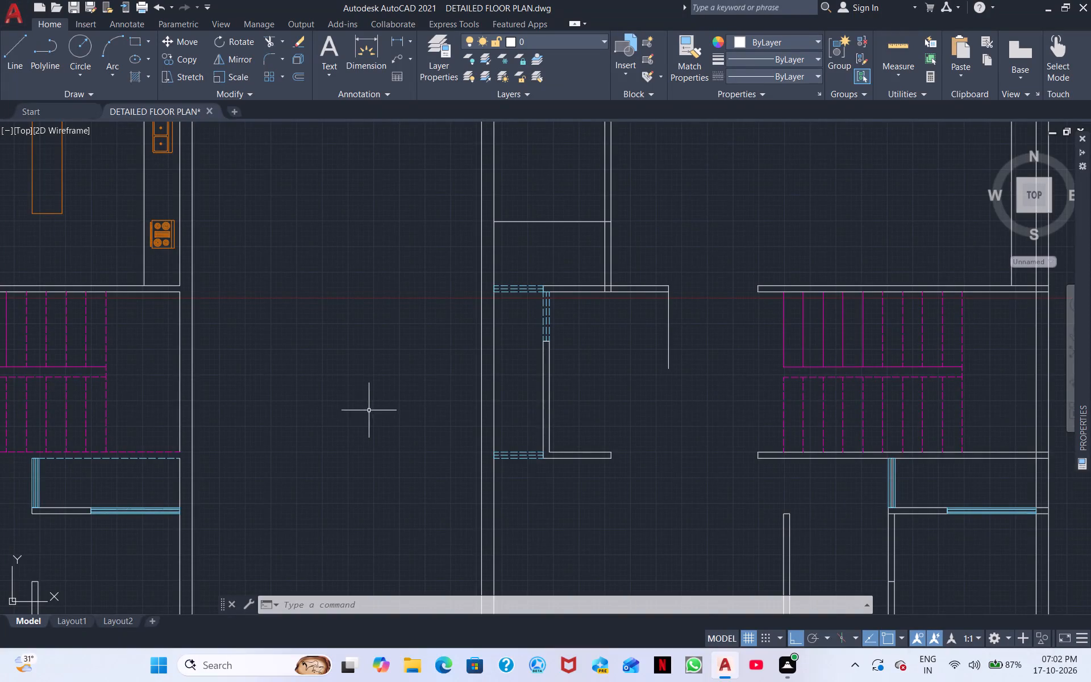
# Erase the north-south line and the short end line at the horizontal wall's east end, opposite the staircase.
pyautogui.scroll(1, 620, 404)
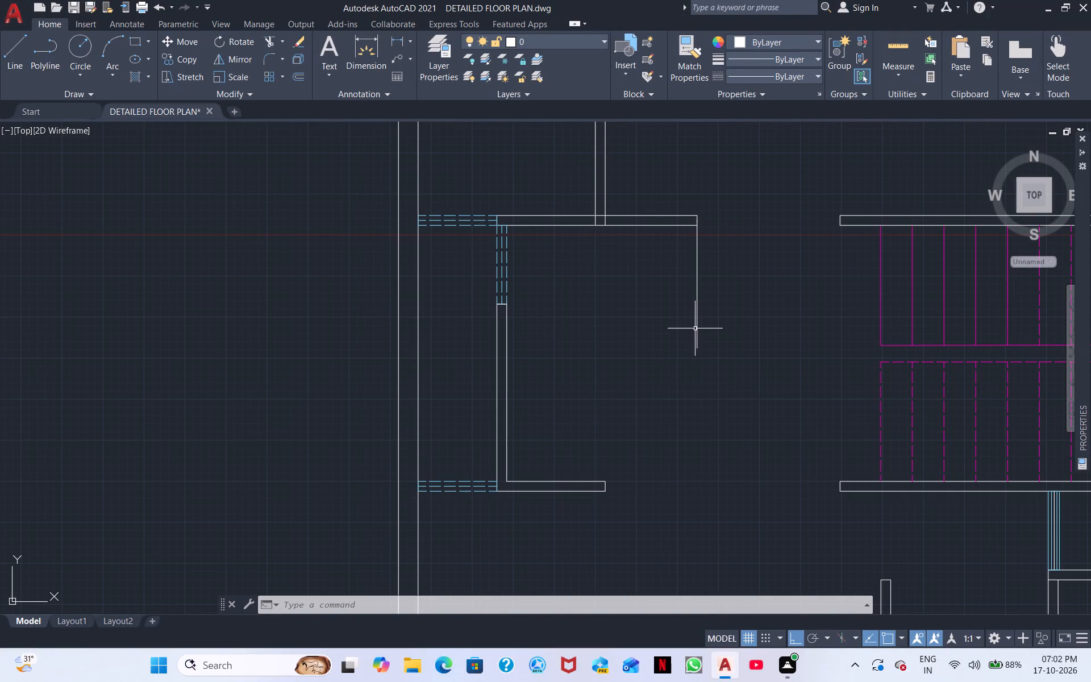
pyautogui.click(695, 328)
pyautogui.click(686, 275)
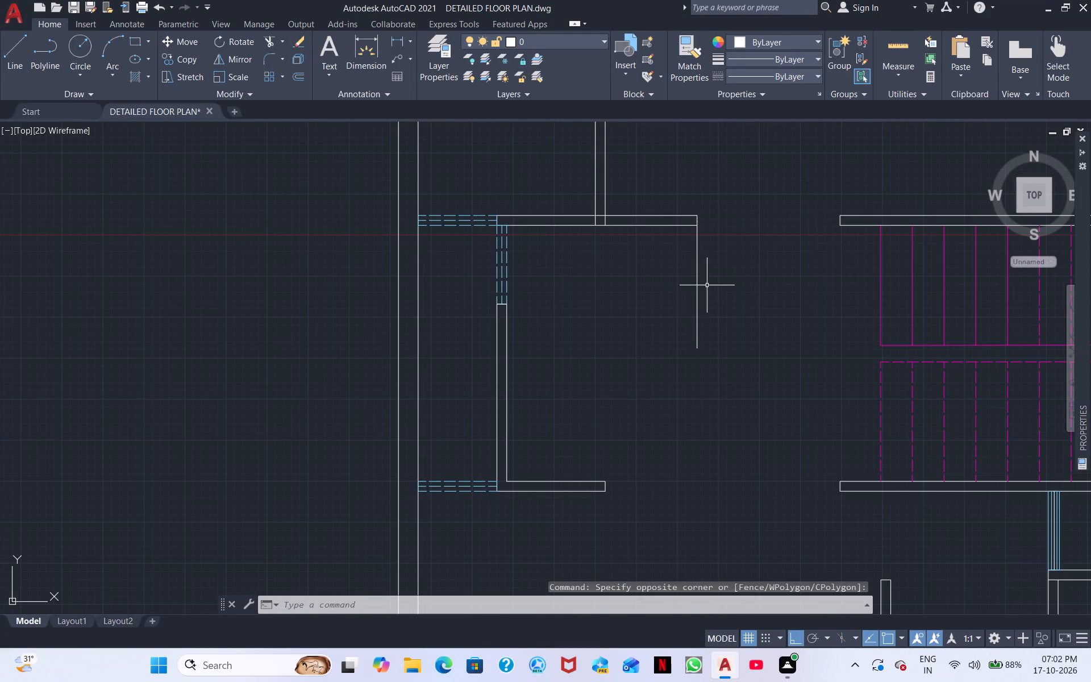
pyautogui.moveTo(729, 291); pyautogui.dragTo(709, 293)
pyautogui.click(677, 284)
pyautogui.rightClick(667, 288)
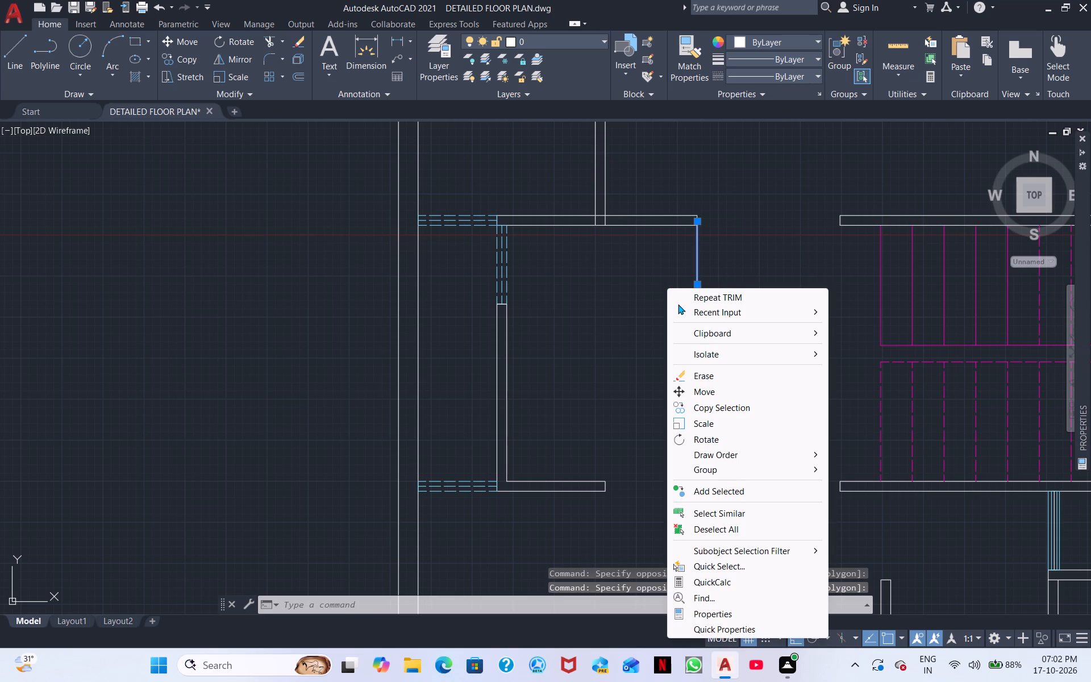
pyautogui.click(705, 376)
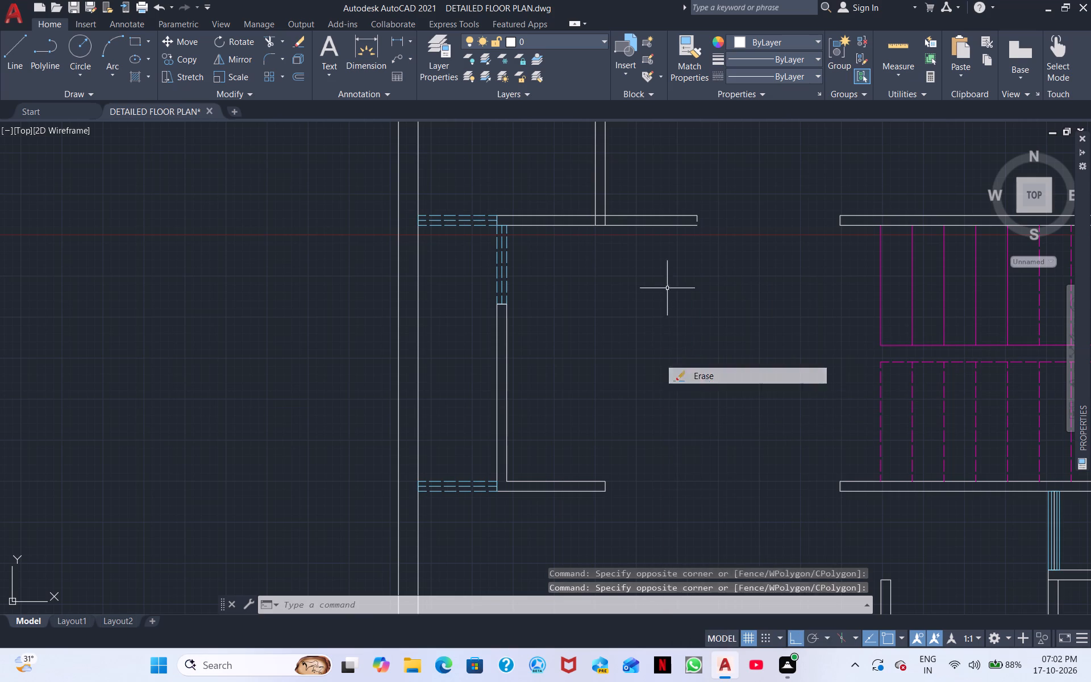
pyautogui.scroll(3, 715, 221)
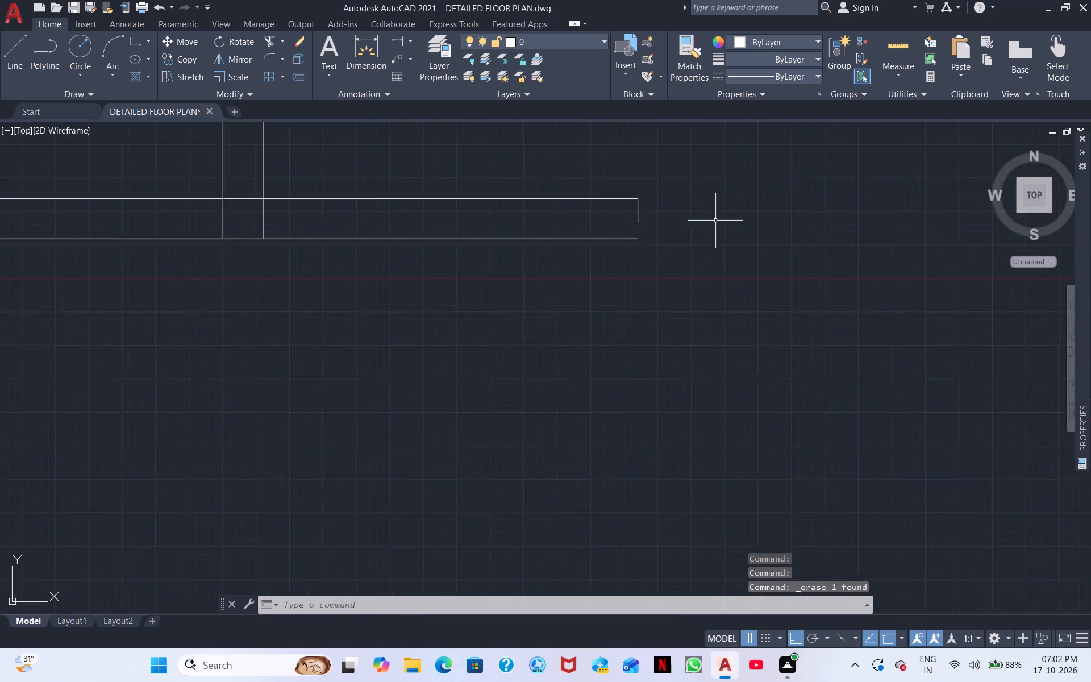
pyautogui.scroll(1, 715, 221)
pyautogui.click(591, 208)
pyautogui.rightClick(743, 236)
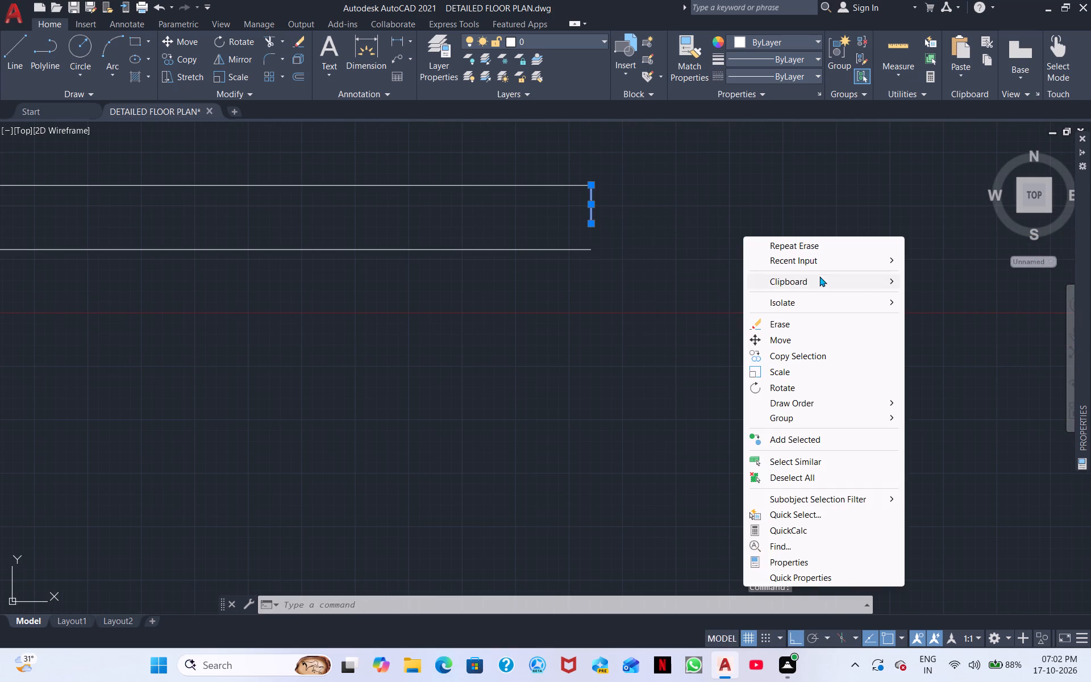
pyautogui.click(810, 322)
# Draw a line from the horizontal wall's northeast corner straight south to align with the lower edge of the short southern wall.
pyautogui.click(26, 45)
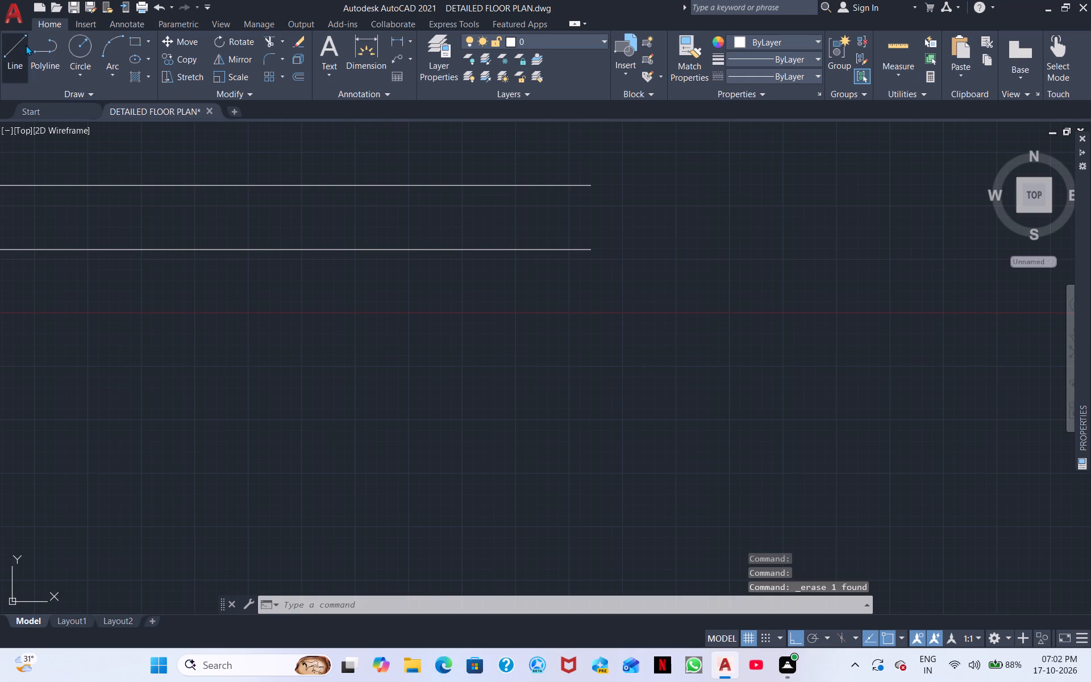
pyautogui.click(590, 180)
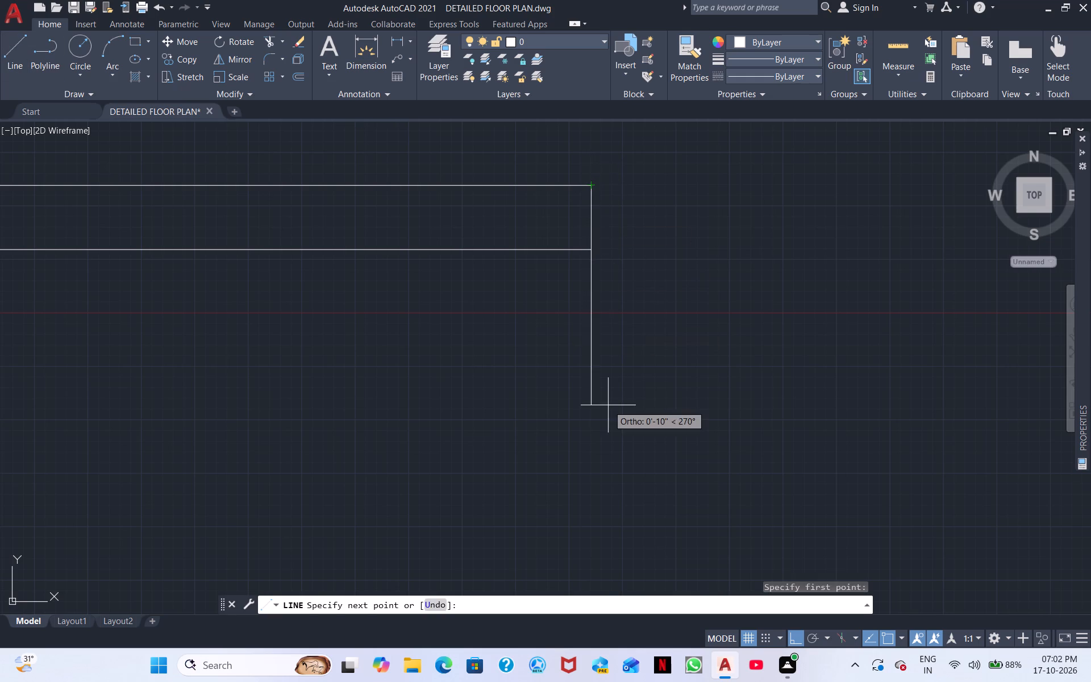
pyautogui.moveTo(609, 405); pyautogui.dragTo(667, 52, button='middle')
pyautogui.scroll(-2, 668, 92)
pyautogui.moveTo(669, 471); pyautogui.dragTo(748, 219, button='middle')
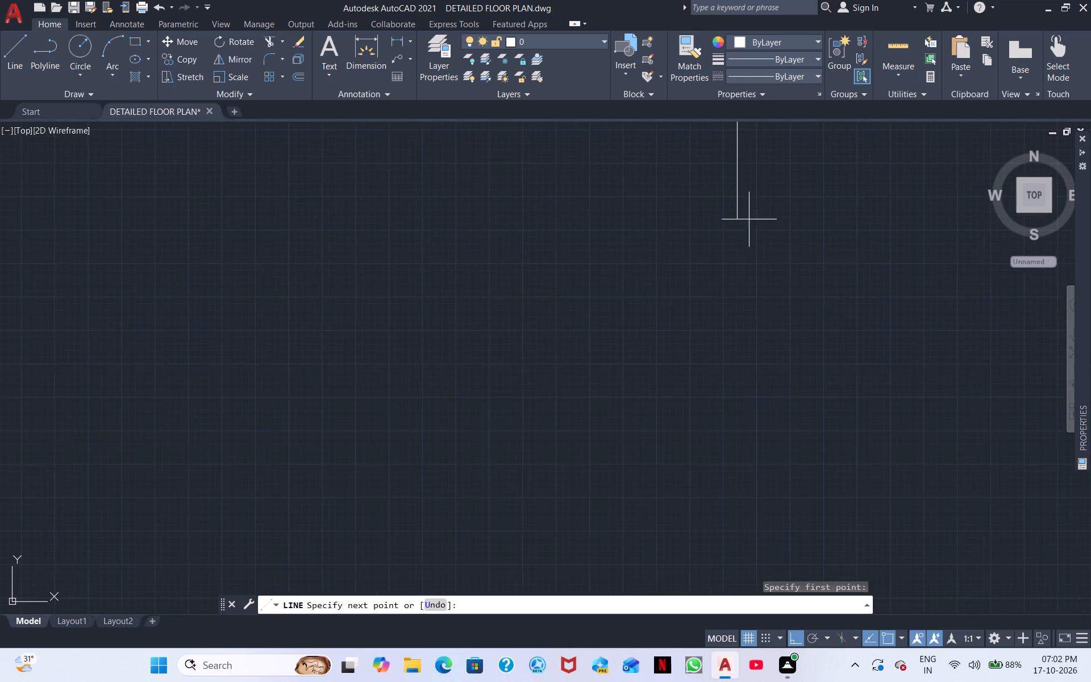
pyautogui.scroll(-2, 738, 365)
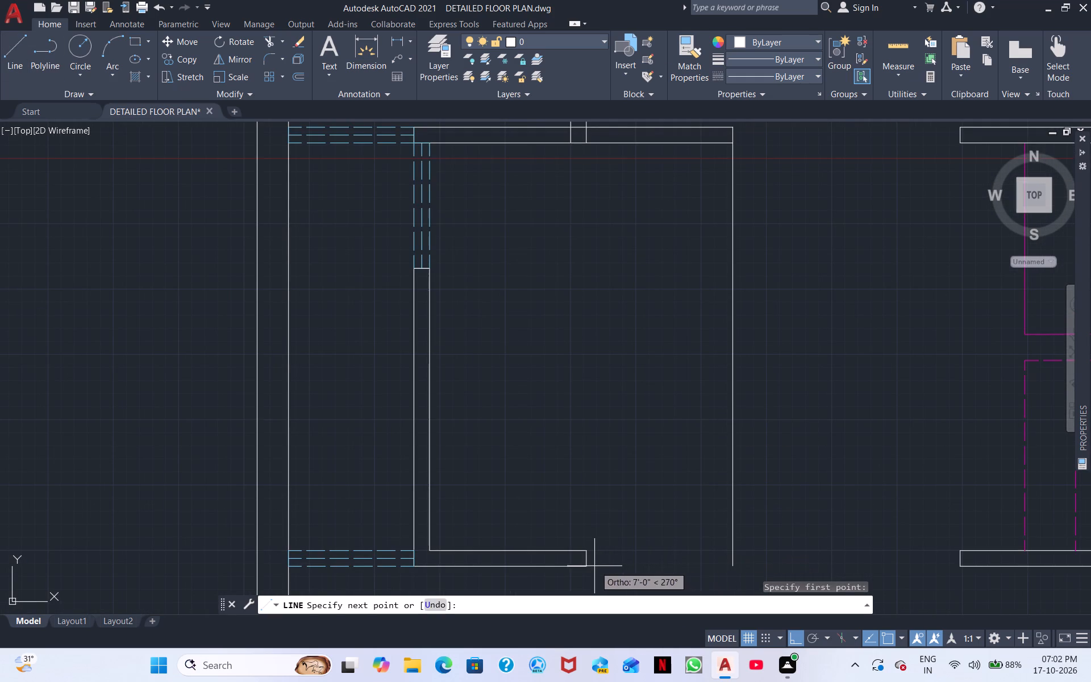
pyautogui.click(735, 565)
pyautogui.rightClick(810, 540)
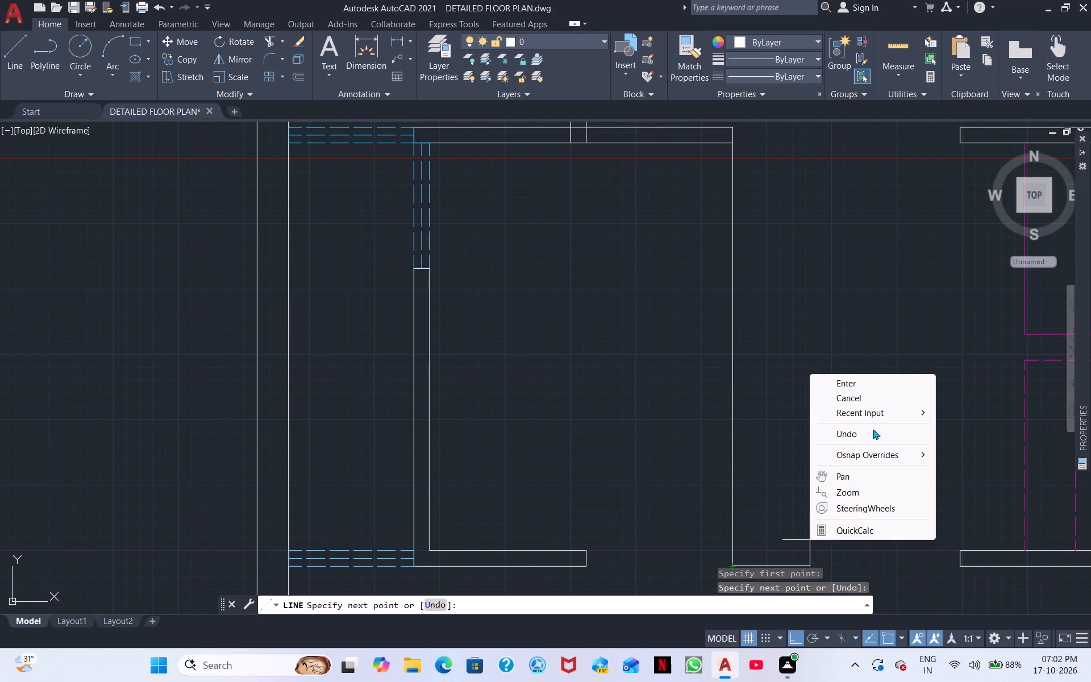
pyautogui.click(861, 384)
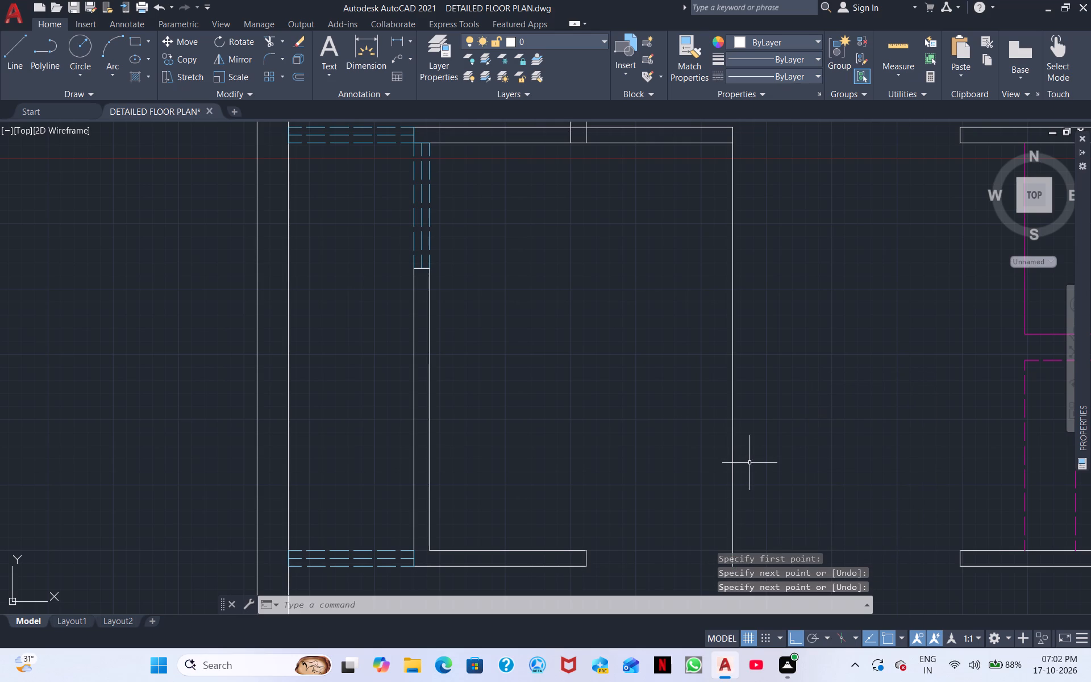
# Offset the new north-south line 3" to the east to give the wall its thickness.
pyautogui.write('O')
pyautogui.press('space')
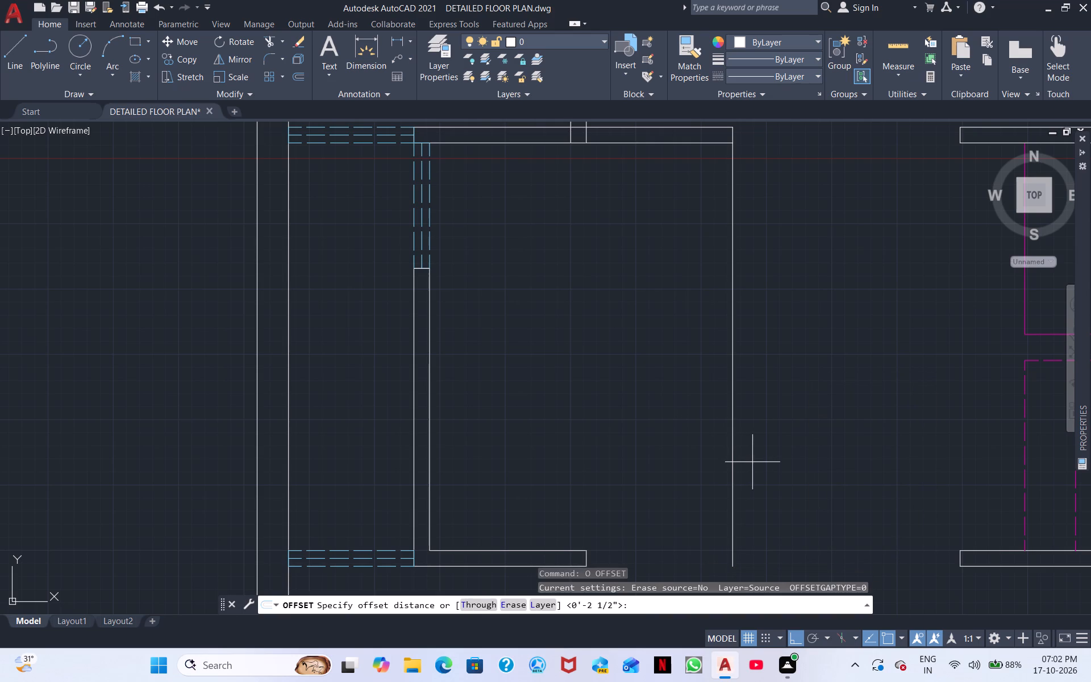
pyautogui.write('3"')
pyautogui.press('Return')
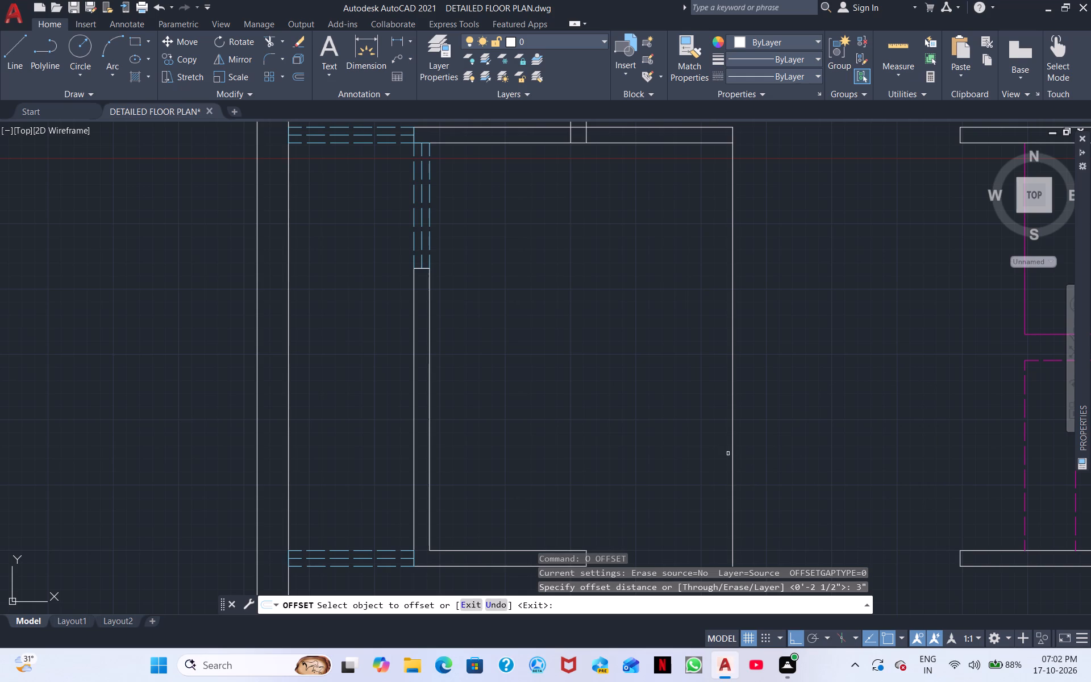
pyautogui.scroll(-1, 751, 438)
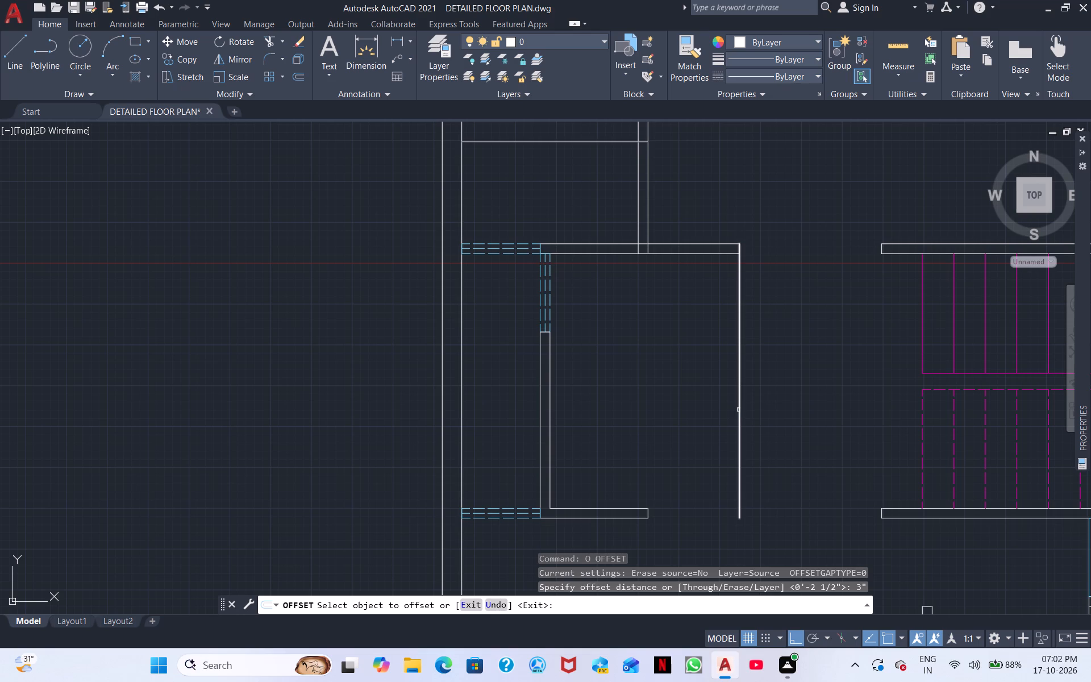
pyautogui.click(739, 409)
pyautogui.click(751, 407)
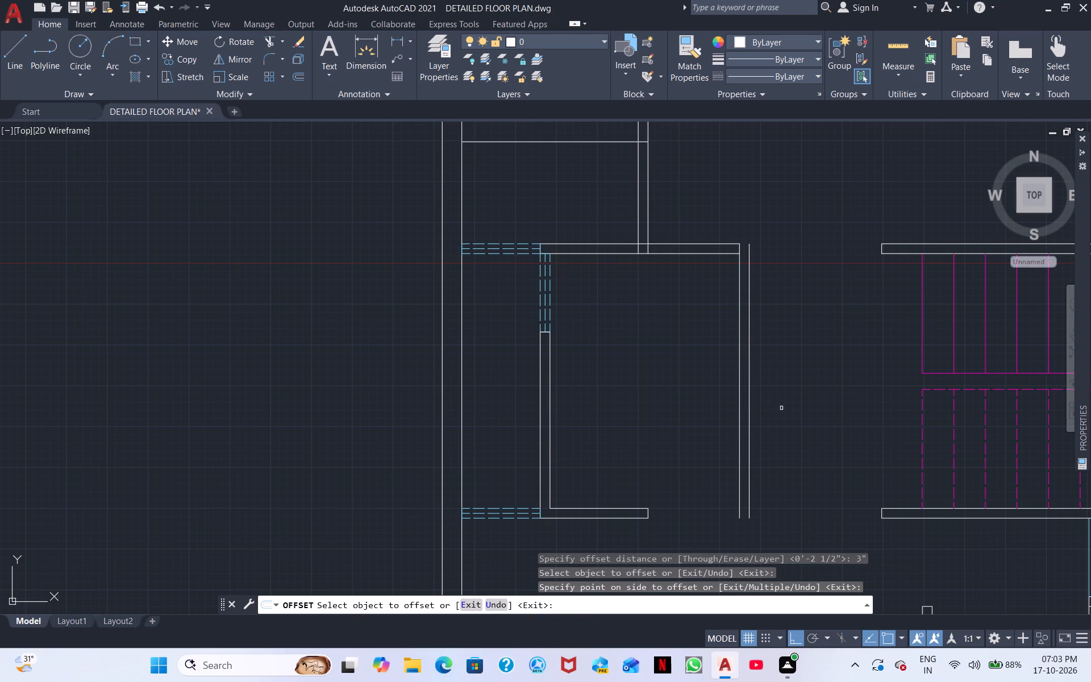
pyautogui.rightClick(784, 407)
pyautogui.click(810, 419)
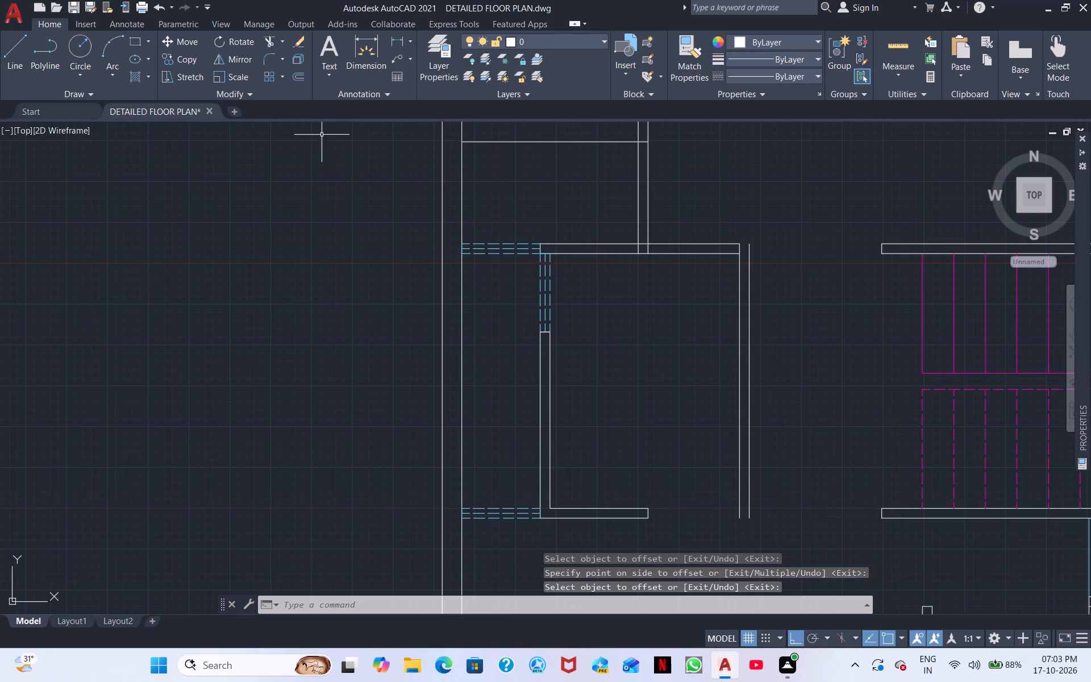
# Measure the clear width between the room's west wall and the new east wall with a linear dimension.
pyautogui.click(398, 32)
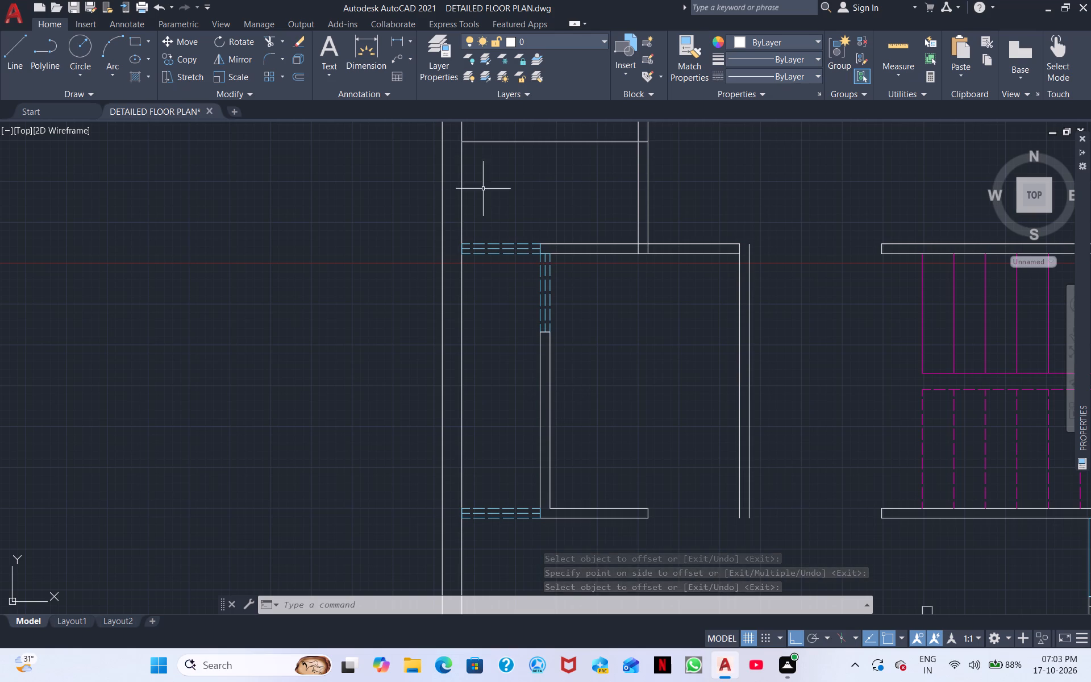
pyautogui.click(397, 40)
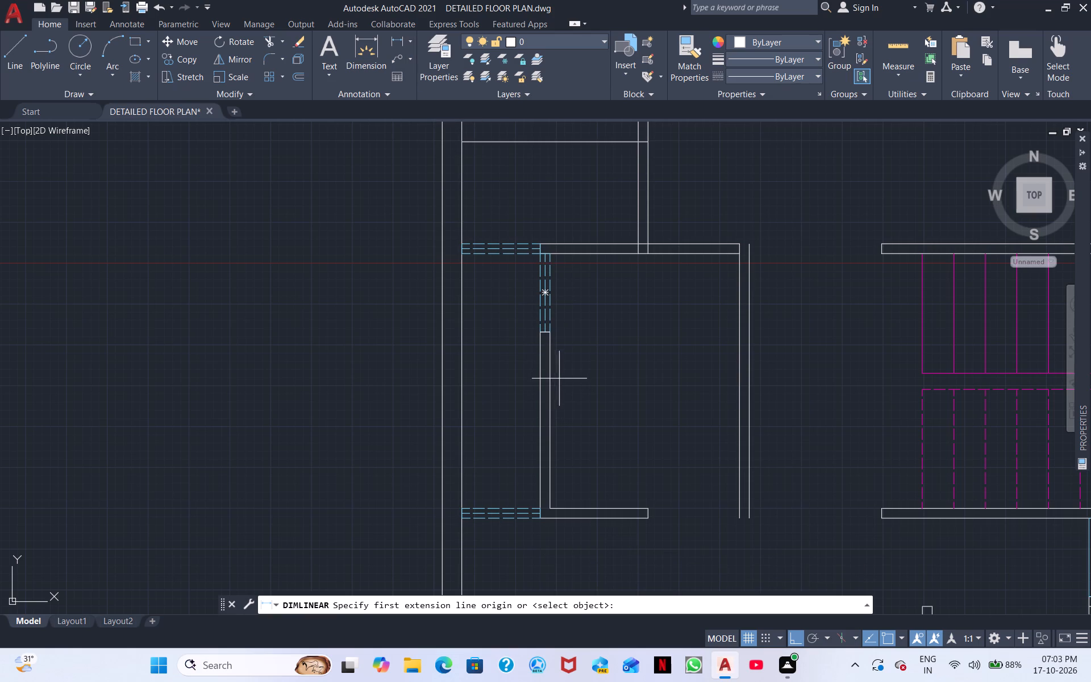
pyautogui.click(551, 382)
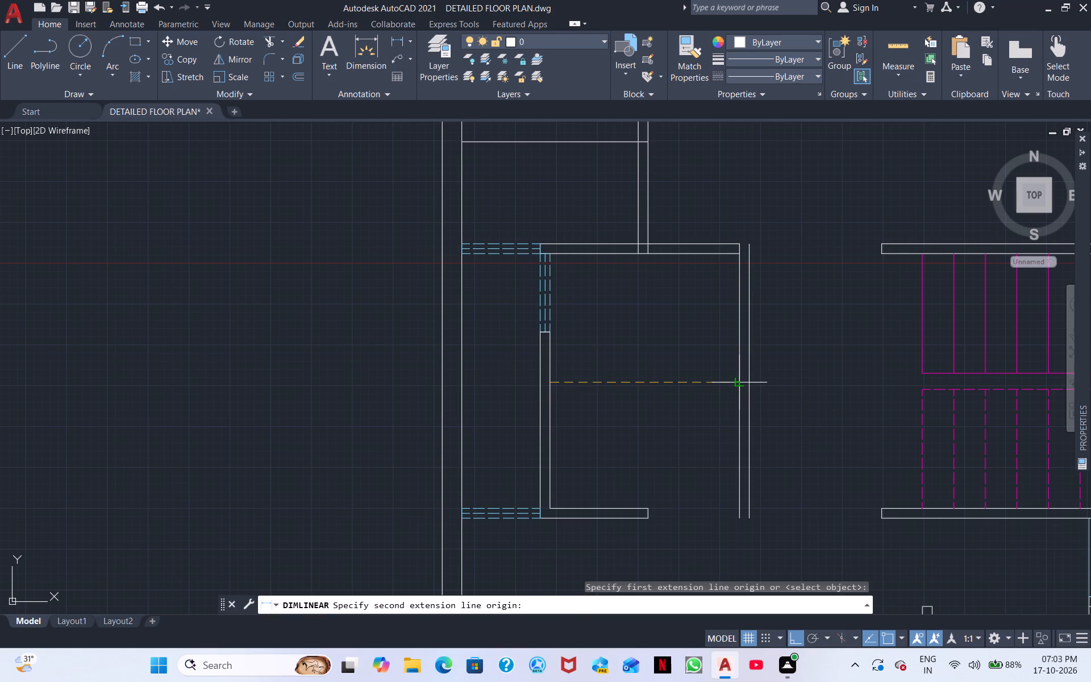
pyautogui.click(739, 385)
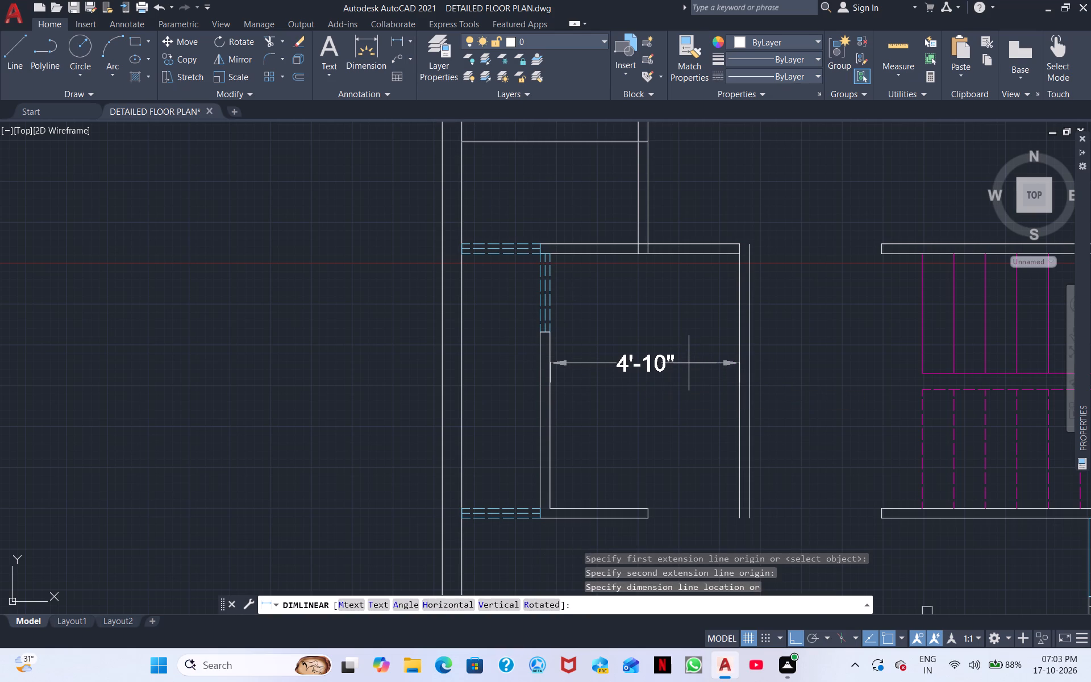
pyautogui.rightClick(689, 363)
pyautogui.click(726, 384)
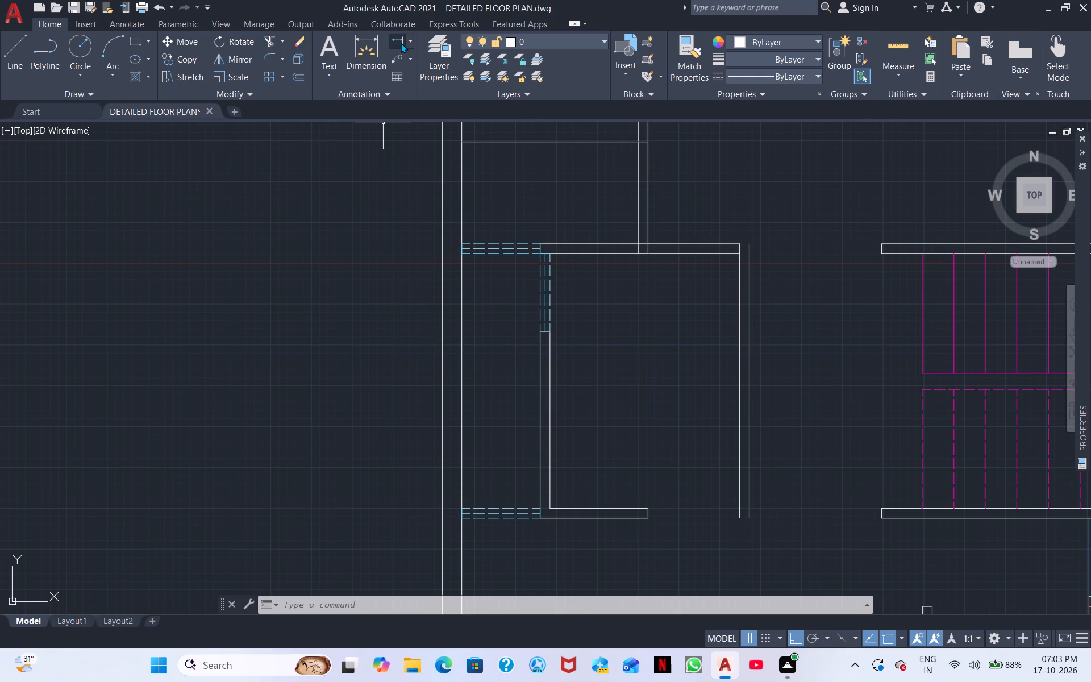
# Draw a short line closing the north end between the two new wall lines.
pyautogui.click(14, 56)
pyautogui.scroll(2, 773, 280)
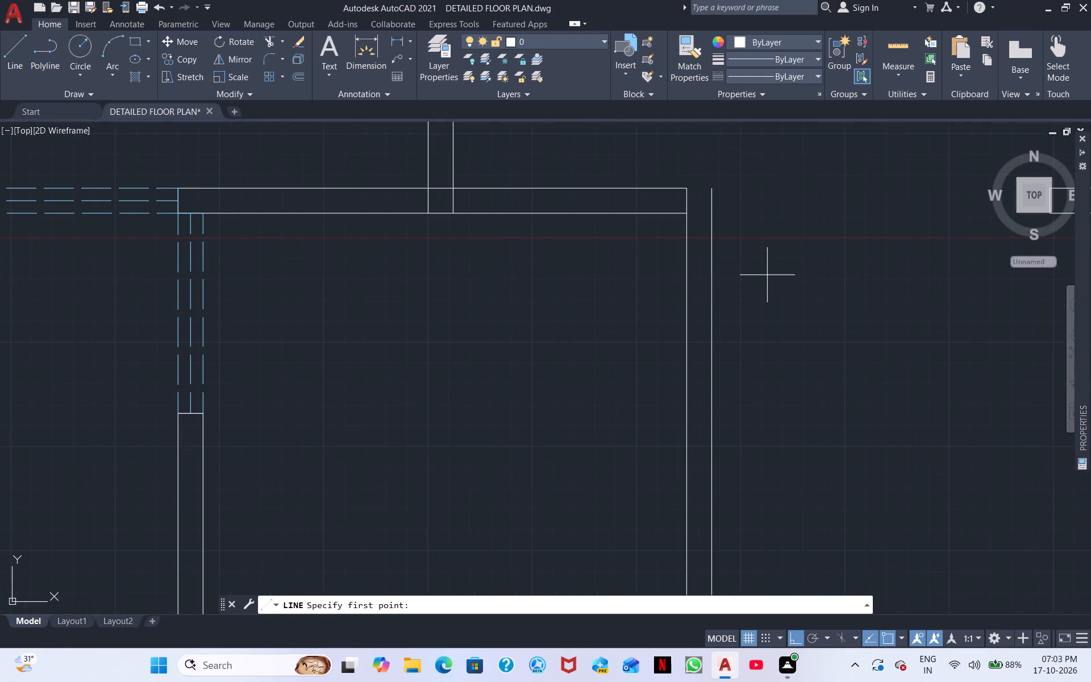
pyautogui.click(686, 186)
pyautogui.click(713, 184)
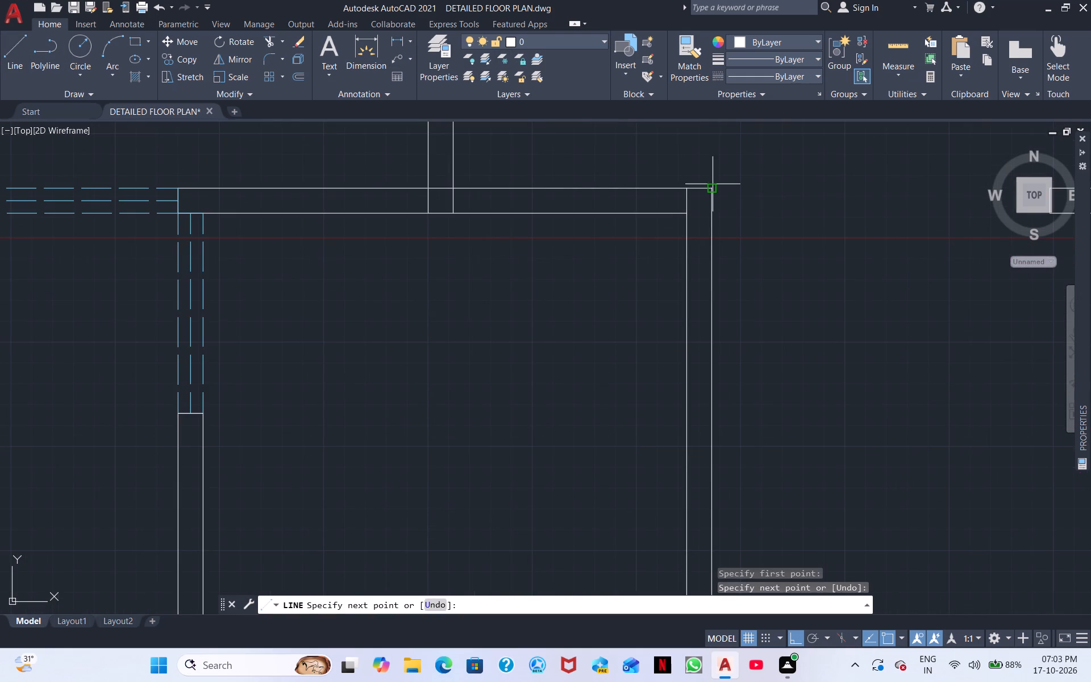
pyautogui.rightClick(778, 219)
pyautogui.click(840, 243)
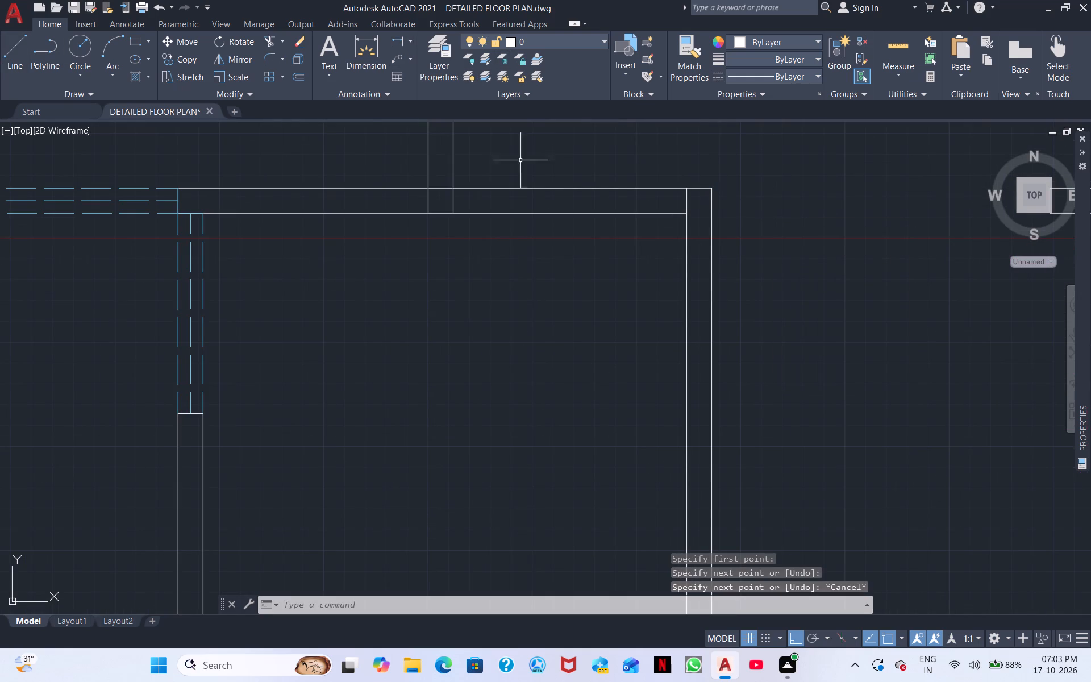
# Trim the inner wall line crossing the northeast corner so the horizontal and north-south walls join.
pyautogui.click(265, 39)
pyautogui.click(688, 201)
pyautogui.scroll(-2, 574, 310)
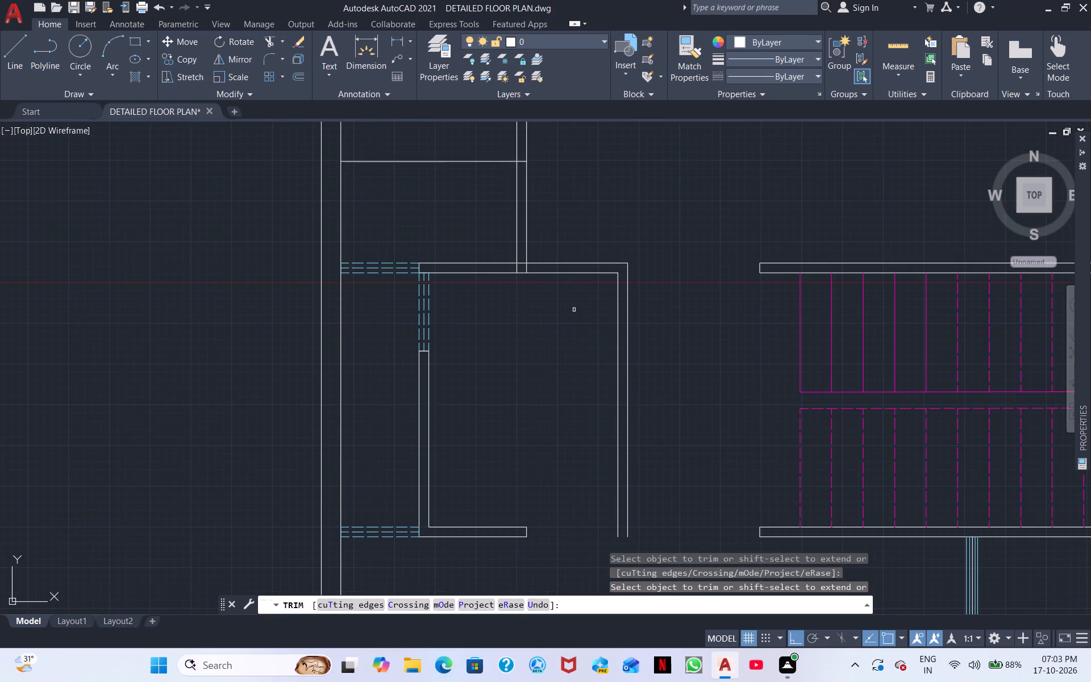
# Trim the north-south wall between the room's cross line and the horizontal wall below, and remove the cross line.
pyautogui.scroll(-2, 574, 310)
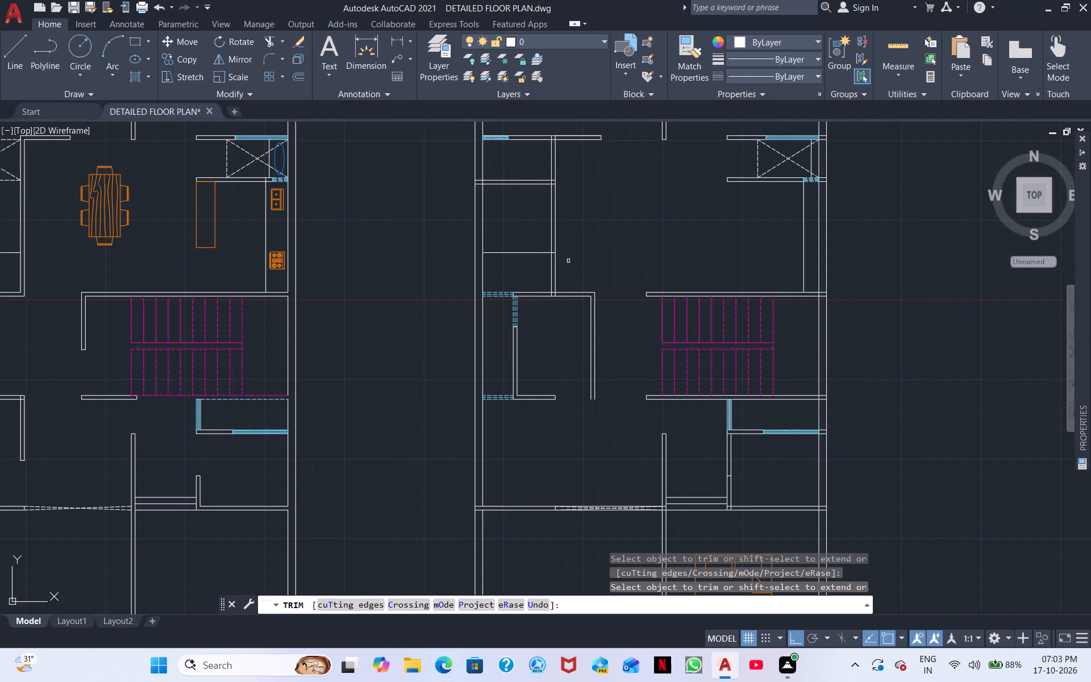
pyautogui.scroll(-1, 568, 242)
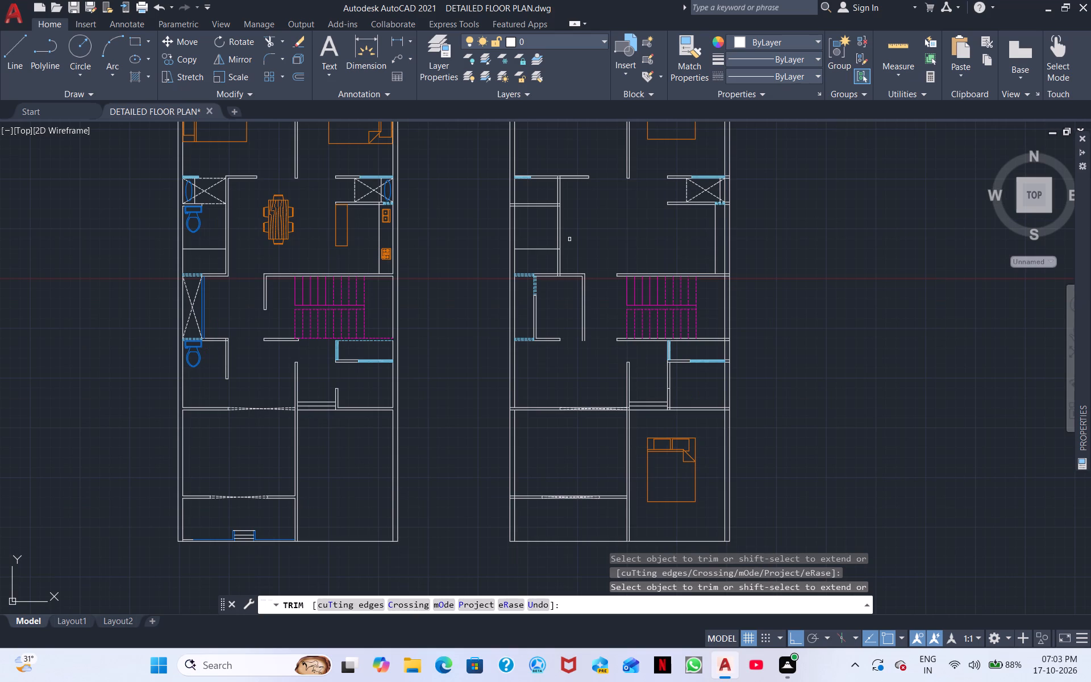
pyautogui.moveTo(563, 263); pyautogui.dragTo(548, 261)
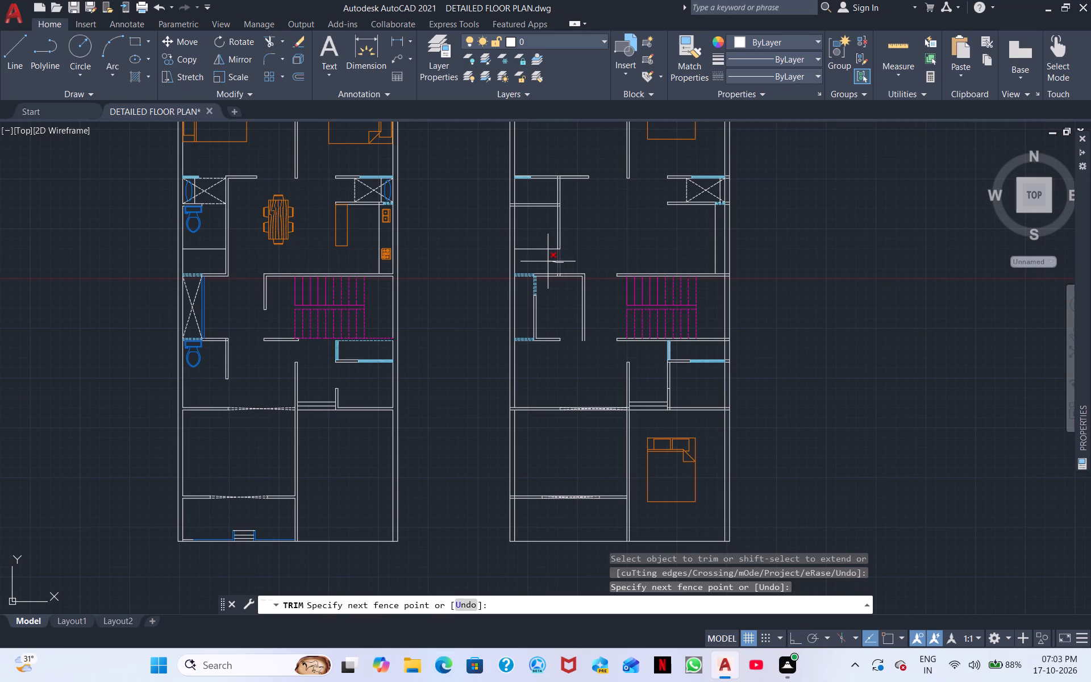
pyautogui.moveTo(548, 261); pyautogui.dragTo(533, 262)
pyautogui.click(533, 262)
pyautogui.click(535, 238)
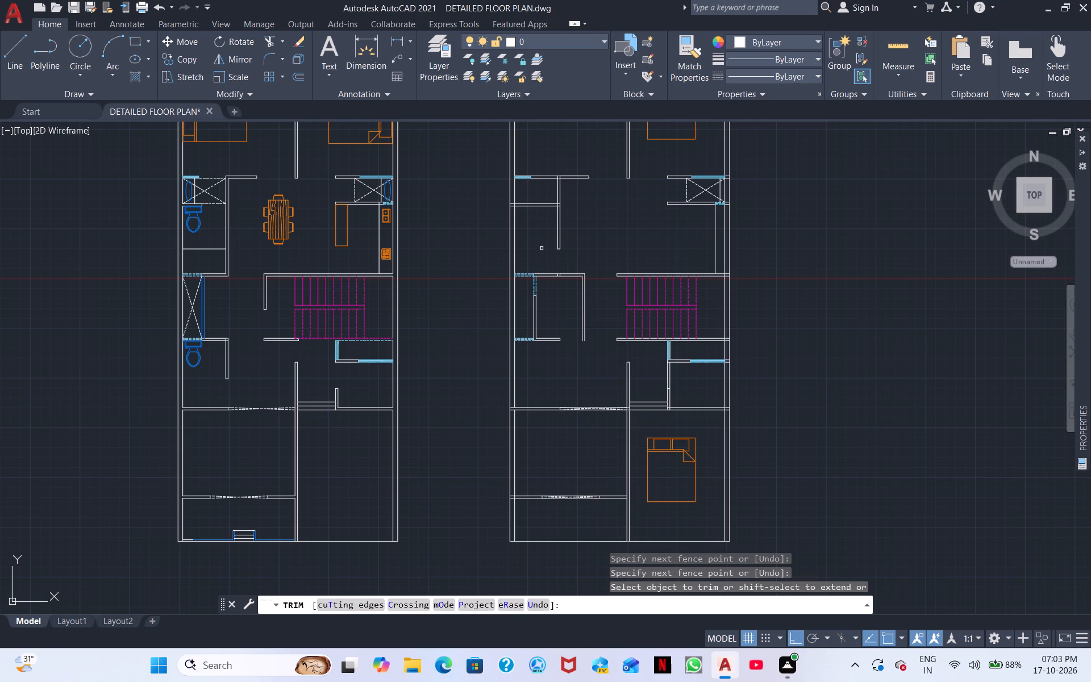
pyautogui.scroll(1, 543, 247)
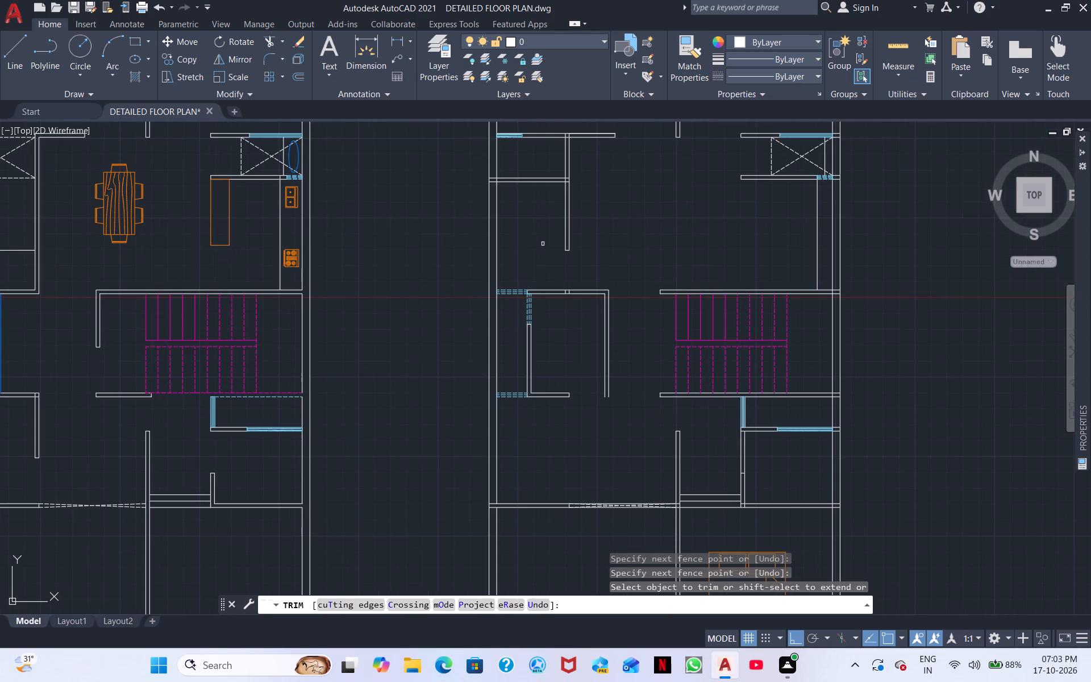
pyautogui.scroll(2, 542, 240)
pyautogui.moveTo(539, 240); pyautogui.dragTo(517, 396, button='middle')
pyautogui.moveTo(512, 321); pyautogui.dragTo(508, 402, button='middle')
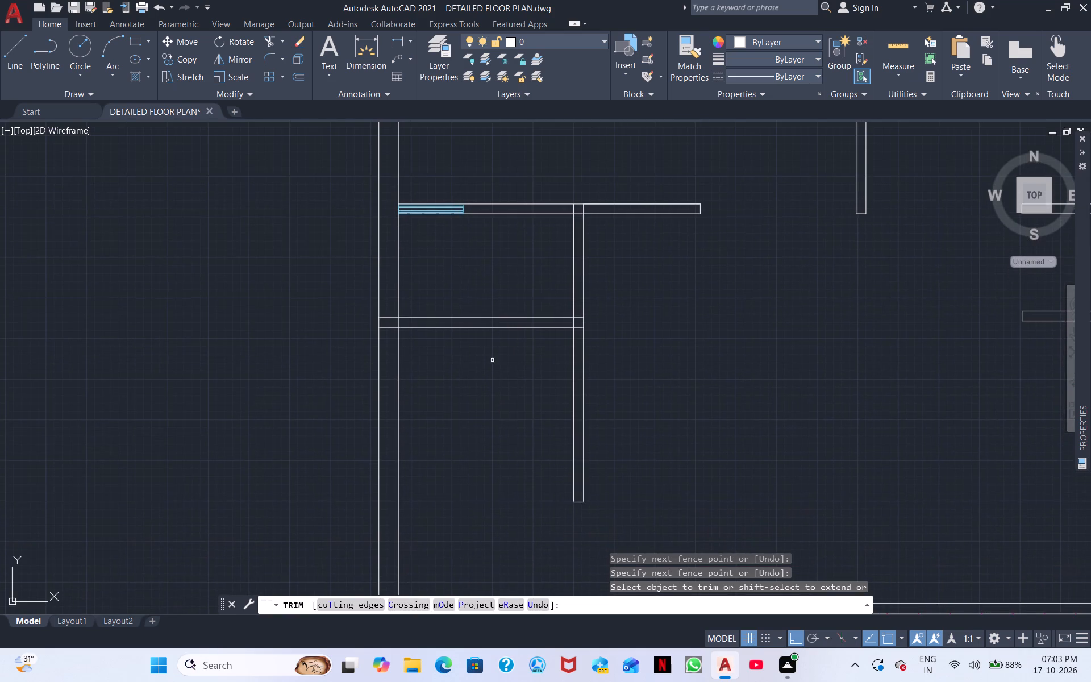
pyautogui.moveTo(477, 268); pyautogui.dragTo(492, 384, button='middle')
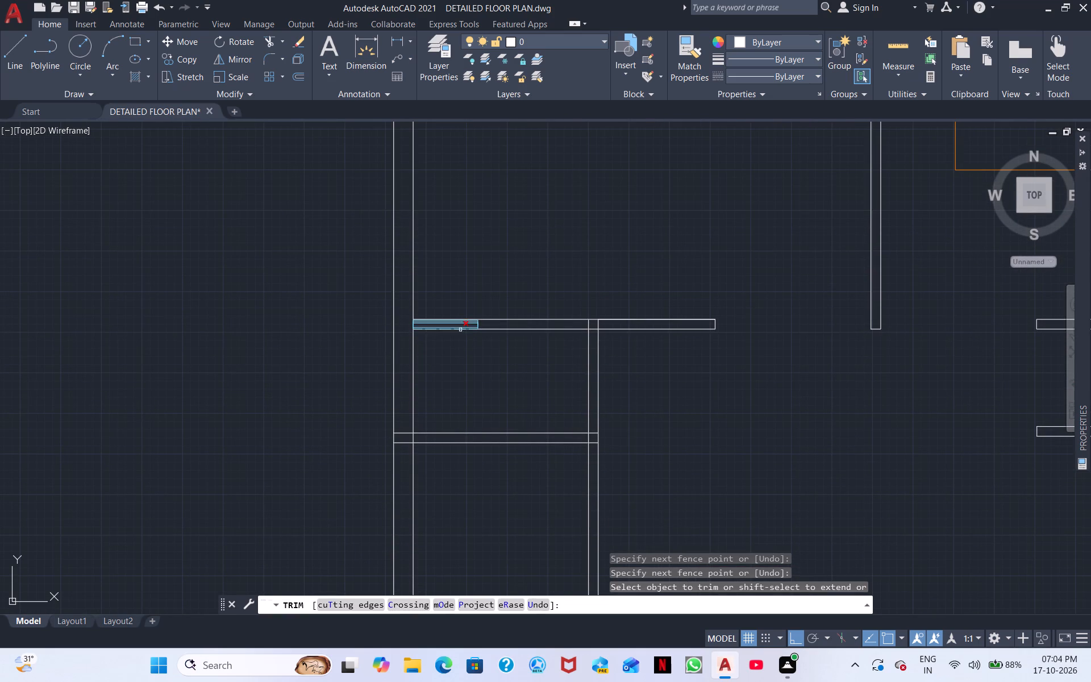
# Erase the three nested window rectangles at the west end of the room's north wall.
pyautogui.rightClick(485, 361)
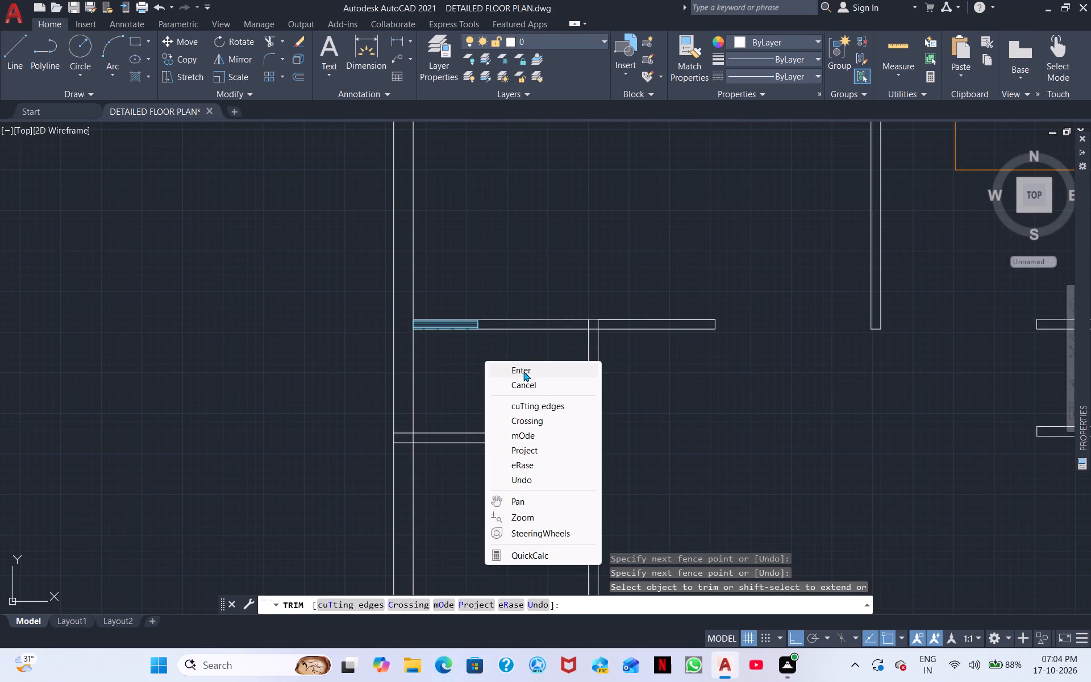
pyautogui.click(522, 367)
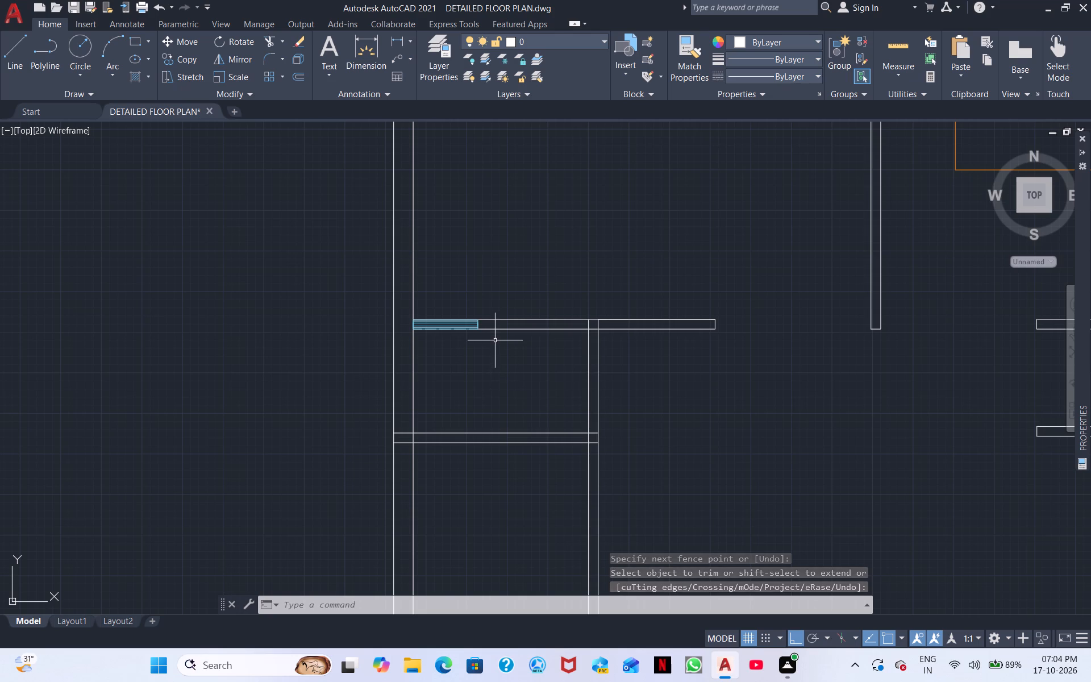
pyautogui.scroll(3, 488, 334)
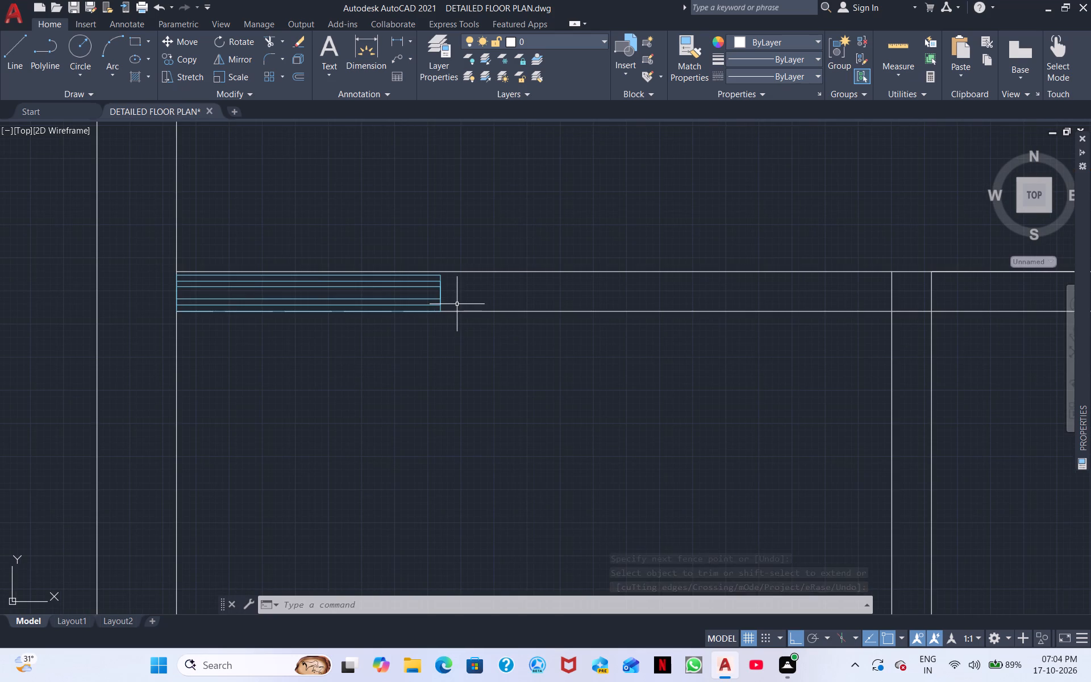
pyautogui.scroll(2, 457, 304)
pyautogui.moveTo(457, 304); pyautogui.dragTo(995, 293, button='middle')
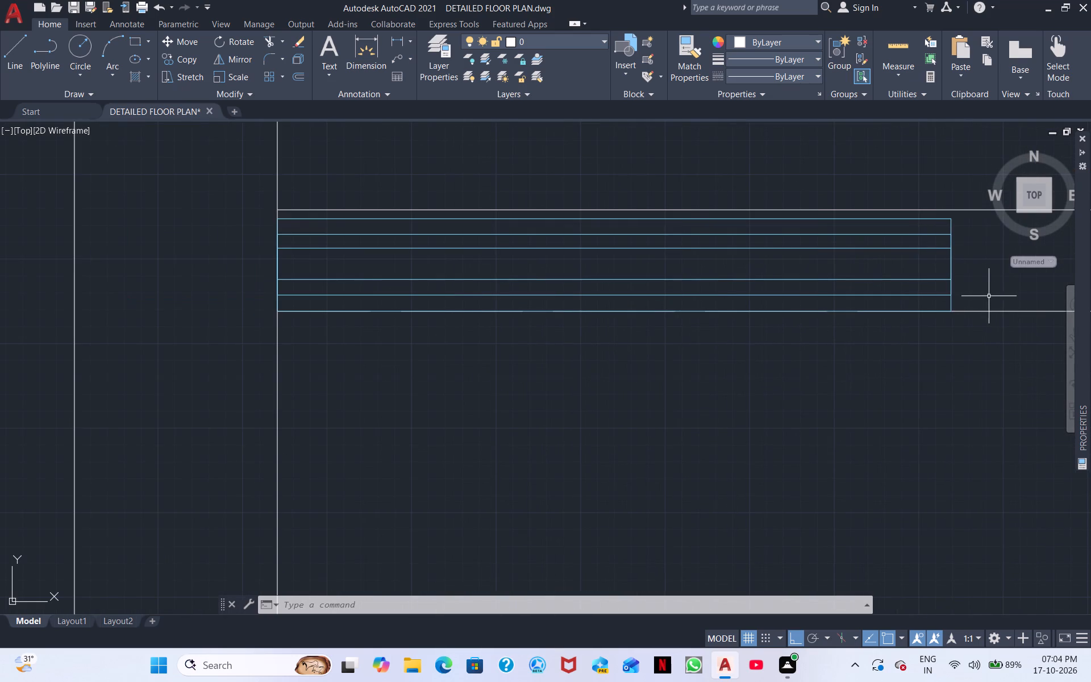
pyautogui.moveTo(978, 301); pyautogui.dragTo(967, 292)
pyautogui.moveTo(951, 282); pyautogui.dragTo(933, 274)
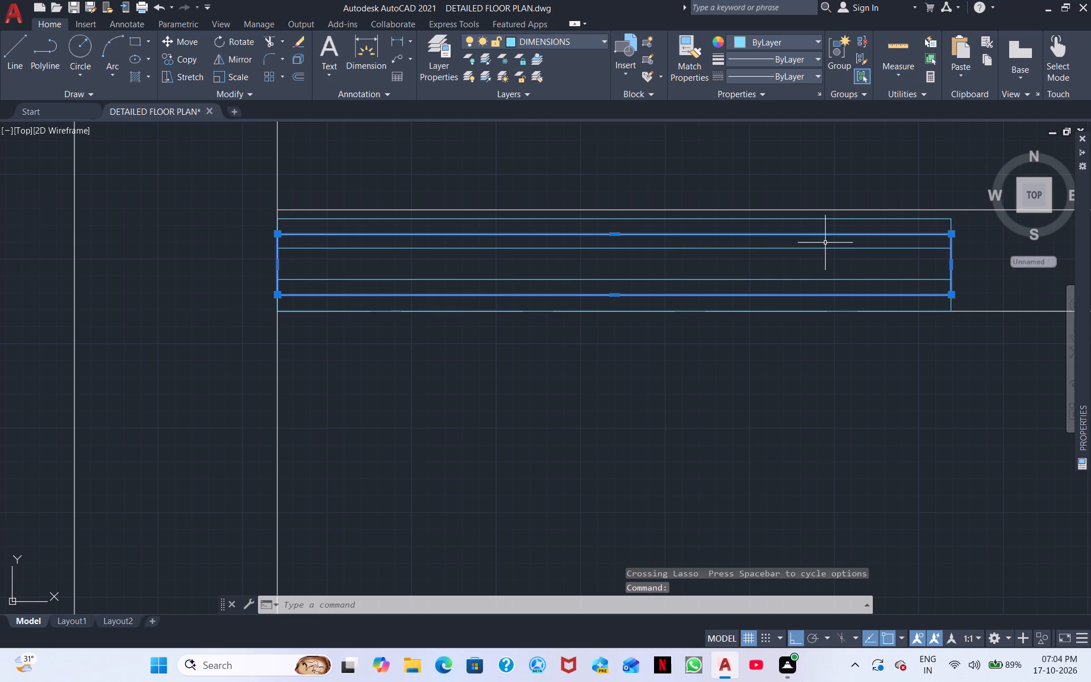
pyautogui.click(830, 251)
pyautogui.click(836, 237)
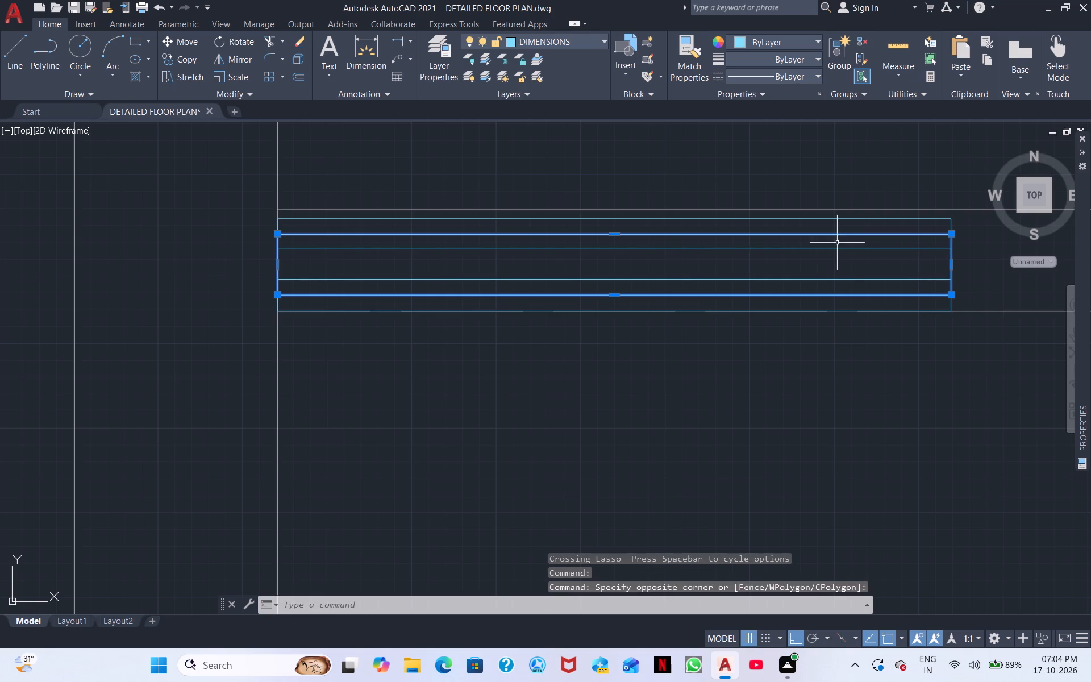
pyautogui.click(866, 282)
pyautogui.click(837, 259)
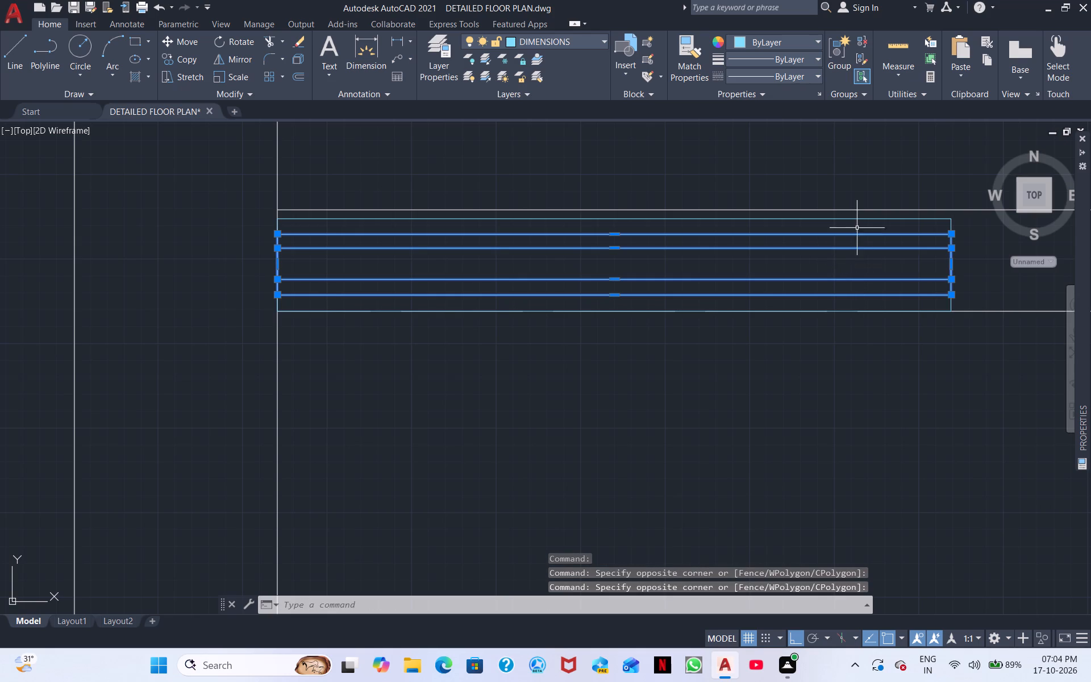
pyautogui.click(860, 226)
pyautogui.click(835, 215)
pyautogui.scroll(-1, 781, 317)
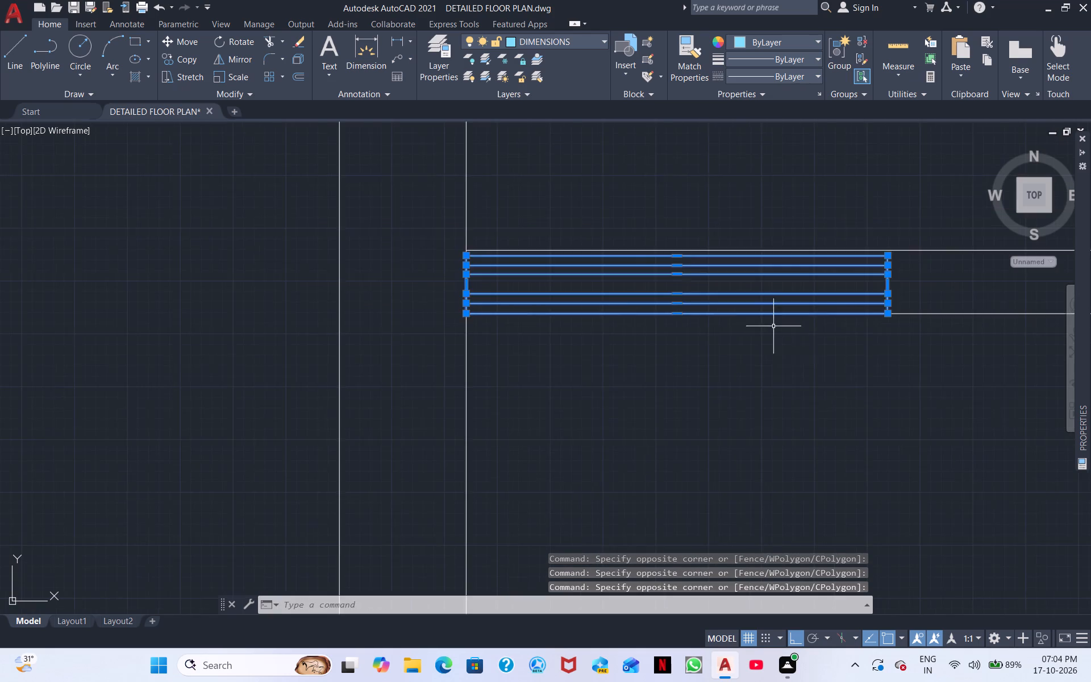
pyautogui.scroll(-1, 834, 394)
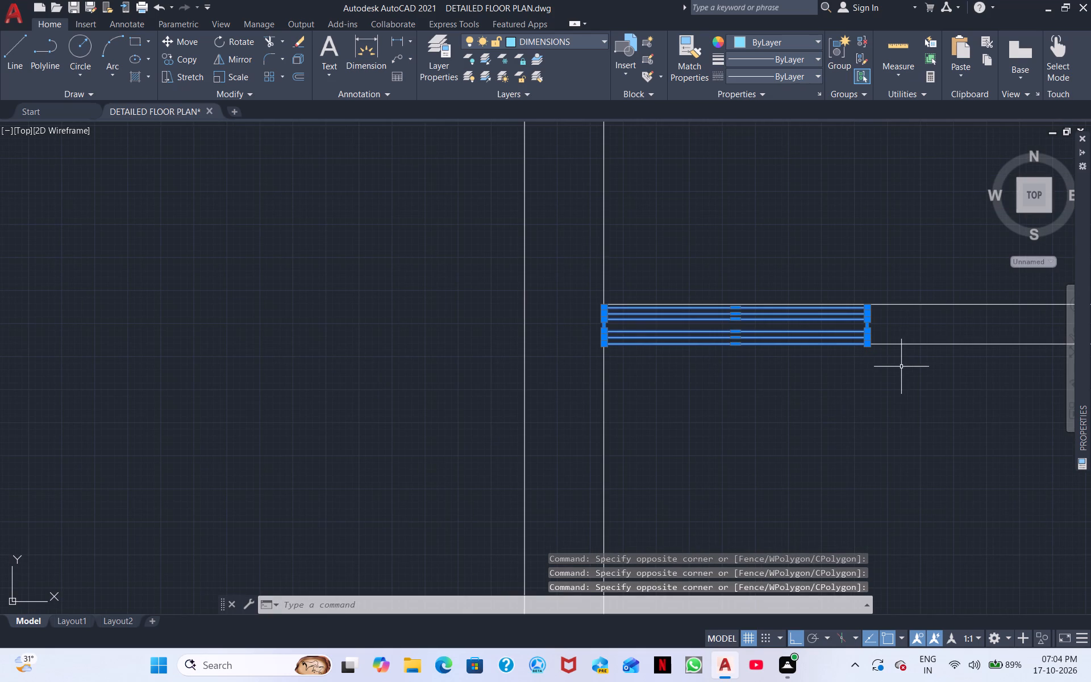
pyautogui.rightClick(867, 379)
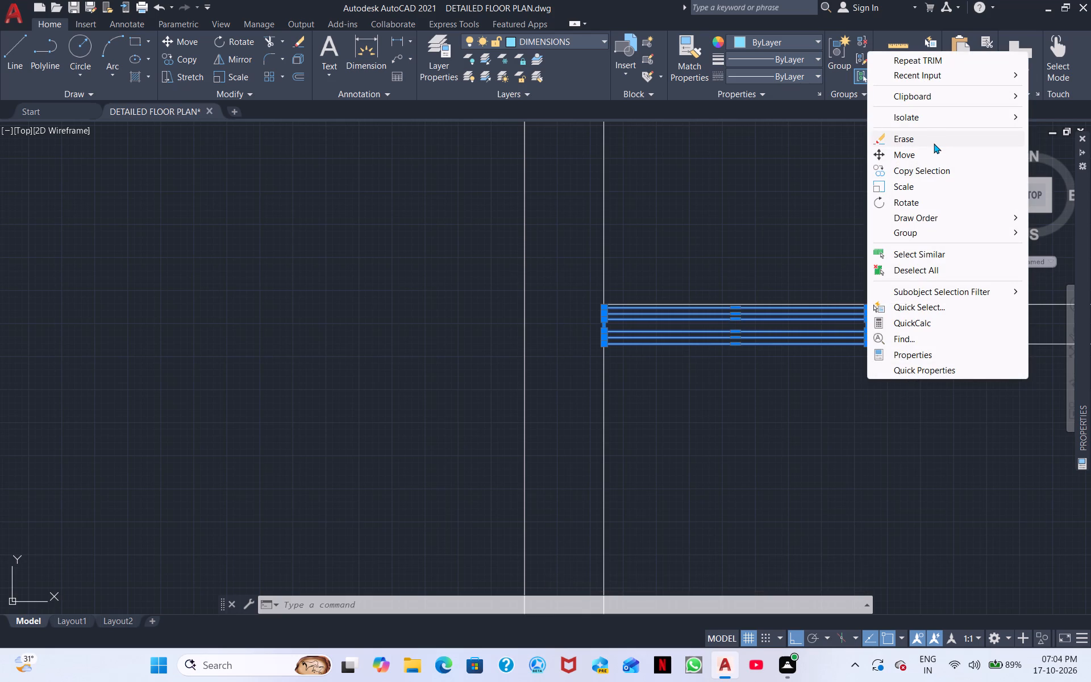
pyautogui.click(920, 145)
# Erase the leftover dashed line along the south face of the room's north wall.
pyautogui.scroll(-2, 886, 342)
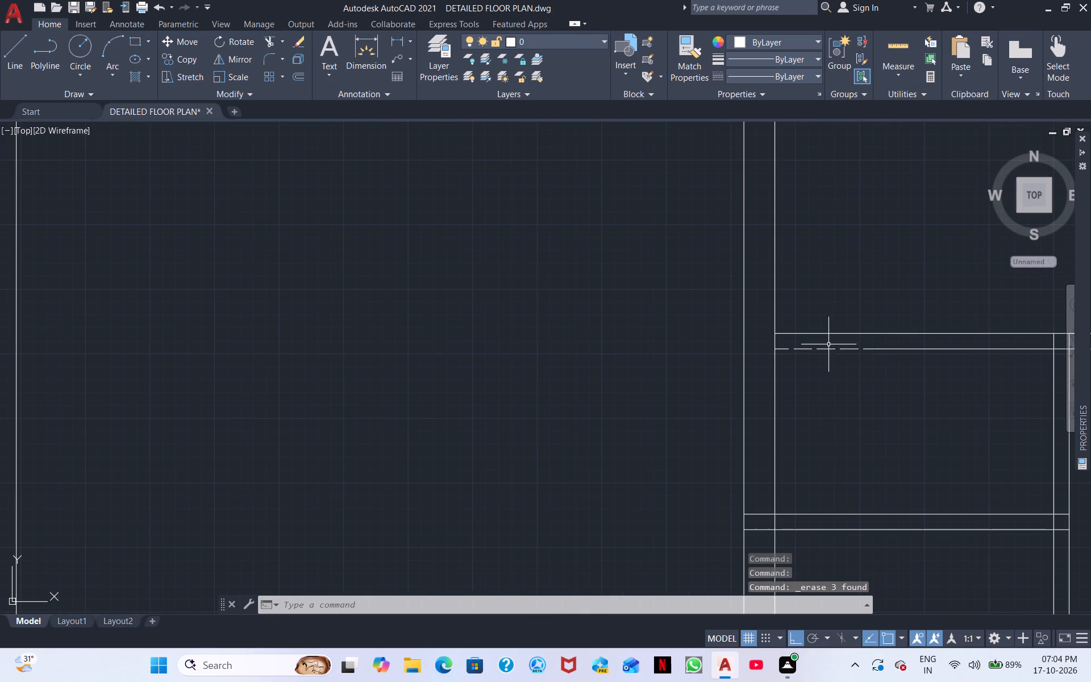
pyautogui.click(829, 349)
pyautogui.rightClick(852, 395)
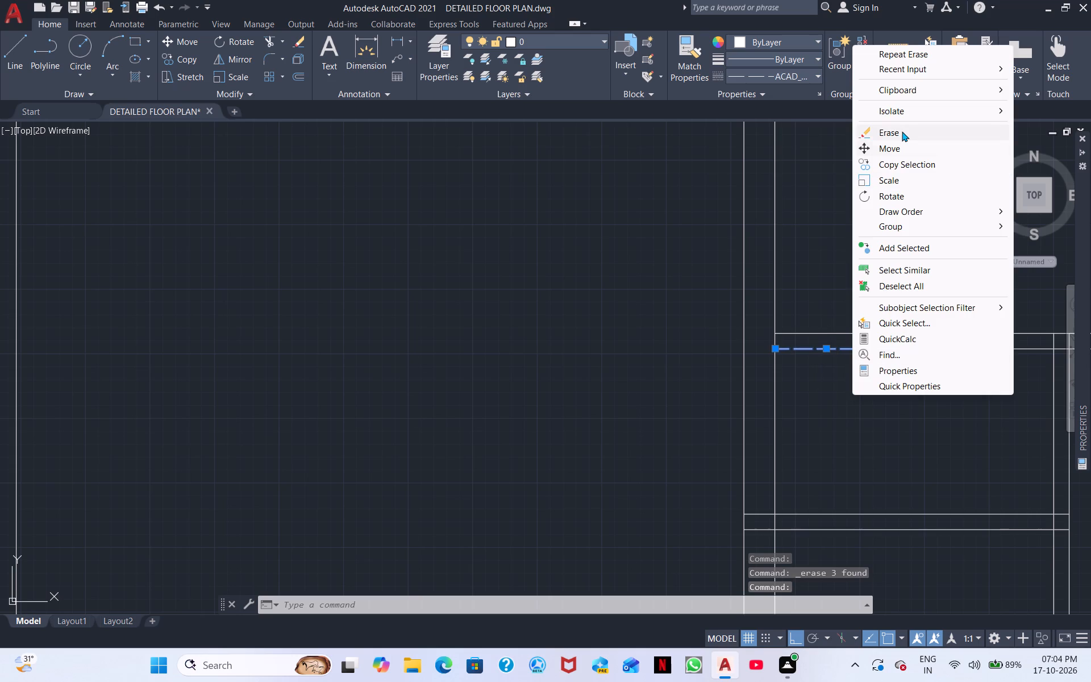
pyautogui.click(902, 131)
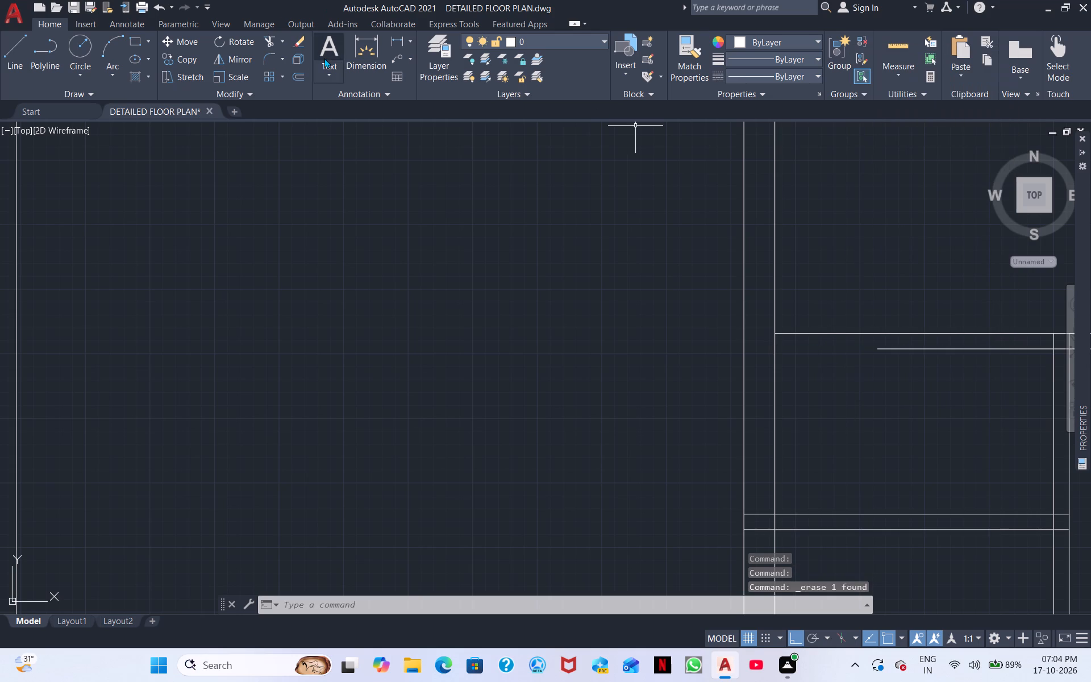
# Extend the north wall's south line west until it meets the room's west wall.
pyautogui.click(268, 36)
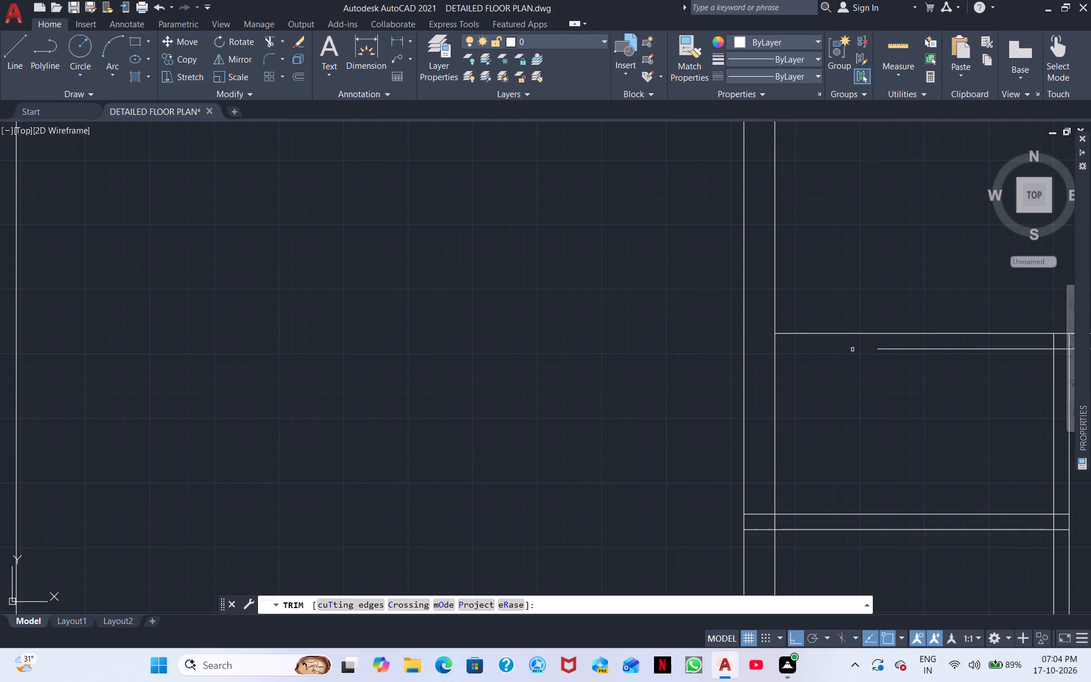
pyautogui.keyDown('shift'); pyautogui.click(903, 349); pyautogui.keyUp('shift')
pyautogui.scroll(-2, 956, 357)
pyautogui.moveTo(1000, 364); pyautogui.dragTo(651, 350, button='middle')
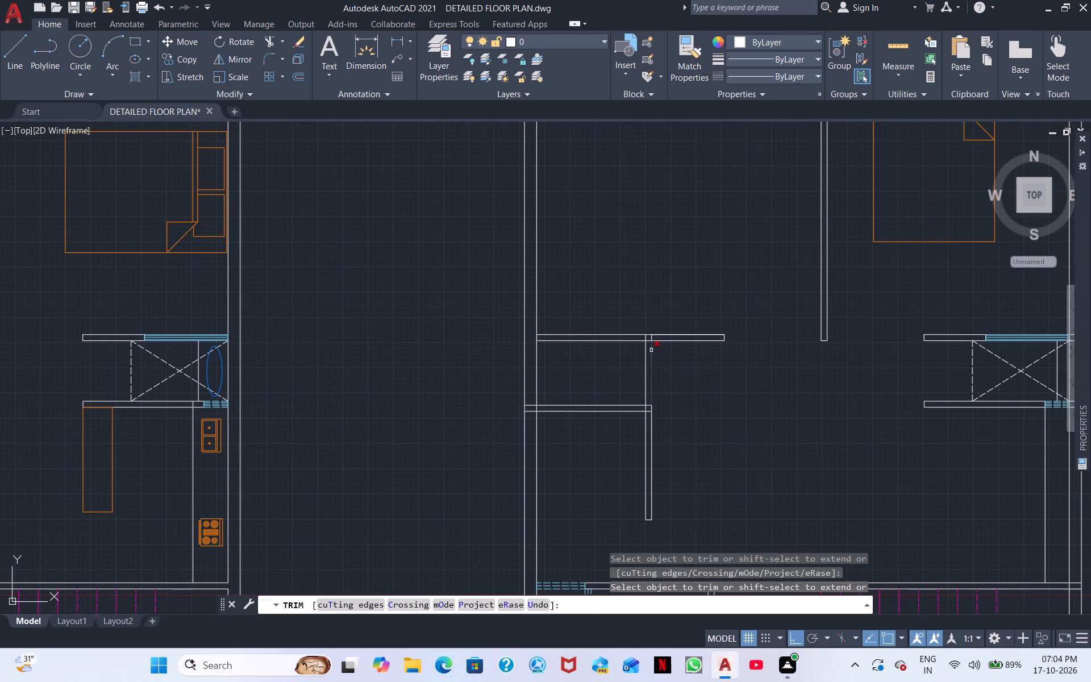
pyautogui.rightClick(694, 390)
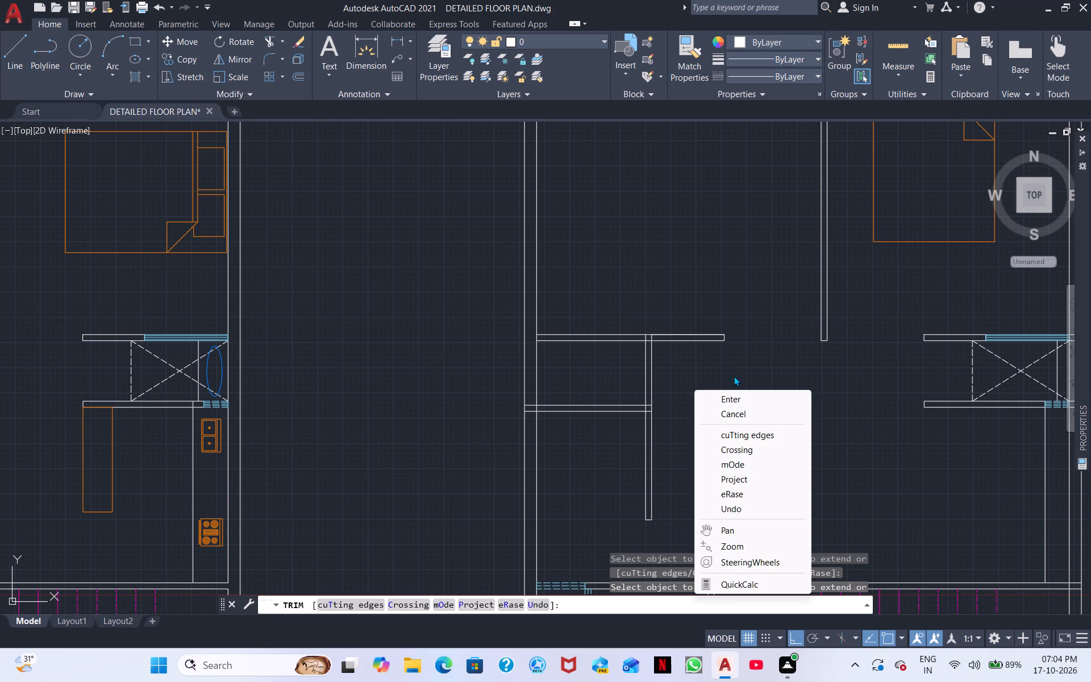
pyautogui.click(731, 411)
# Make DIMENSIONS the current layer.
pyautogui.scroll(3, 722, 398)
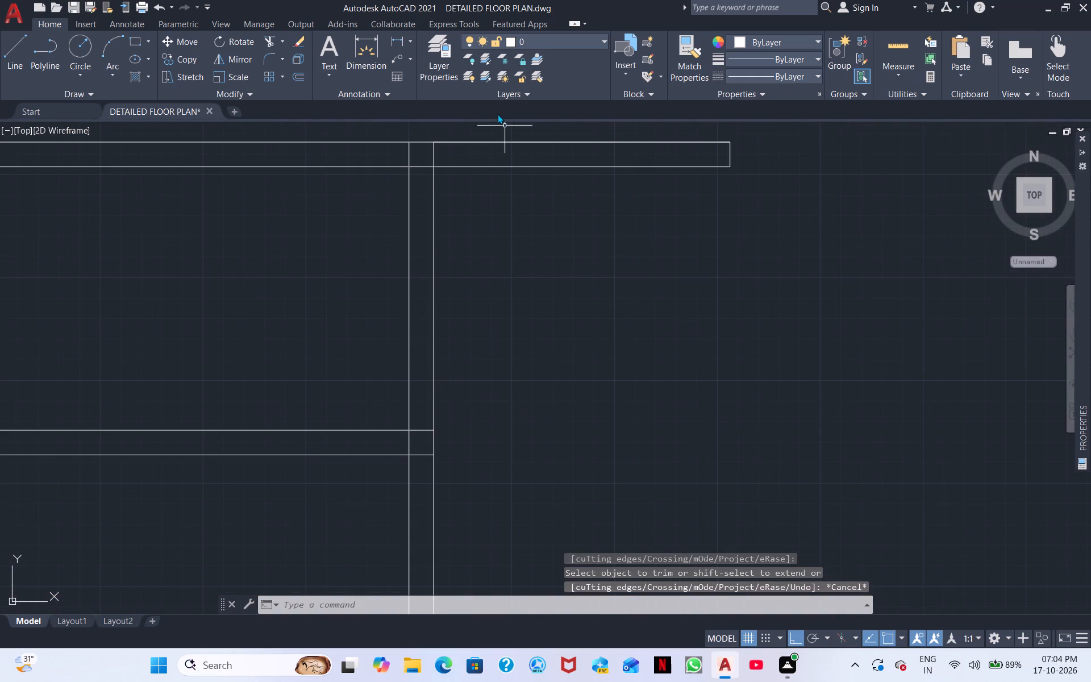
pyautogui.click(561, 45)
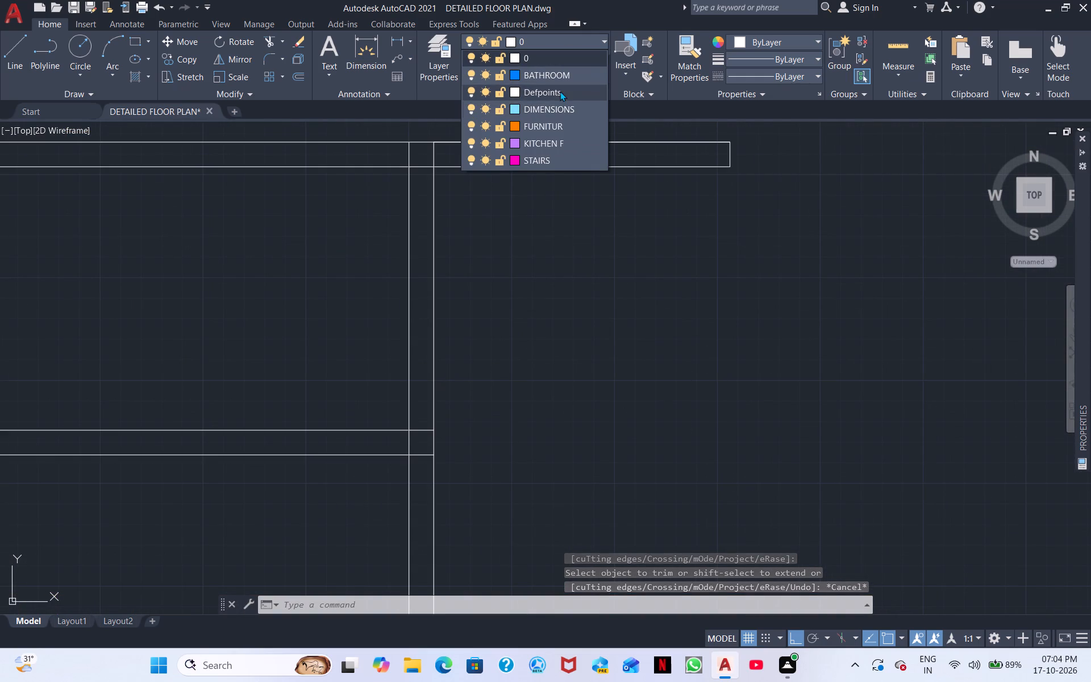
pyautogui.click(549, 107)
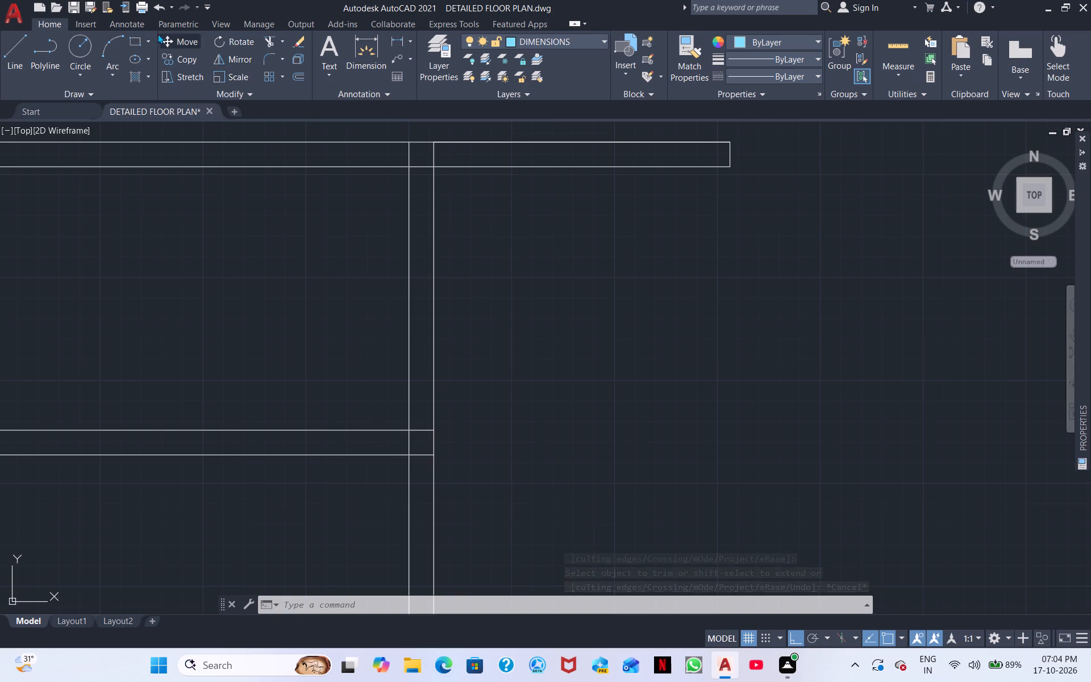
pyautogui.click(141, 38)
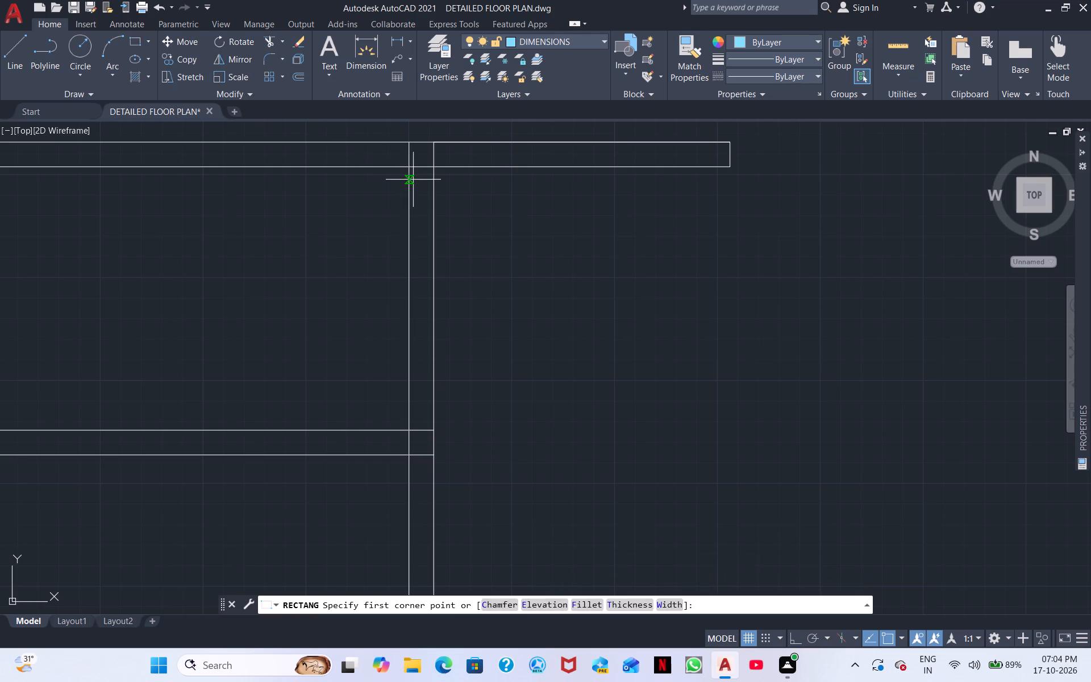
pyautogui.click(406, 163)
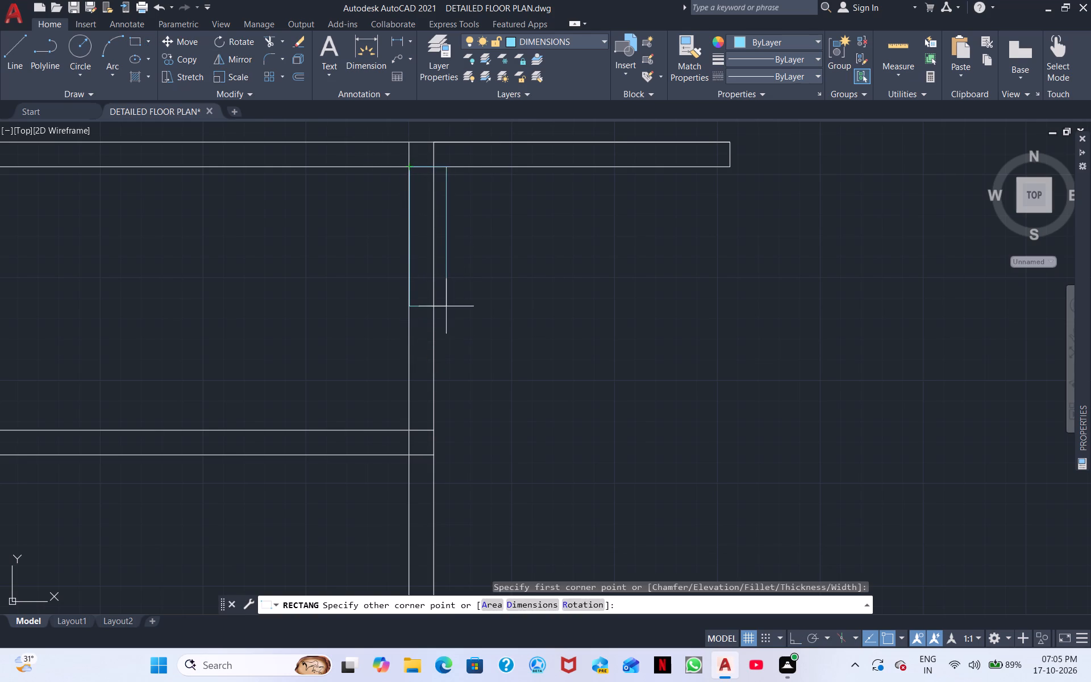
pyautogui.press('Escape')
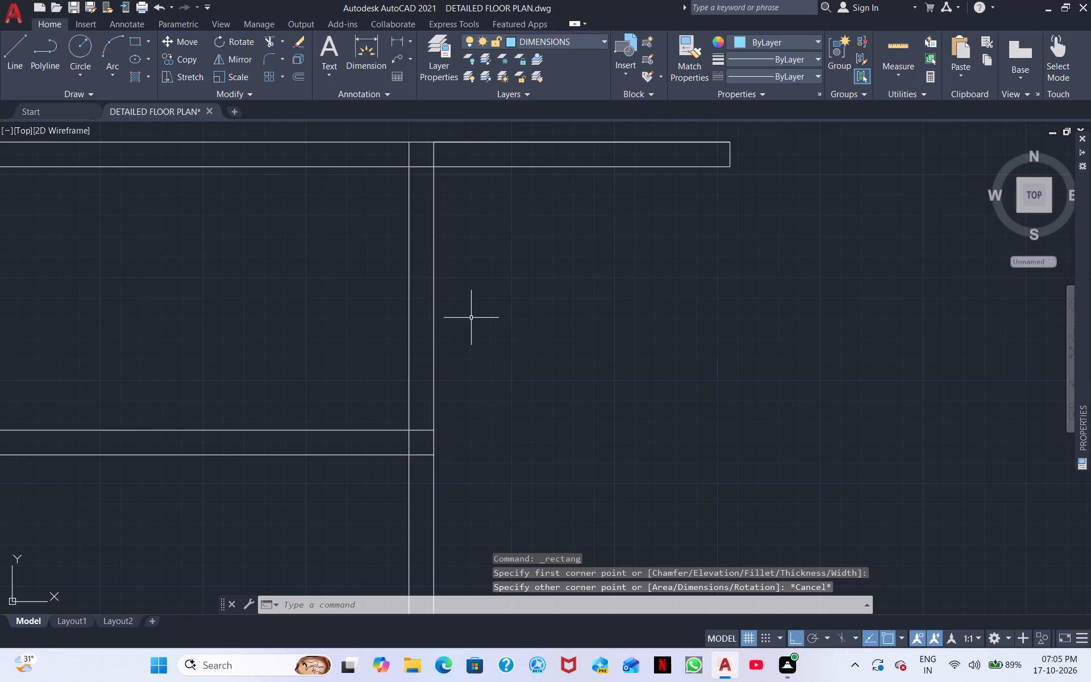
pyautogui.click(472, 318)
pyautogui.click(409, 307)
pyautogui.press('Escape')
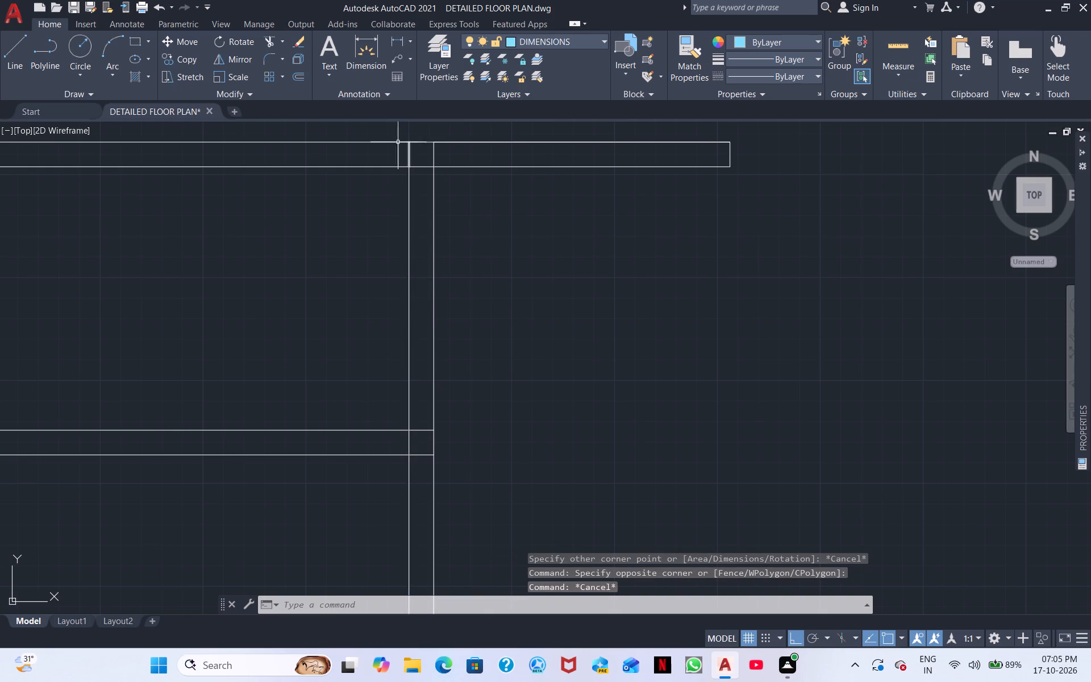
# Trim both lines of the room's east wall between the two horizontal walls to form an opening.
pyautogui.click(270, 41)
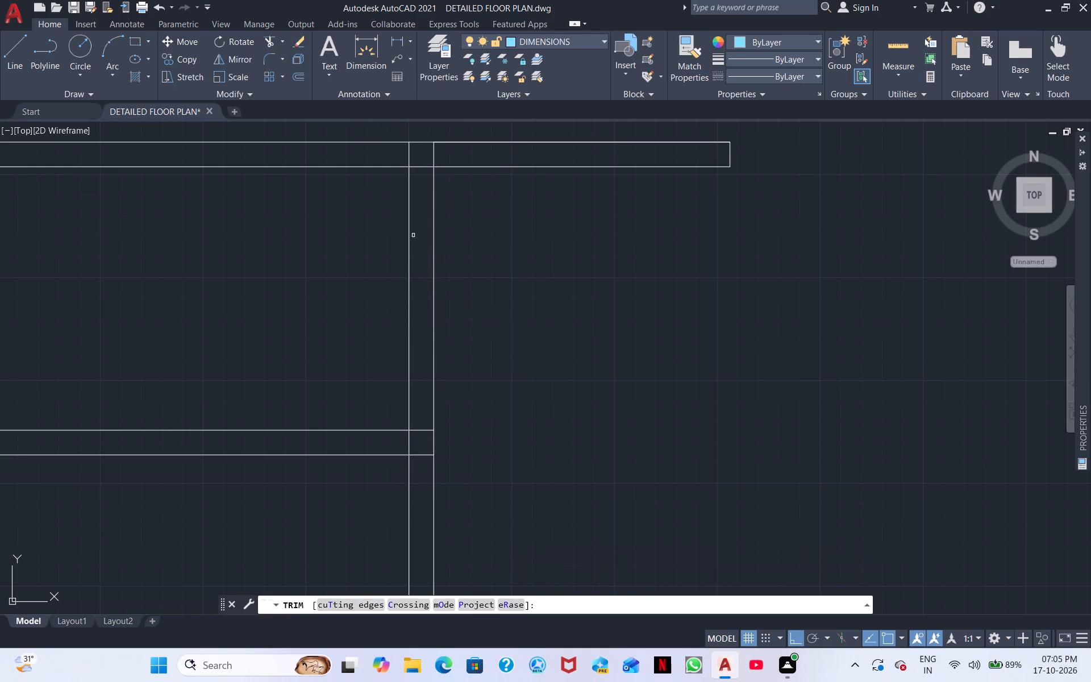
pyautogui.click(434, 255)
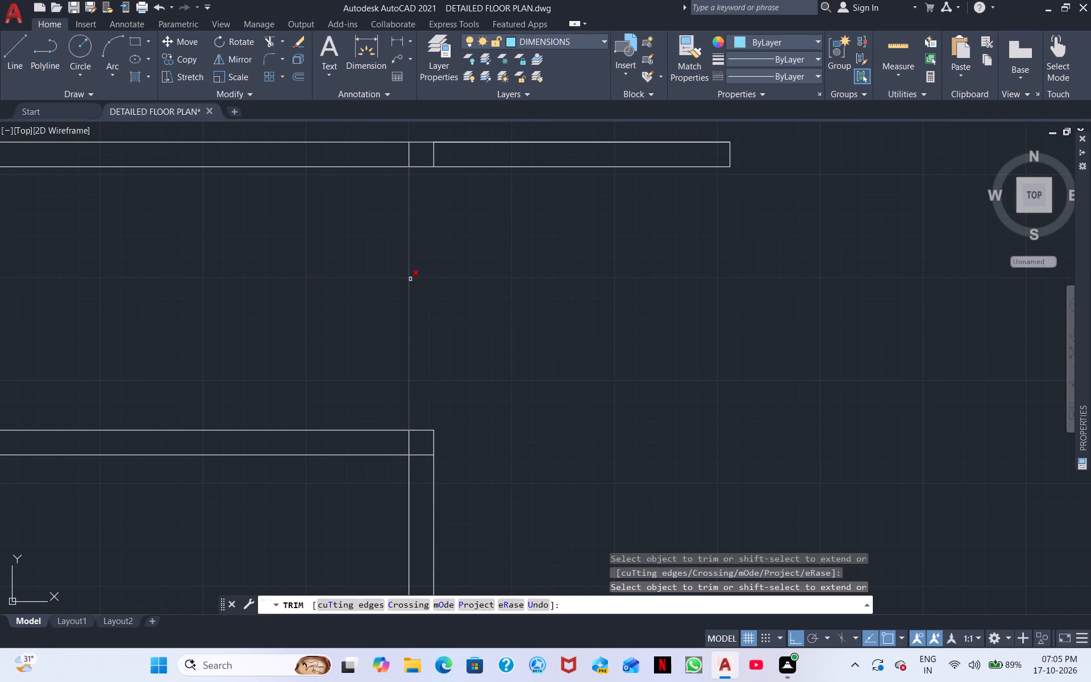
pyautogui.click(408, 280)
pyautogui.rightClick(512, 275)
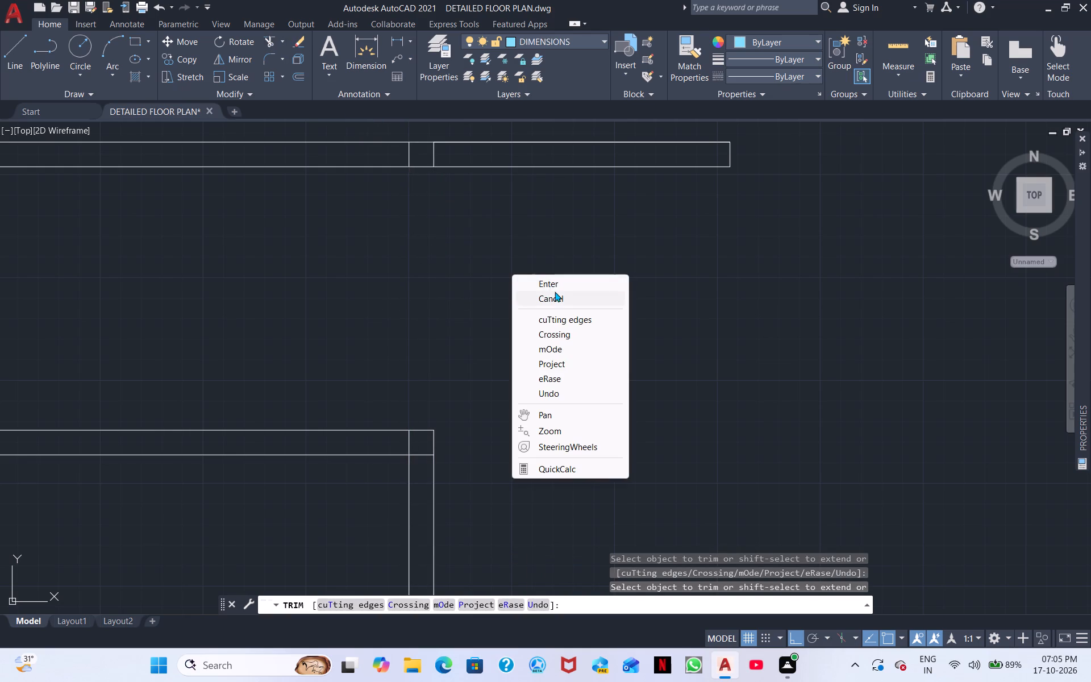
pyautogui.click(555, 292)
# Draw a window rectangle filling the east wall opening from the north wall down to the lower horizontal wall.
pyautogui.click(139, 43)
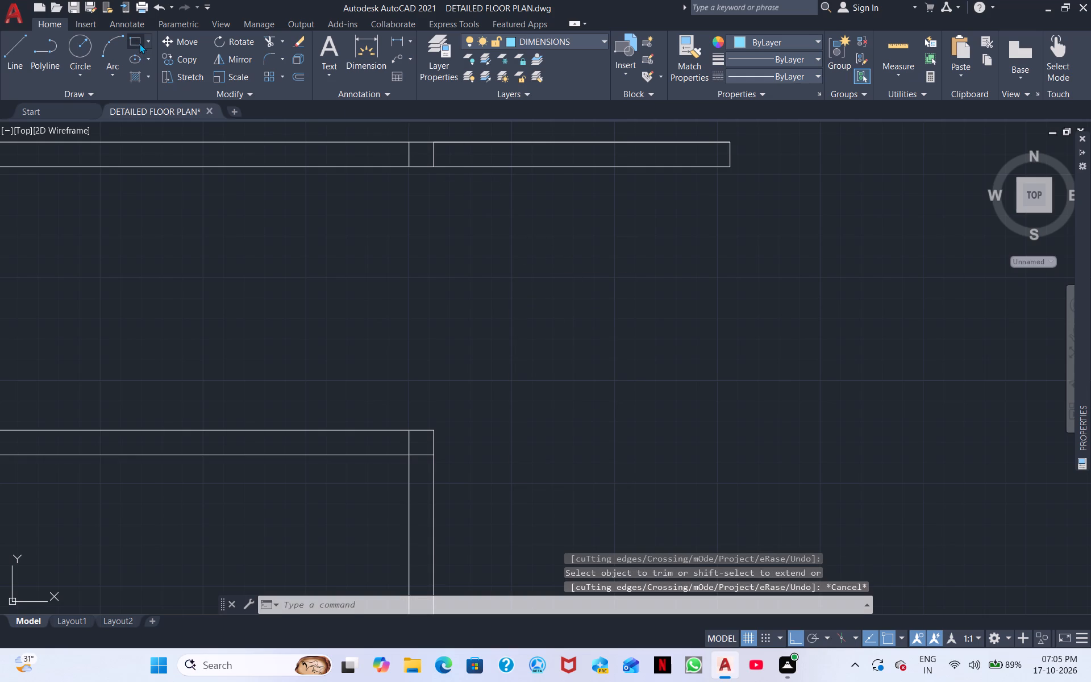
pyautogui.click(410, 168)
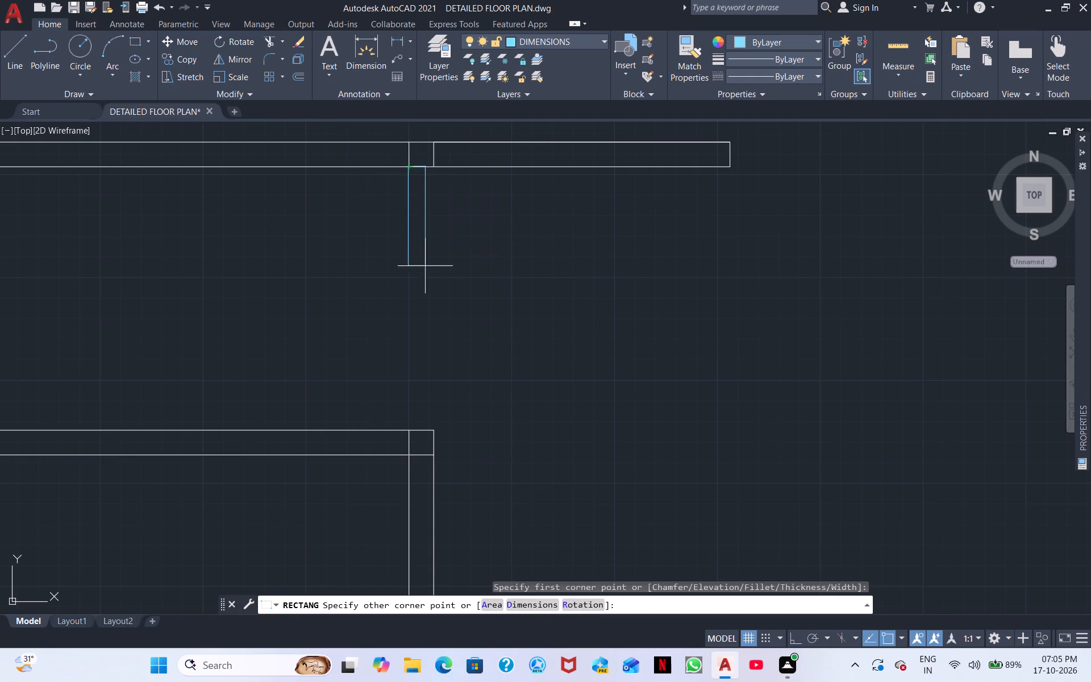
pyautogui.click(430, 428)
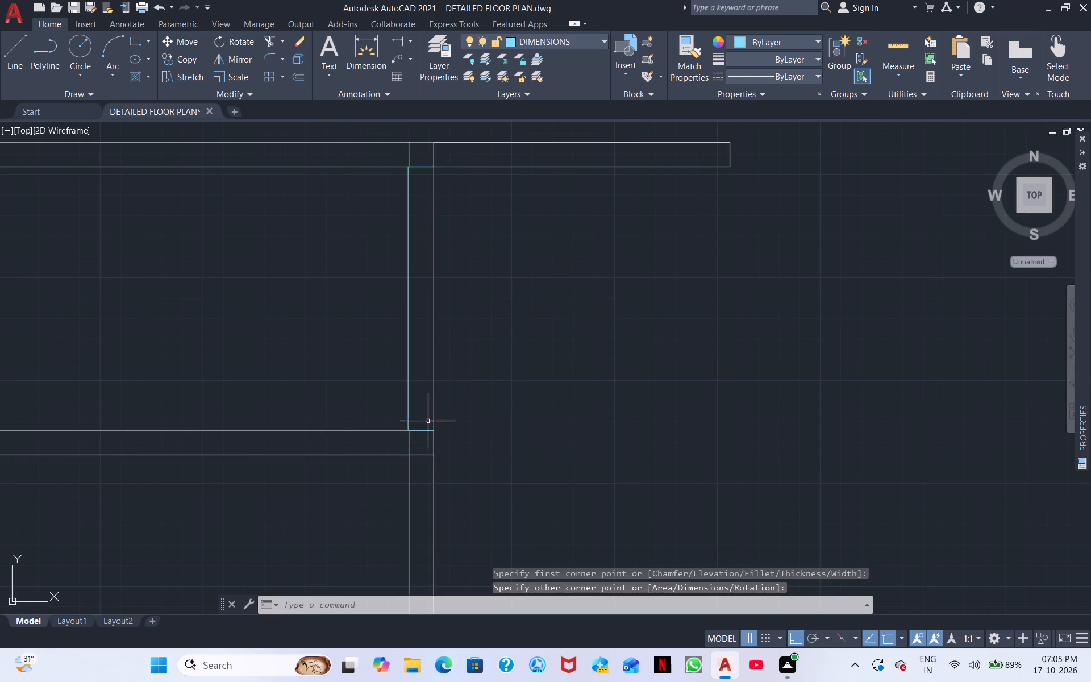
# Draw a narrower rectangle inside the east wall window, running the full height between the two horizontal walls.
pyautogui.rightClick(503, 265)
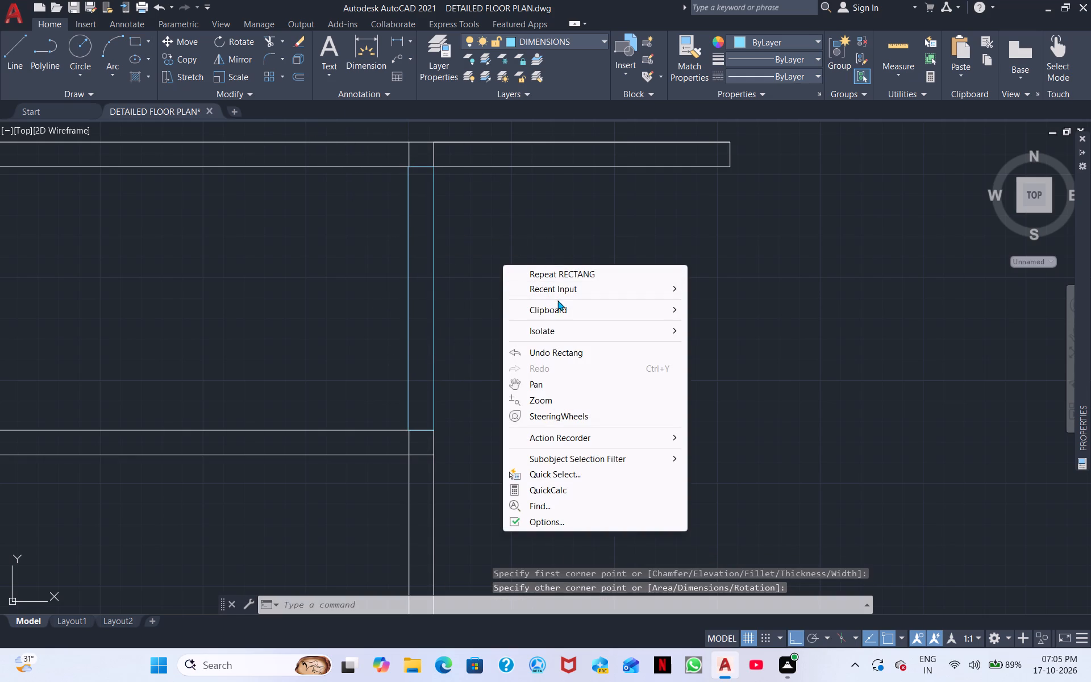
pyautogui.click(574, 271)
pyautogui.scroll(1, 519, 223)
pyautogui.moveTo(482, 246); pyautogui.dragTo(728, 352, button='middle')
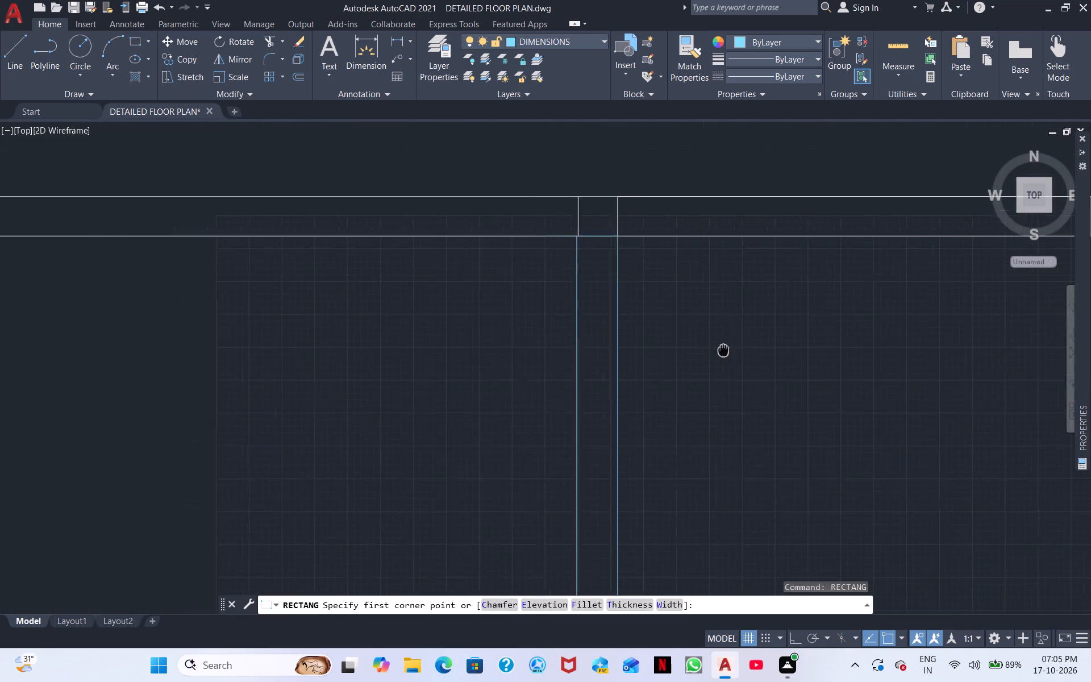
pyautogui.moveTo(728, 352); pyautogui.dragTo(765, 361, button='middle')
pyautogui.scroll(3, 634, 280)
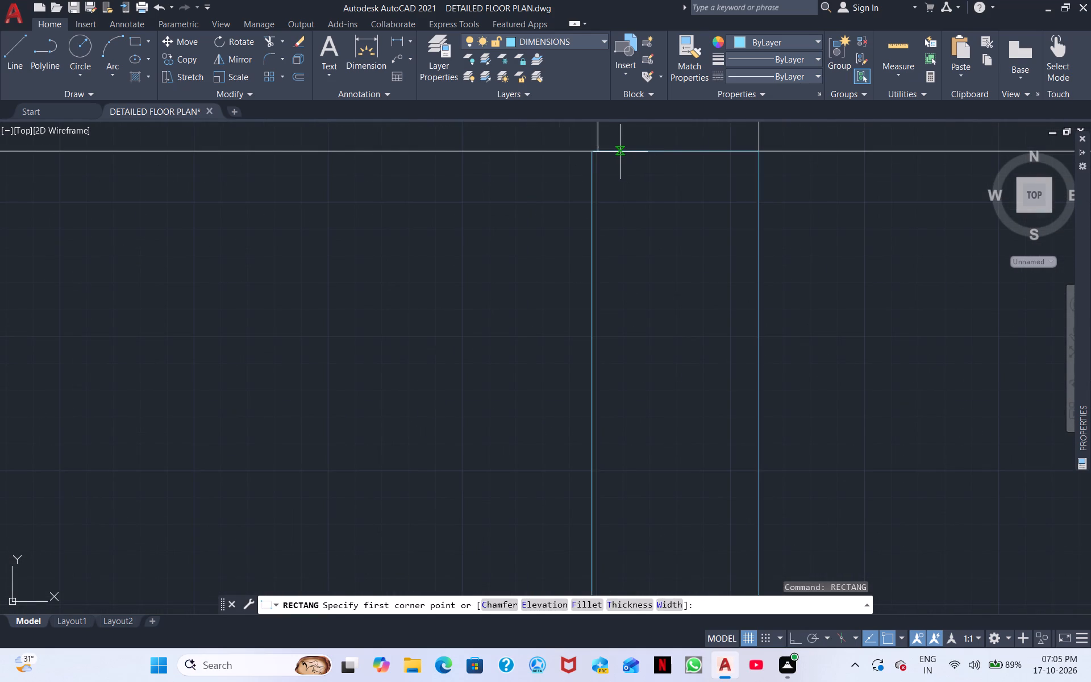
pyautogui.click(627, 152)
pyautogui.moveTo(720, 438); pyautogui.dragTo(728, 253, button='middle')
pyautogui.scroll(-2, 737, 211)
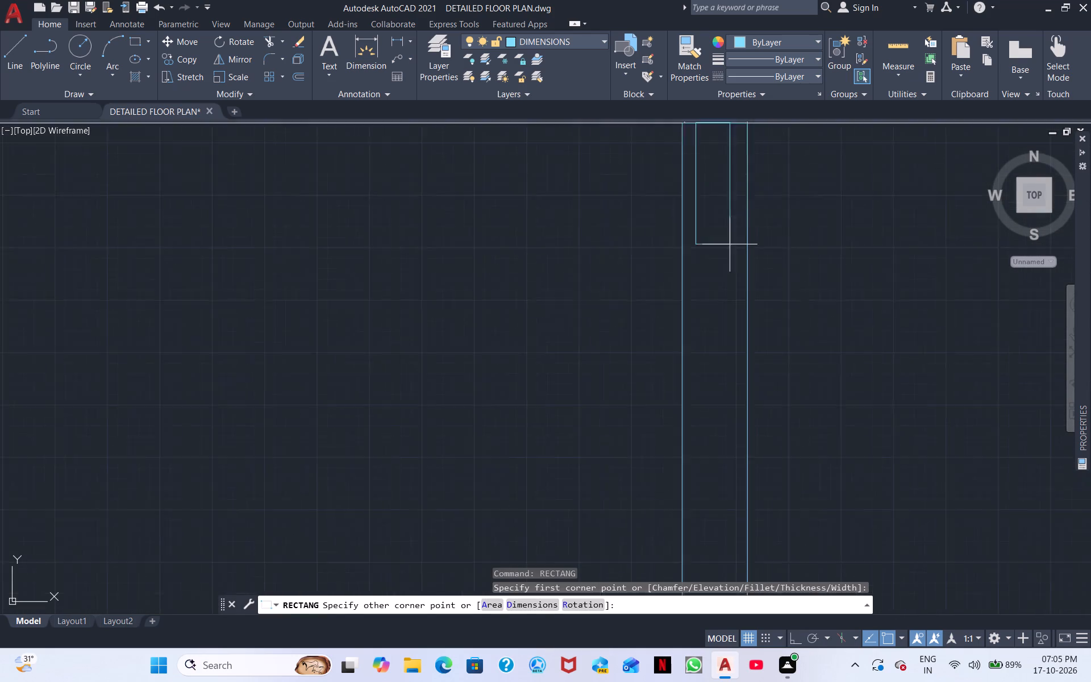
pyautogui.scroll(-1, 730, 244)
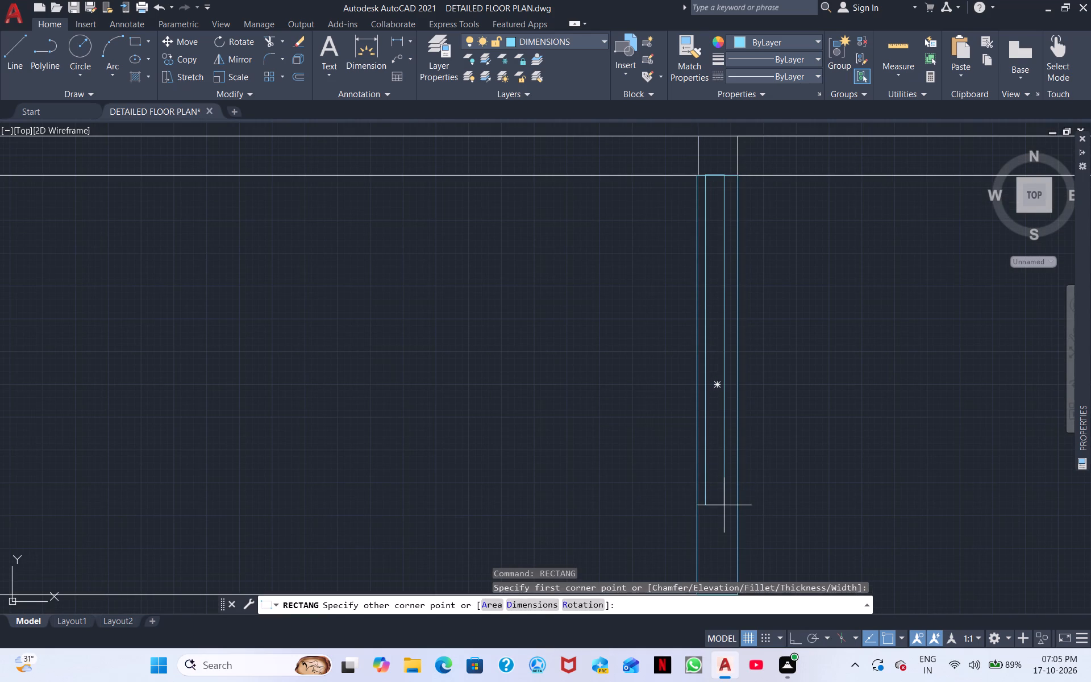
pyautogui.scroll(-1, 723, 506)
pyautogui.scroll(3, 719, 568)
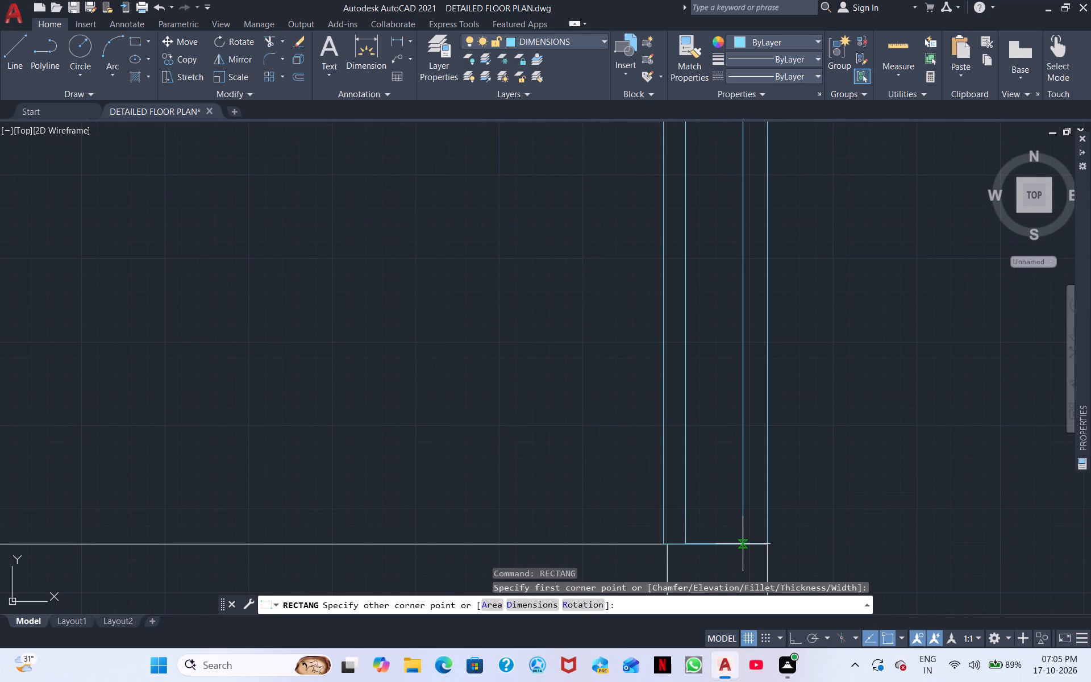
pyautogui.scroll(2, 742, 544)
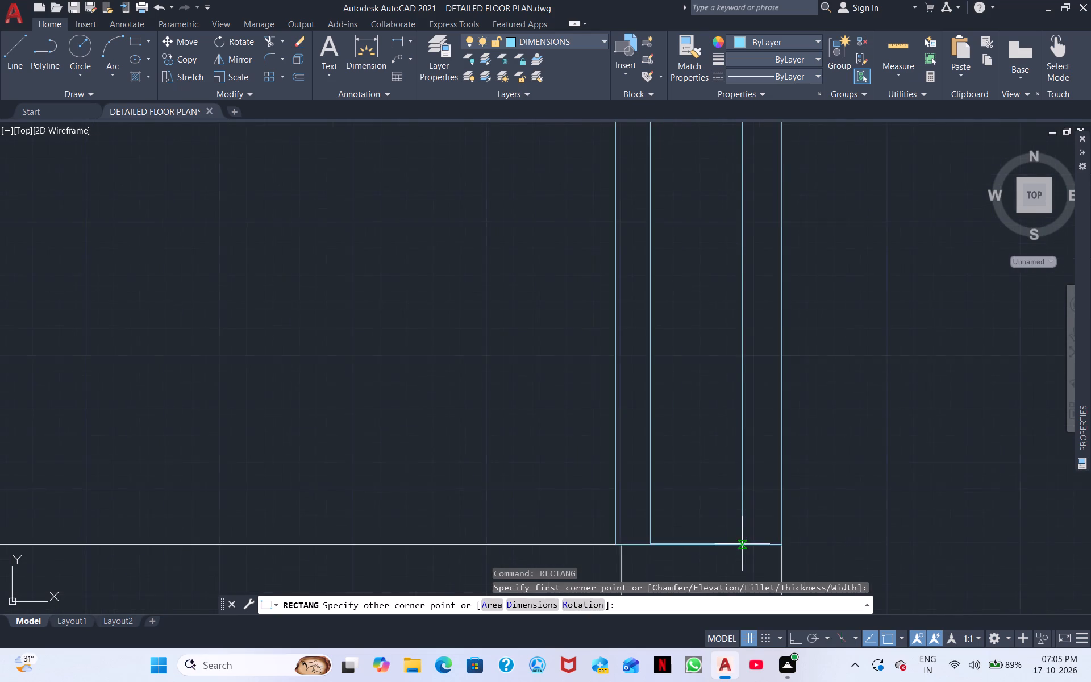
pyautogui.click(754, 546)
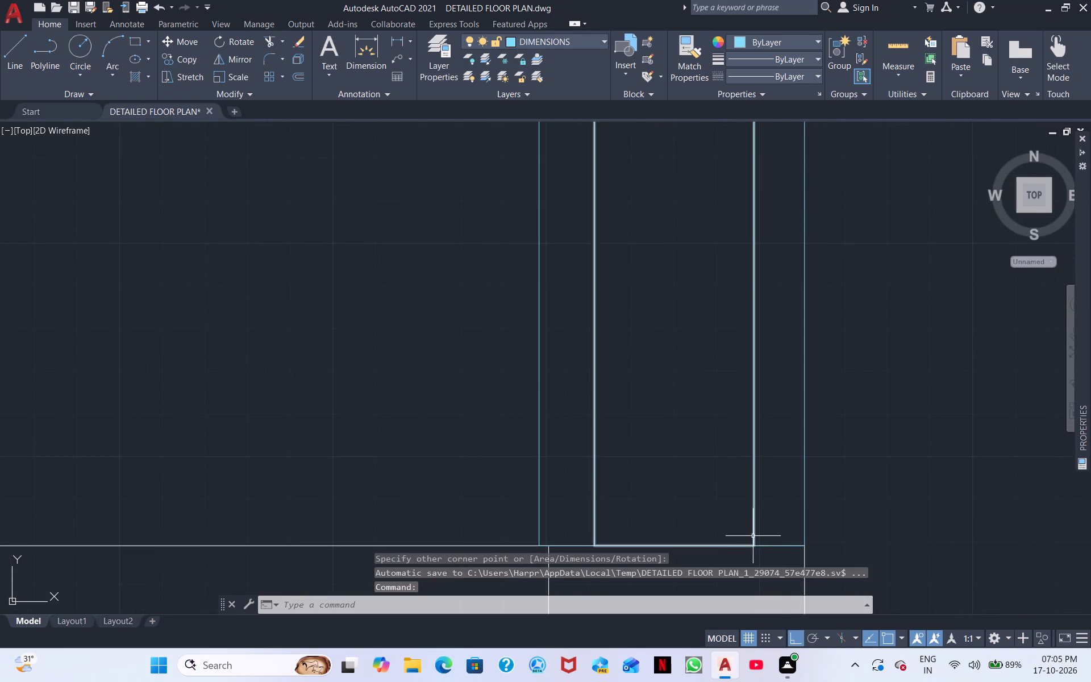
# Draw a third, narrowest rectangle inside the window's inner rectangle, from the north wall down to the lower horizontal wall.
pyautogui.scroll(-1, 743, 527)
pyautogui.scroll(-3, 702, 410)
pyautogui.rightClick(819, 335)
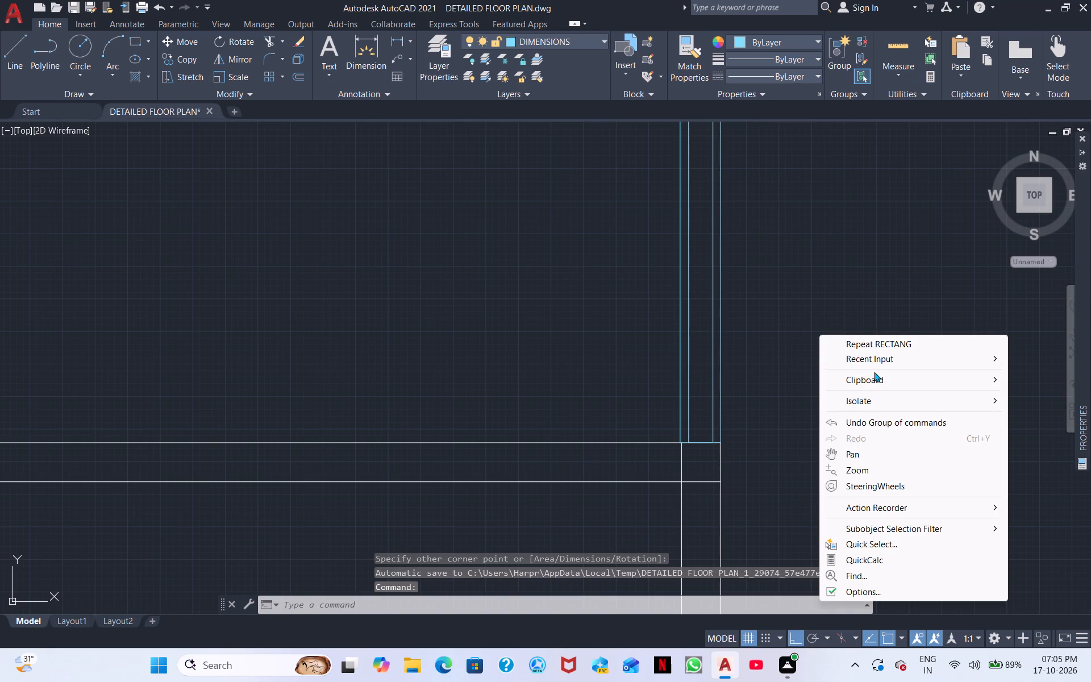
pyautogui.click(881, 343)
pyautogui.moveTo(799, 327); pyautogui.dragTo(872, 593, button='middle')
pyautogui.scroll(2, 741, 333)
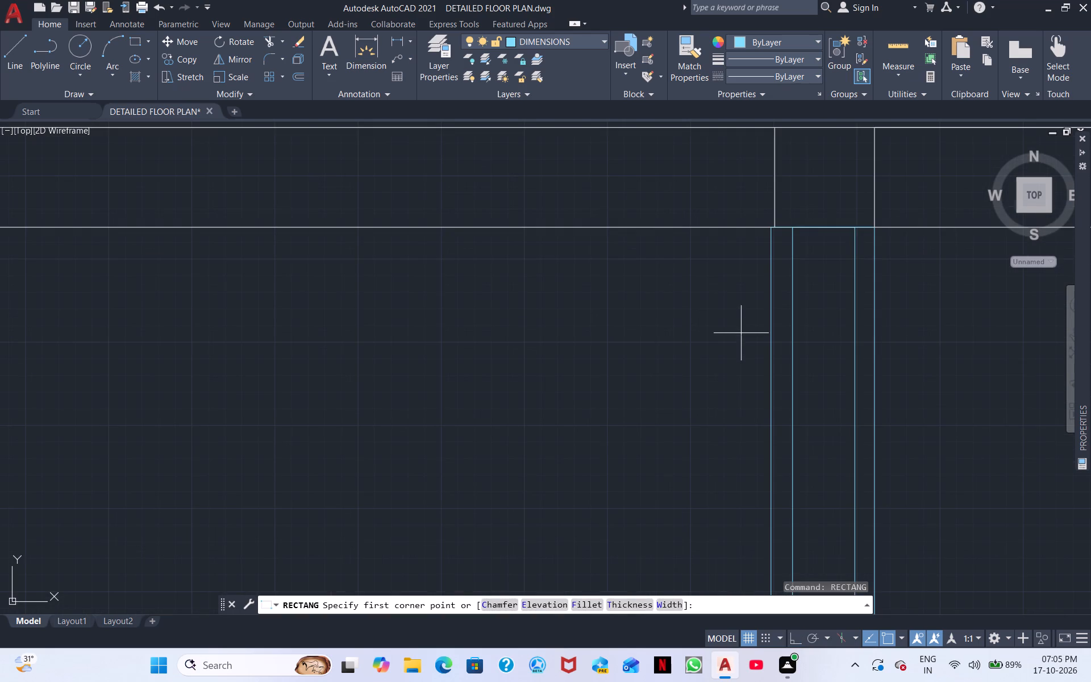
pyautogui.click(806, 227)
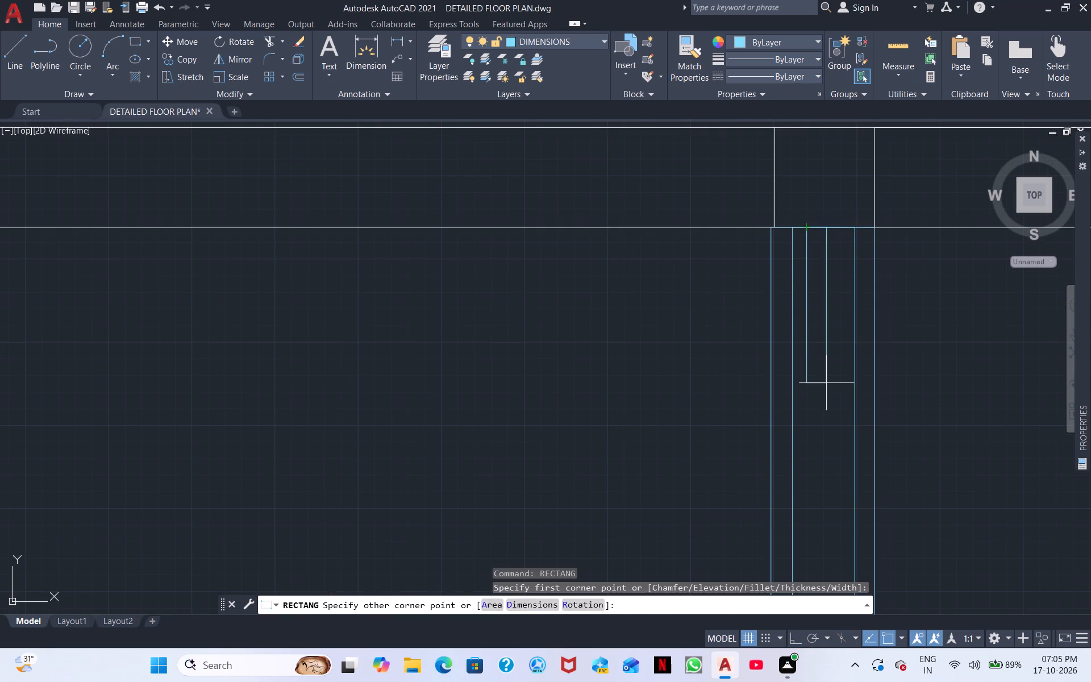
pyautogui.moveTo(831, 526); pyautogui.dragTo(867, 298, button='middle')
pyautogui.moveTo(870, 594); pyautogui.dragTo(838, 308, button='middle')
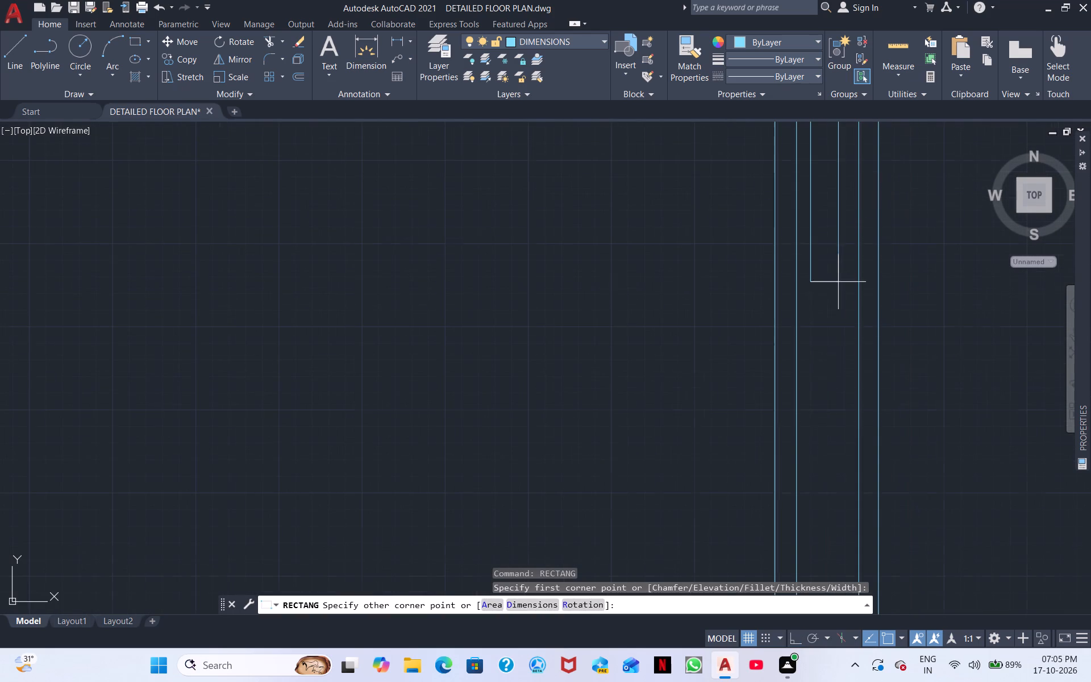
pyautogui.moveTo(840, 597); pyautogui.dragTo(810, 344, button='middle')
pyautogui.moveTo(827, 382); pyautogui.dragTo(830, 171, button='middle')
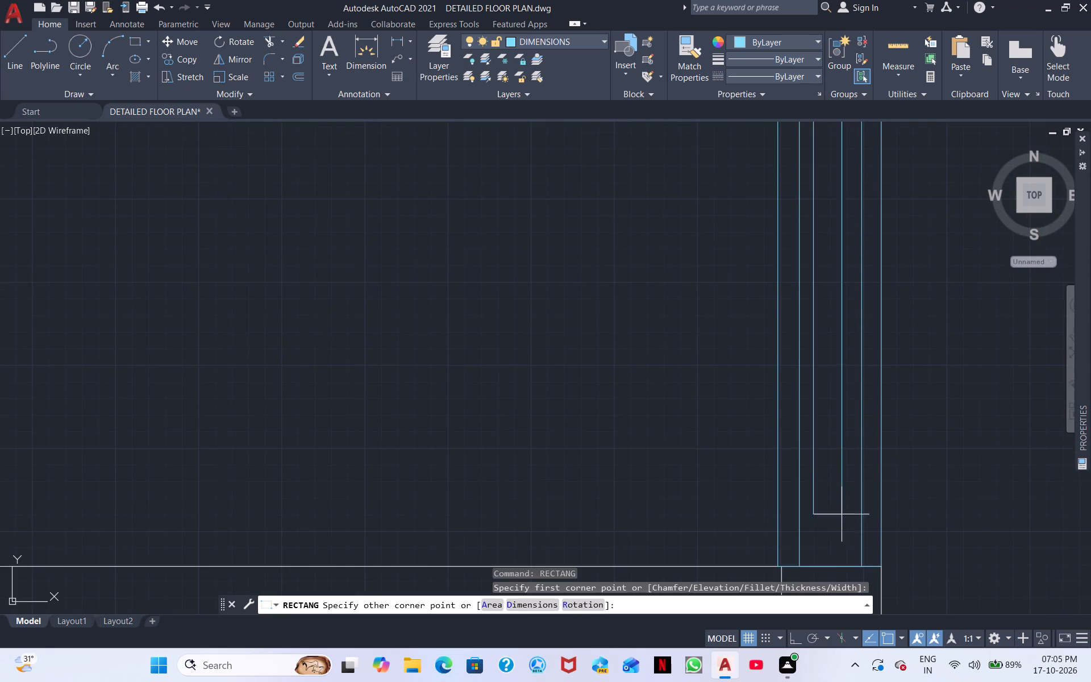
pyautogui.click(843, 567)
# Copy the three window rectangles horizontally to the empty space just east of the east wall.
pyautogui.scroll(-2, 846, 515)
pyautogui.click(890, 465)
pyautogui.click(790, 410)
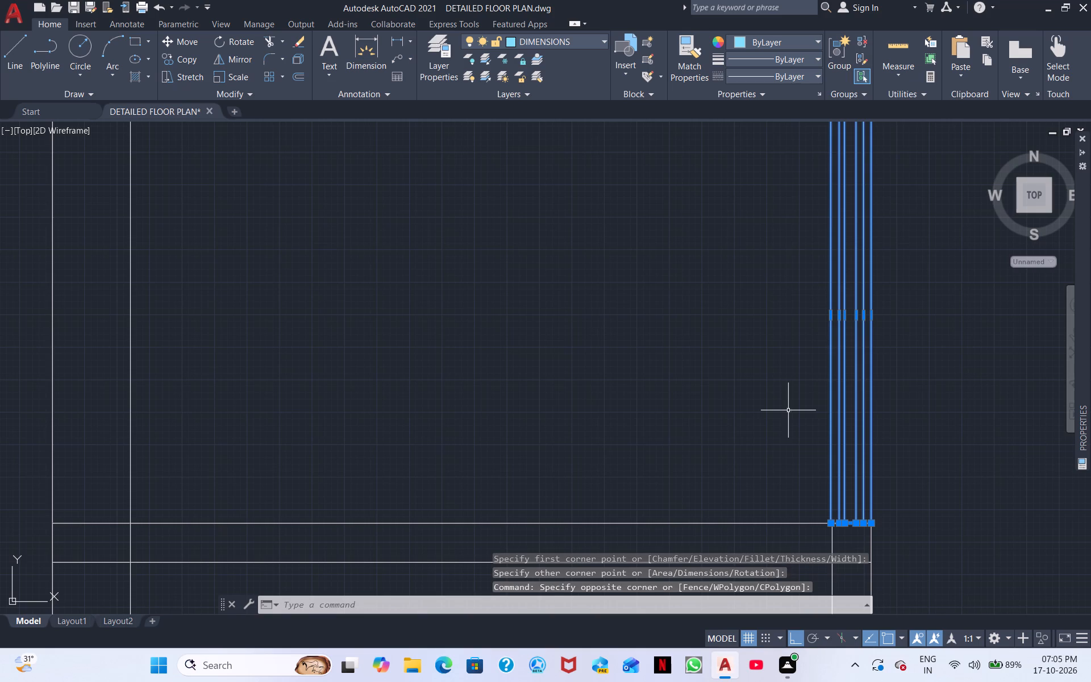
pyautogui.rightClick(788, 410)
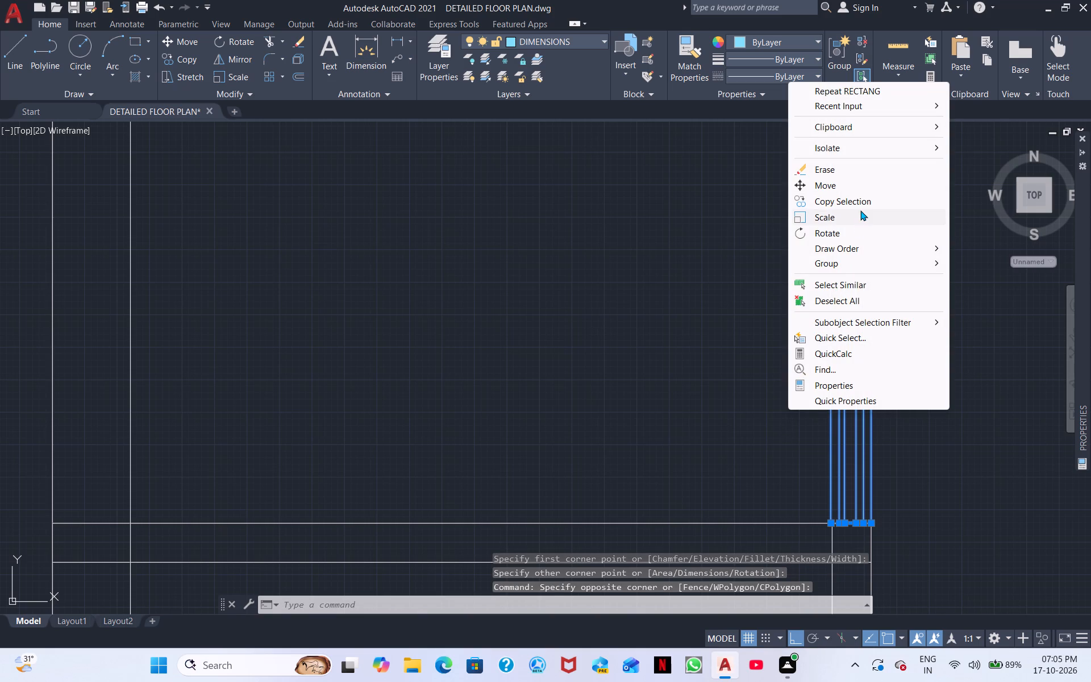
pyautogui.click(860, 200)
pyautogui.click(854, 263)
pyautogui.click(989, 266)
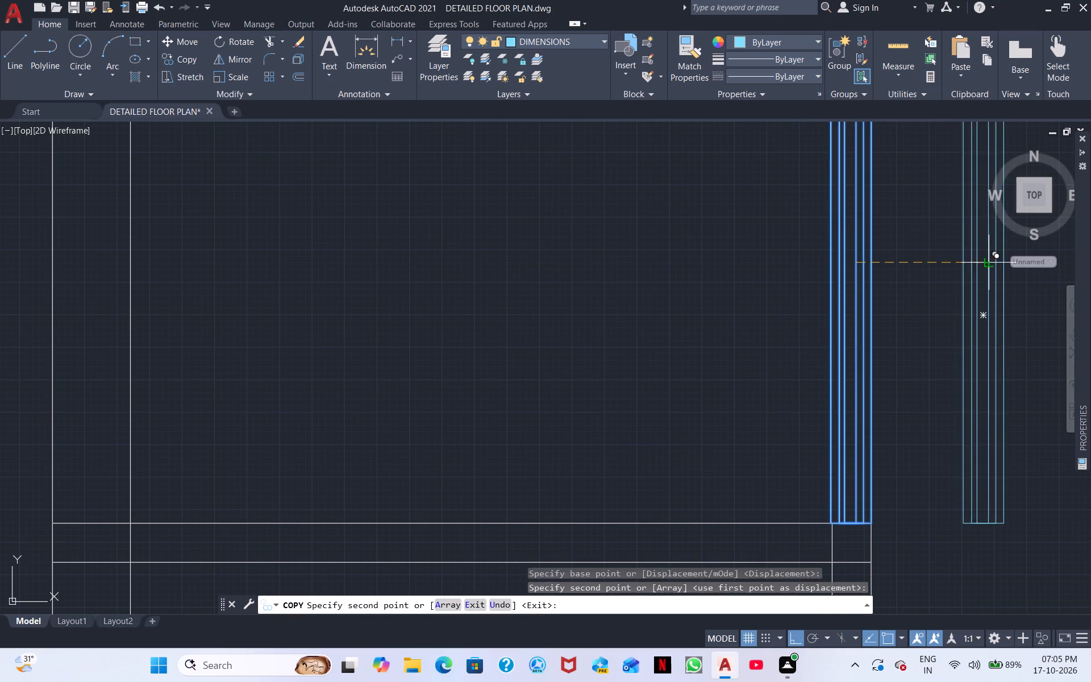
pyautogui.scroll(-3, 1035, 336)
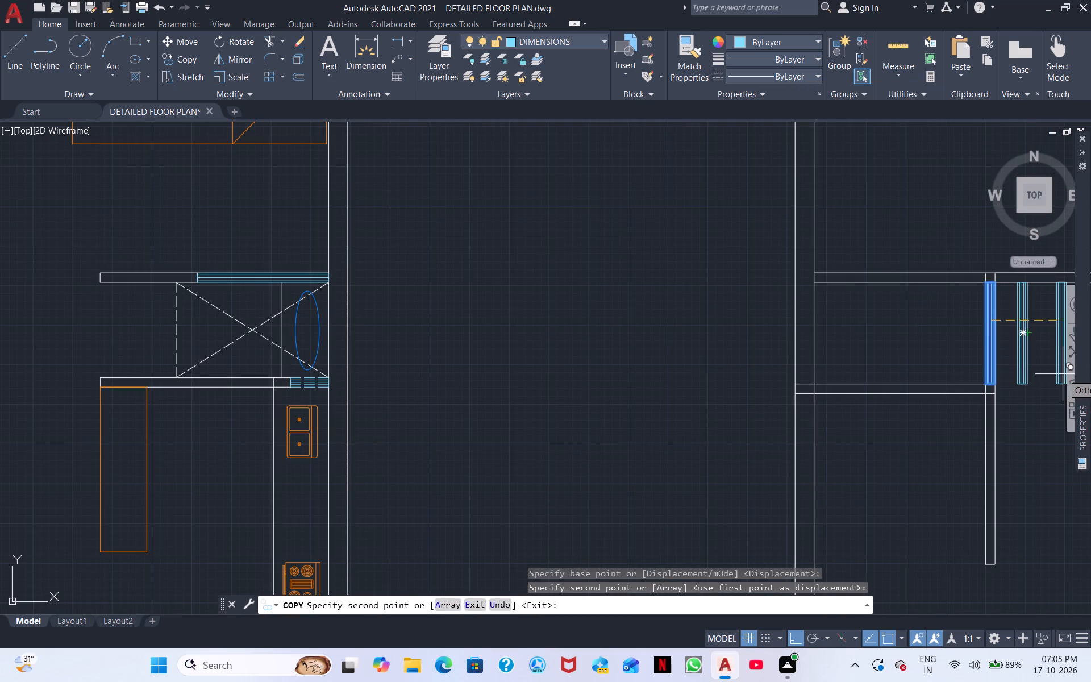
pyautogui.rightClick(1063, 374)
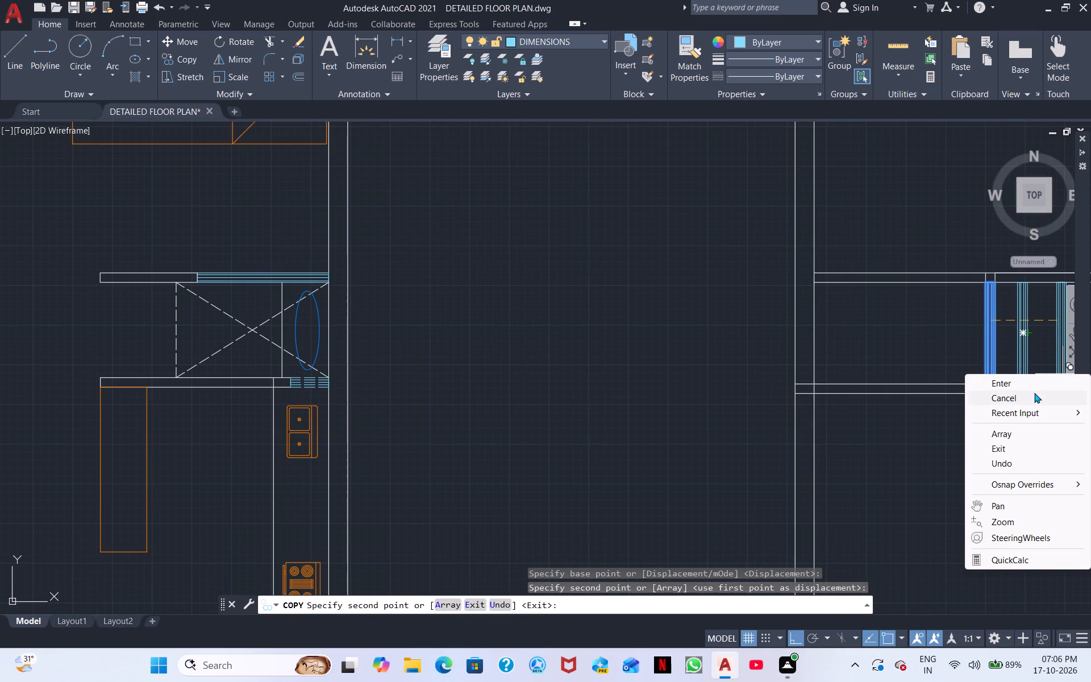
pyautogui.click(1033, 393)
# Rotate the copied window 270 degrees about its upper west corner so it lies horizontally.
pyautogui.moveTo(1039, 380); pyautogui.dragTo(889, 413, button='middle')
pyautogui.moveTo(900, 429); pyautogui.dragTo(897, 419)
pyautogui.click(868, 364)
pyautogui.rightClick(968, 364)
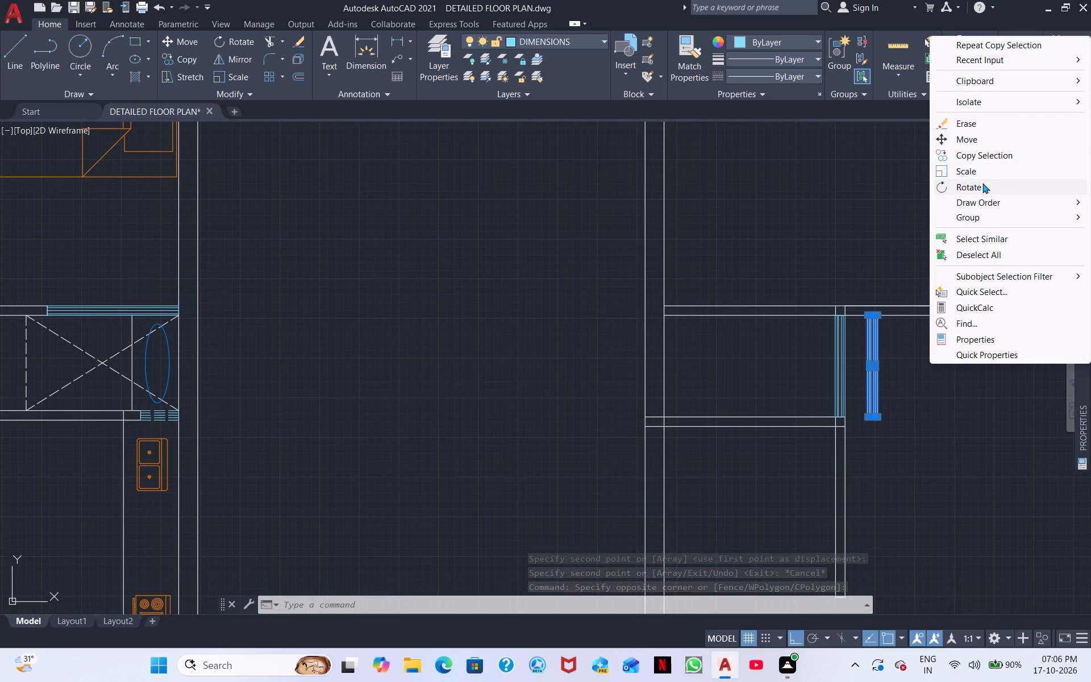
pyautogui.click(983, 182)
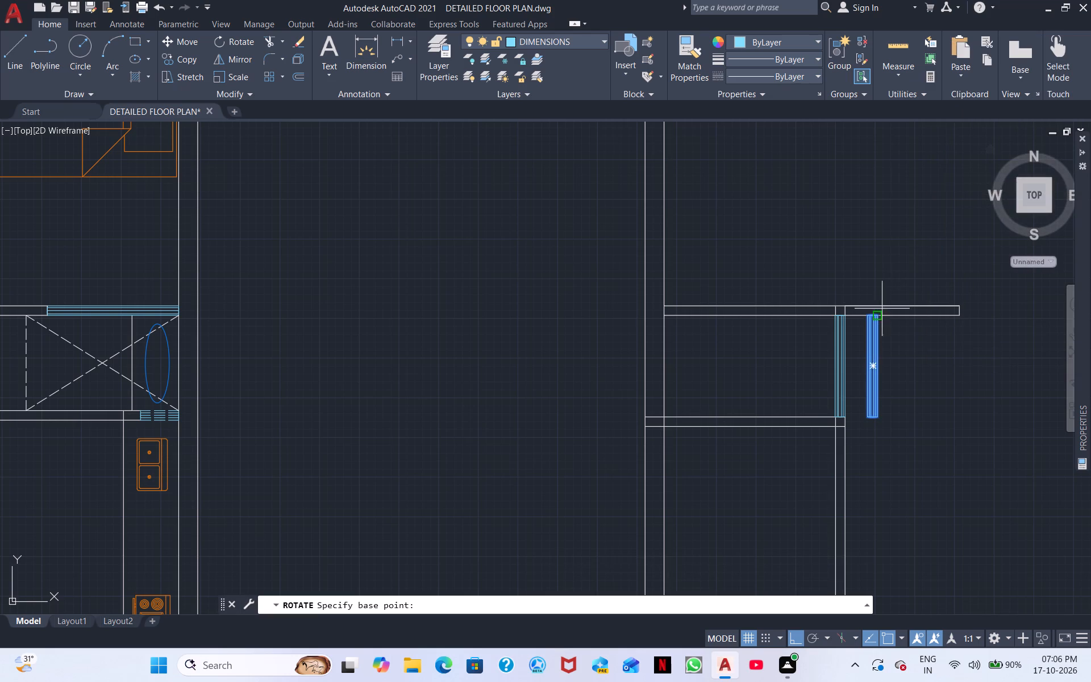
pyautogui.scroll(4, 873, 326)
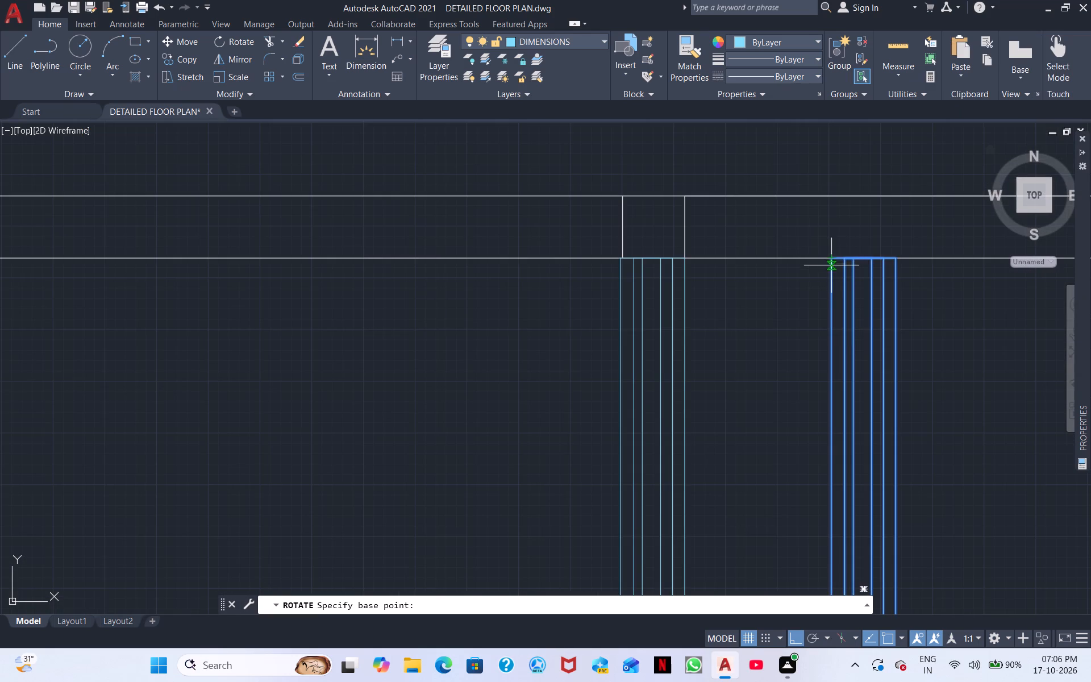
pyautogui.click(832, 260)
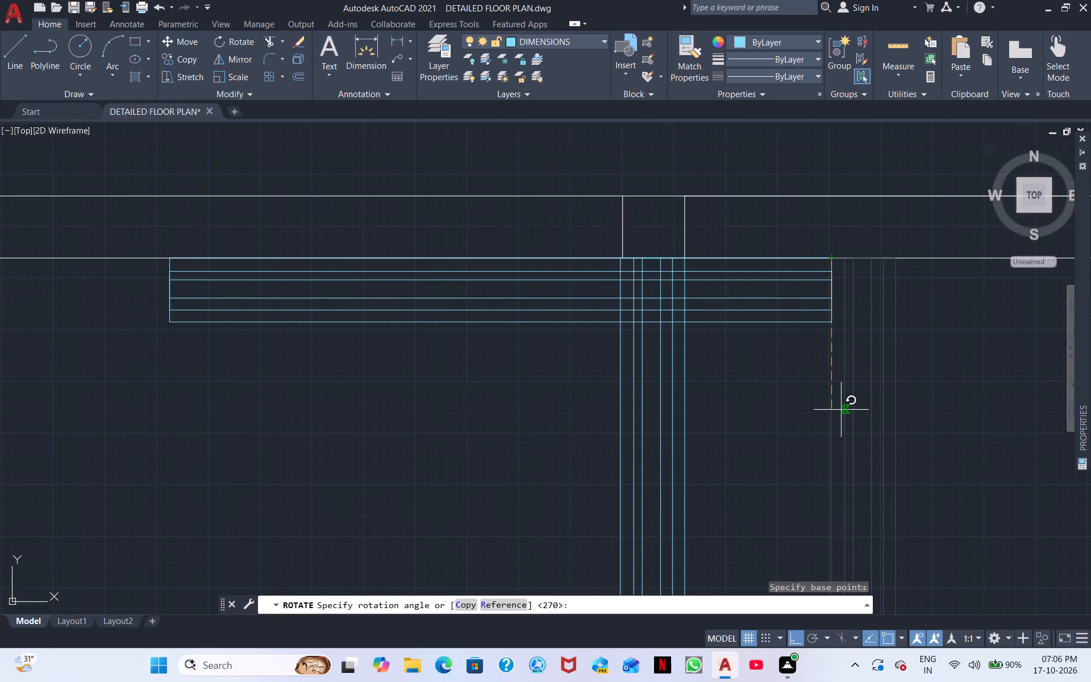
pyautogui.click(832, 484)
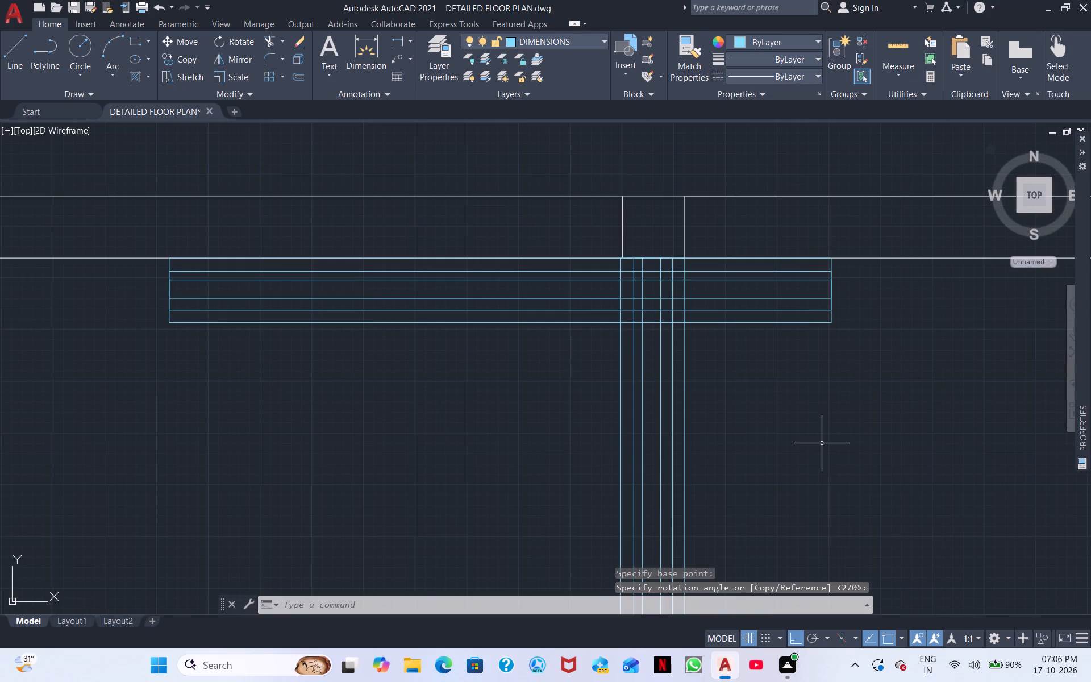
# Move the horizontal window by its upper west corner to where the north wall's upper line meets the west wall.
pyautogui.click(825, 338)
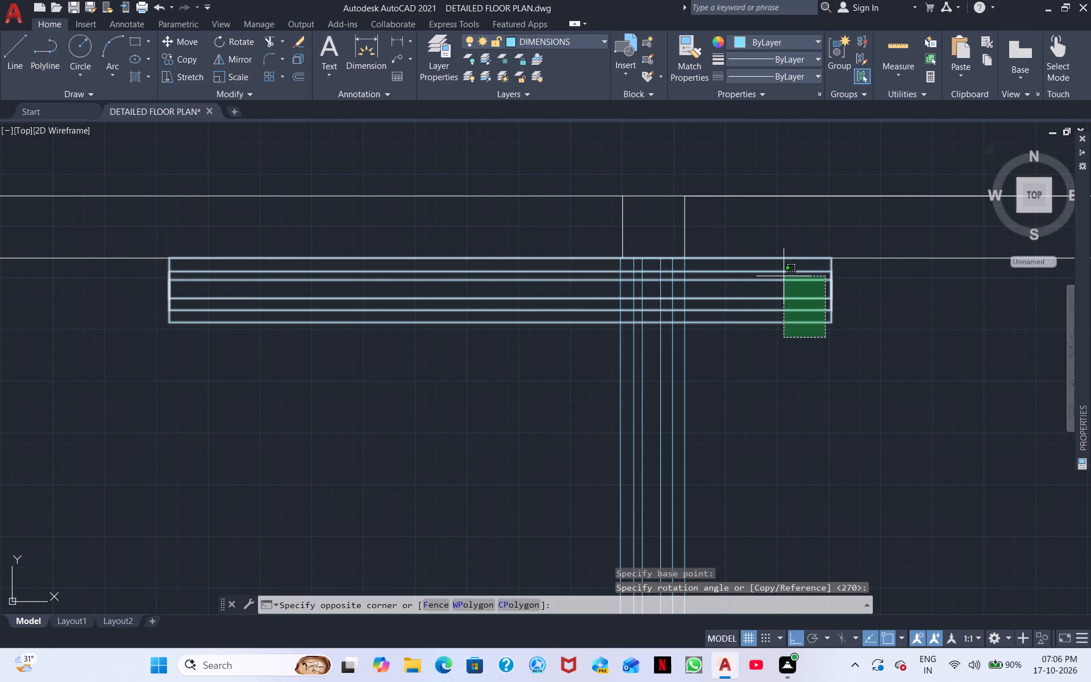
pyautogui.click(780, 268)
pyautogui.scroll(-2, 889, 371)
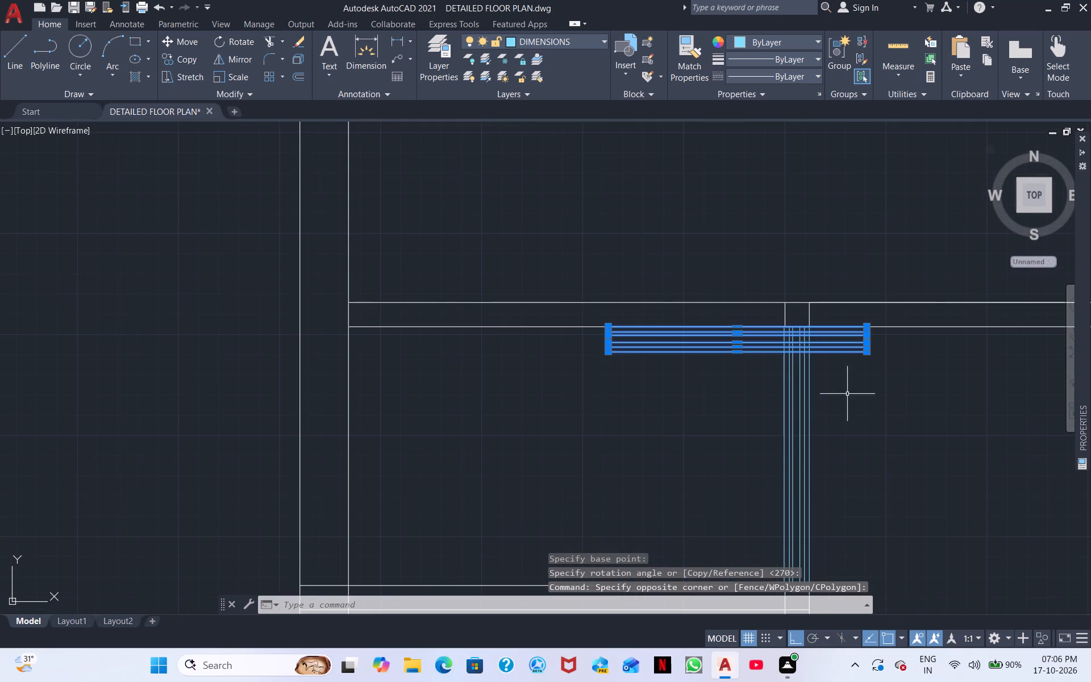
pyautogui.moveTo(847, 394); pyautogui.dragTo(925, 395, button='middle')
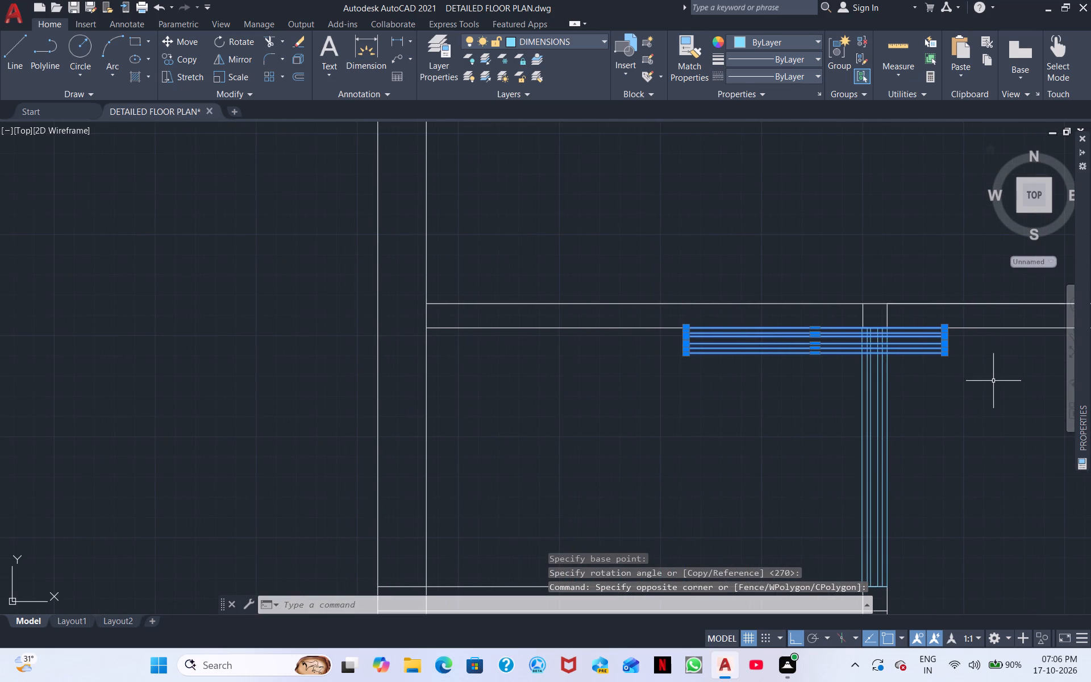
pyautogui.rightClick(985, 385)
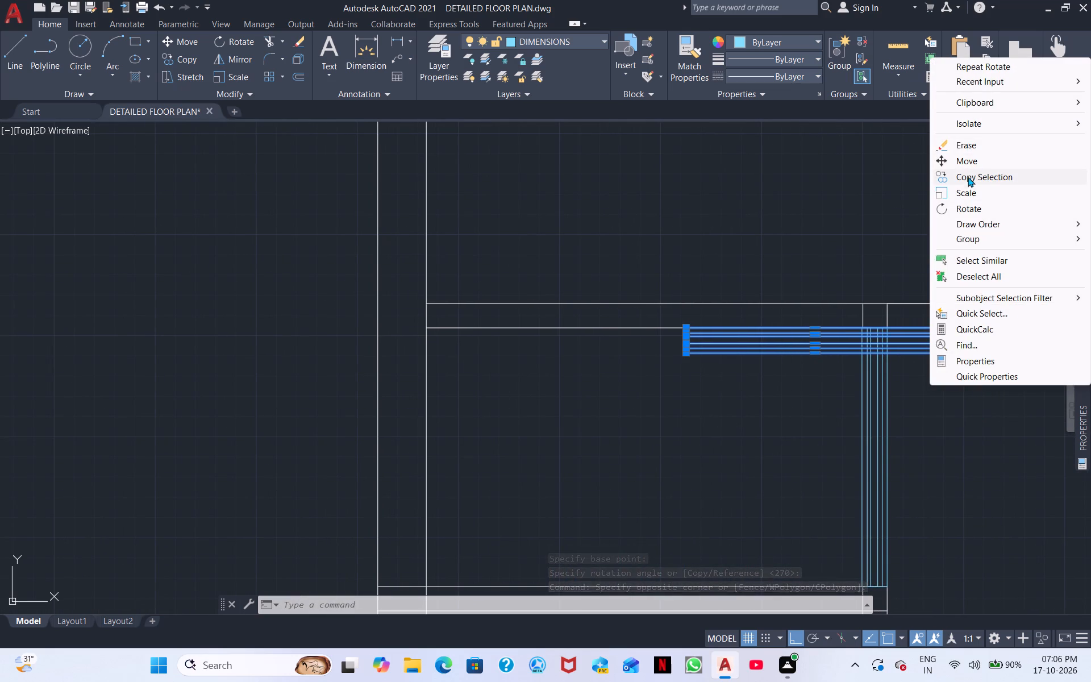
pyautogui.click(961, 161)
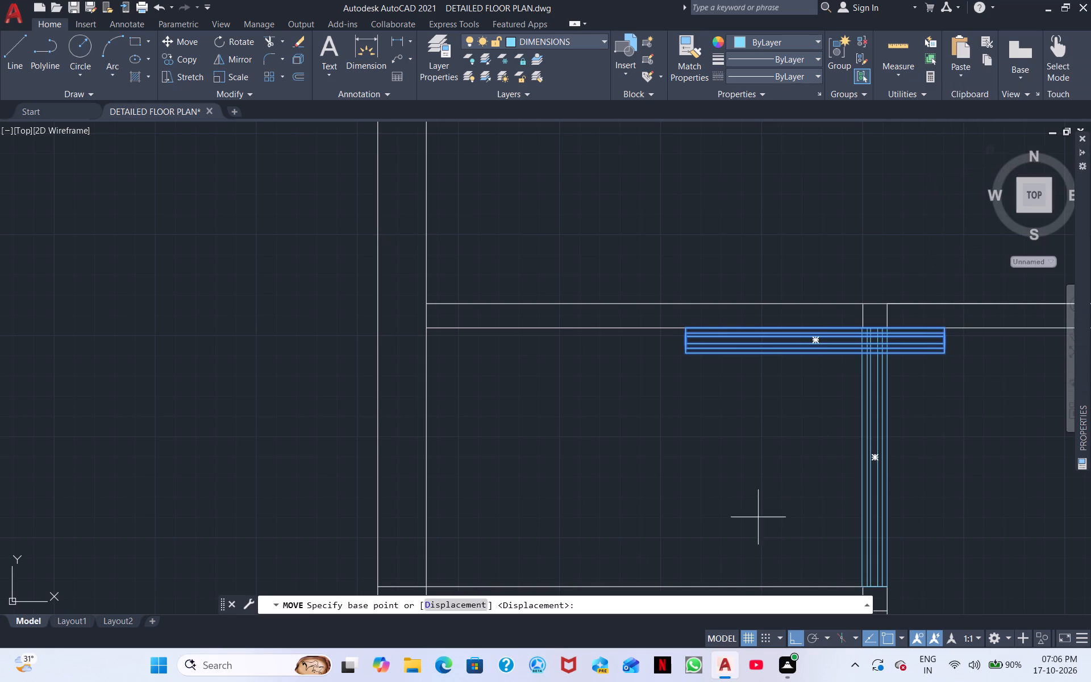
pyautogui.click(797, 640)
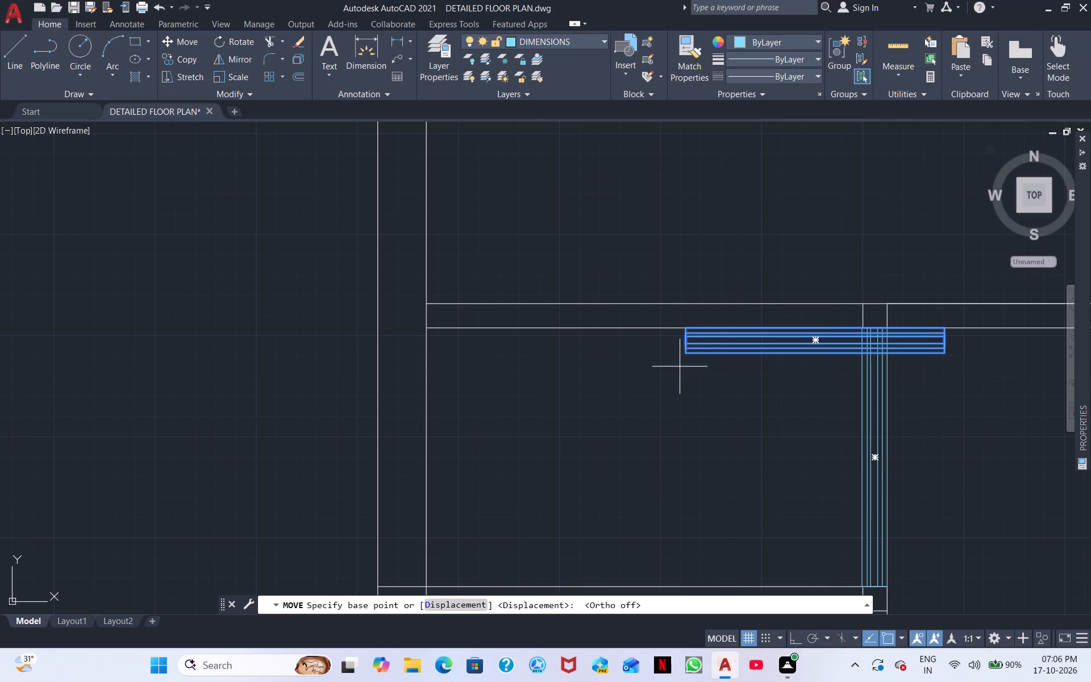
pyautogui.moveTo(678, 369); pyautogui.dragTo(773, 529, button='middle')
pyautogui.scroll(3, 774, 491)
pyautogui.click(796, 478)
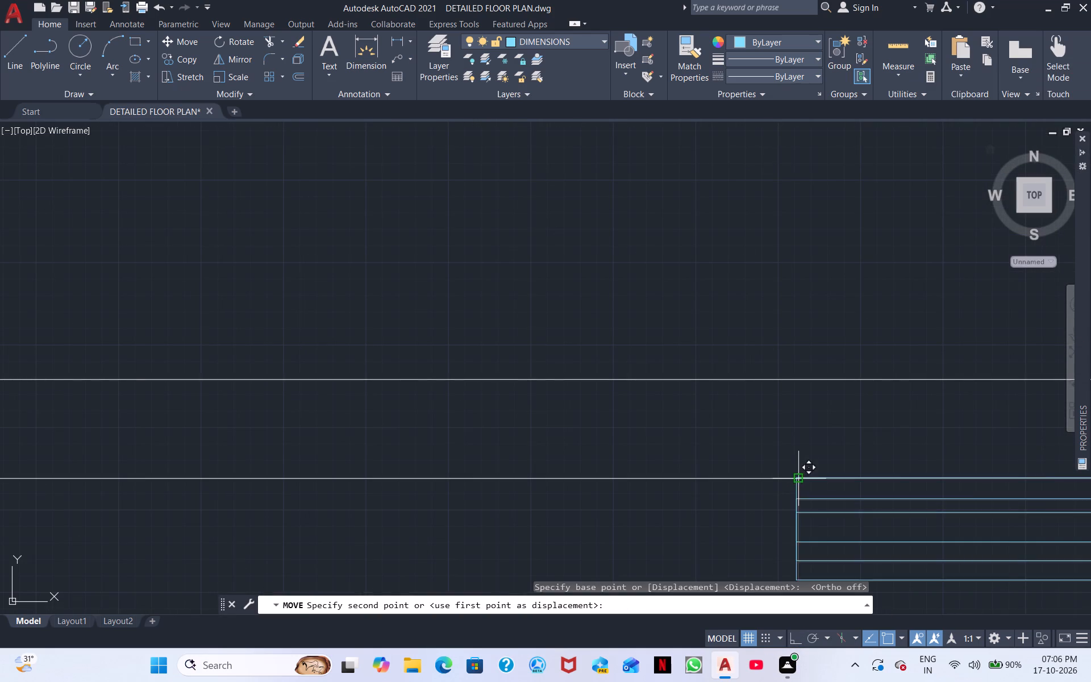
pyautogui.moveTo(569, 475); pyautogui.dragTo(1090, 435, button='middle')
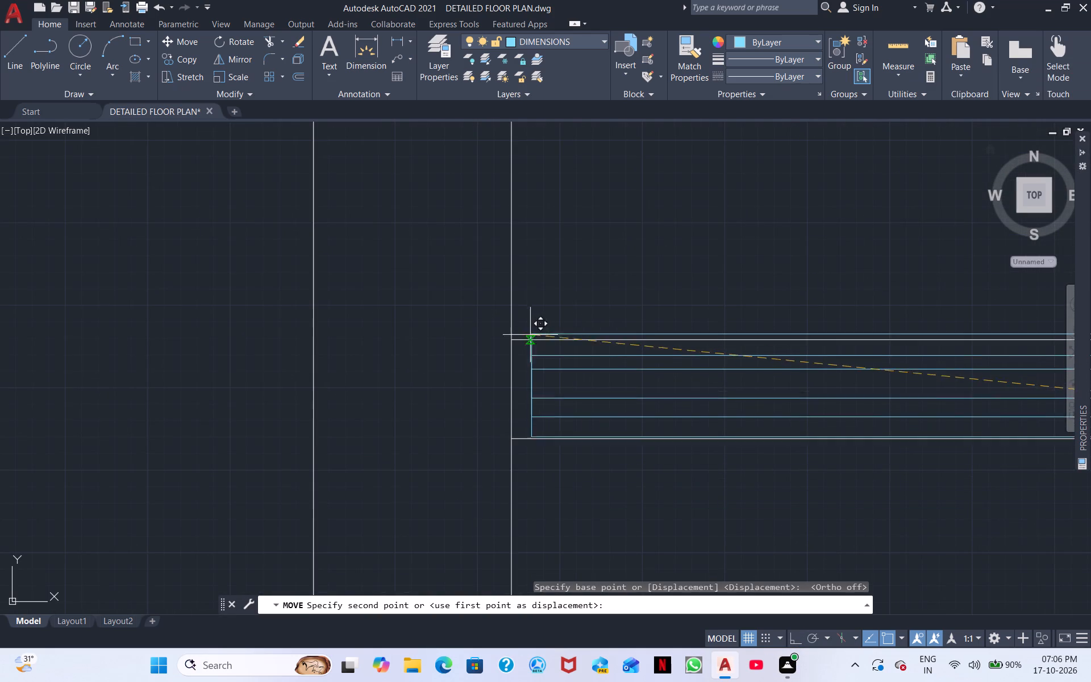
pyautogui.click(513, 339)
# Stretch the lower edge of the horizontal window's outer rectangle up onto the north wall's lower line.
pyautogui.scroll(-2, 788, 457)
pyautogui.scroll(1, 826, 483)
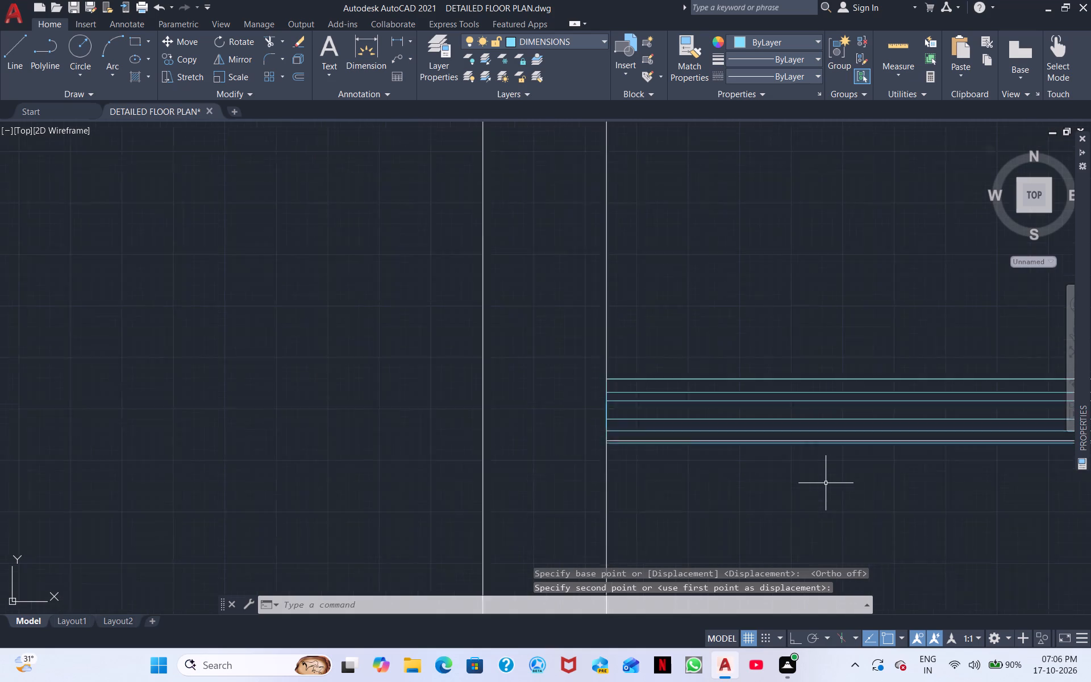
pyautogui.scroll(2, 826, 483)
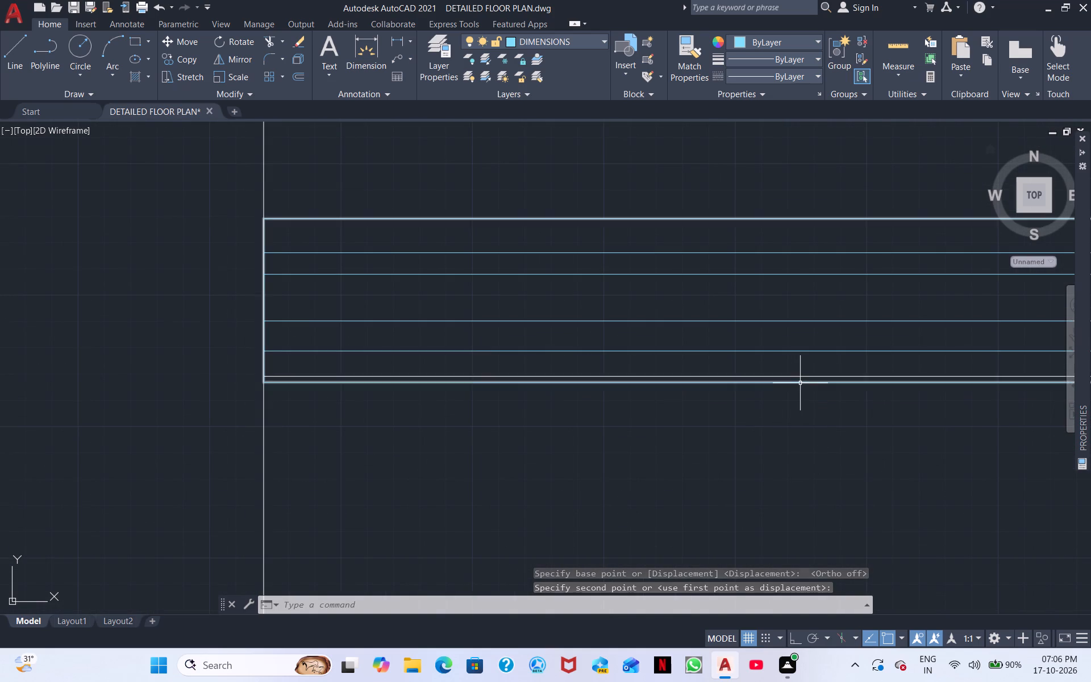
pyautogui.click(800, 383)
pyautogui.scroll(-2, 842, 426)
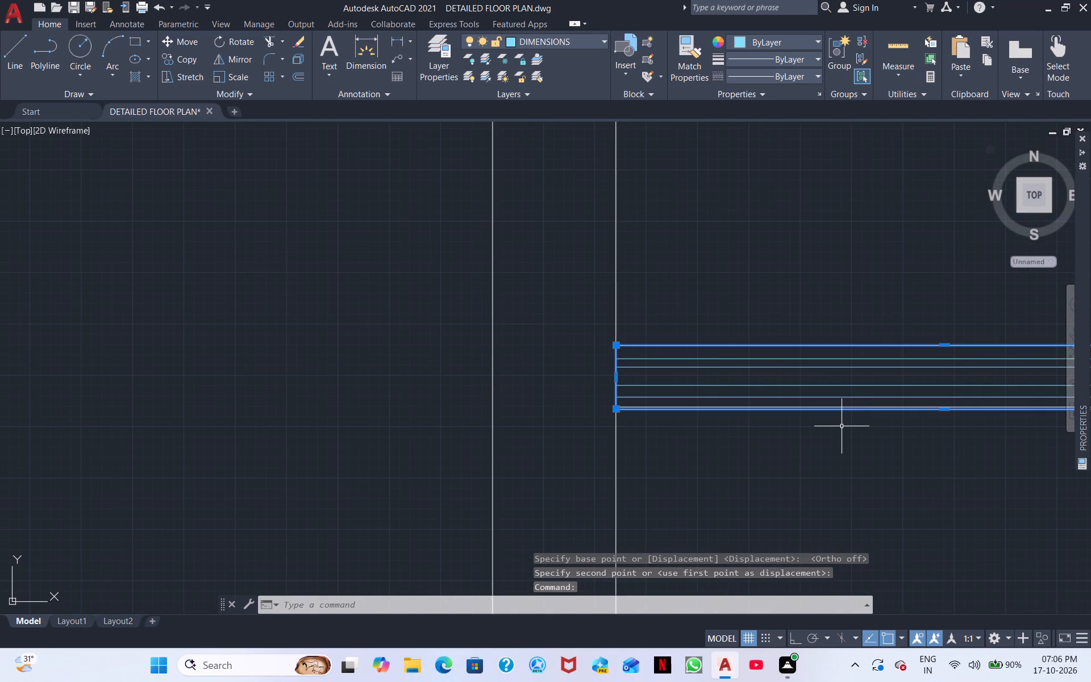
pyautogui.scroll(4, 951, 409)
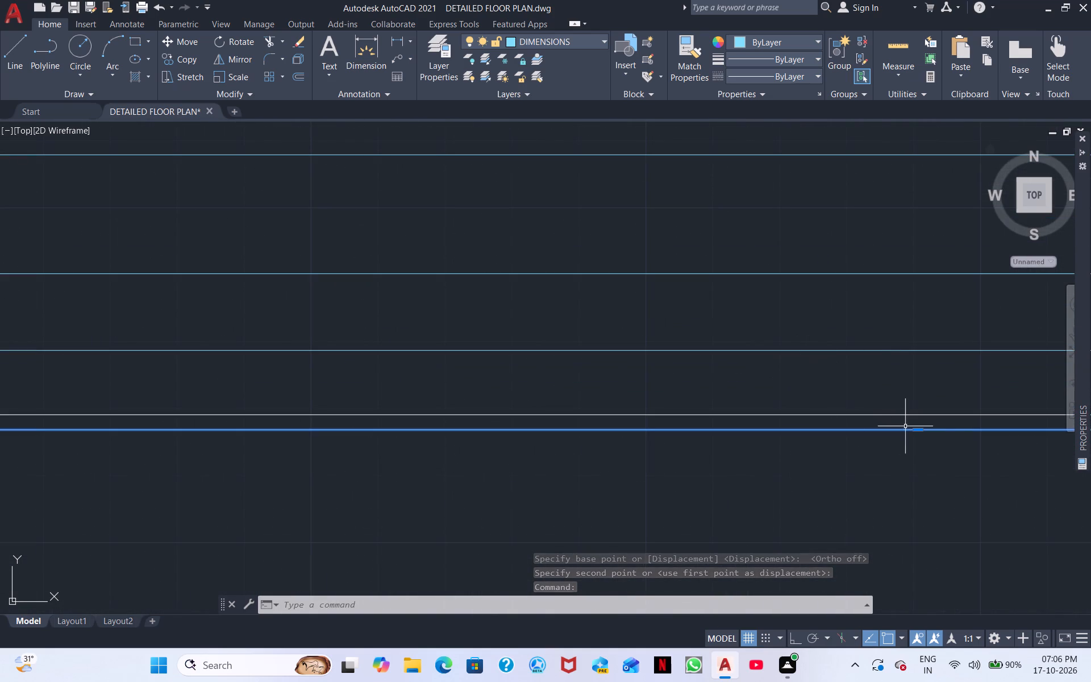
pyautogui.click(917, 429)
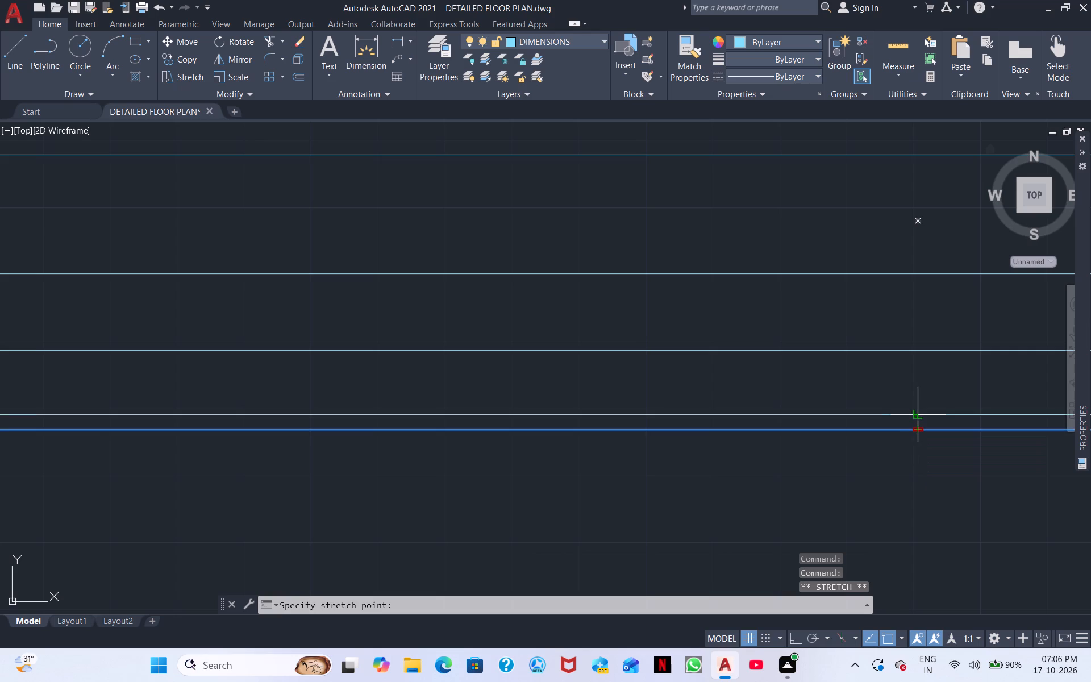
pyautogui.click(919, 413)
pyautogui.scroll(-3, 921, 447)
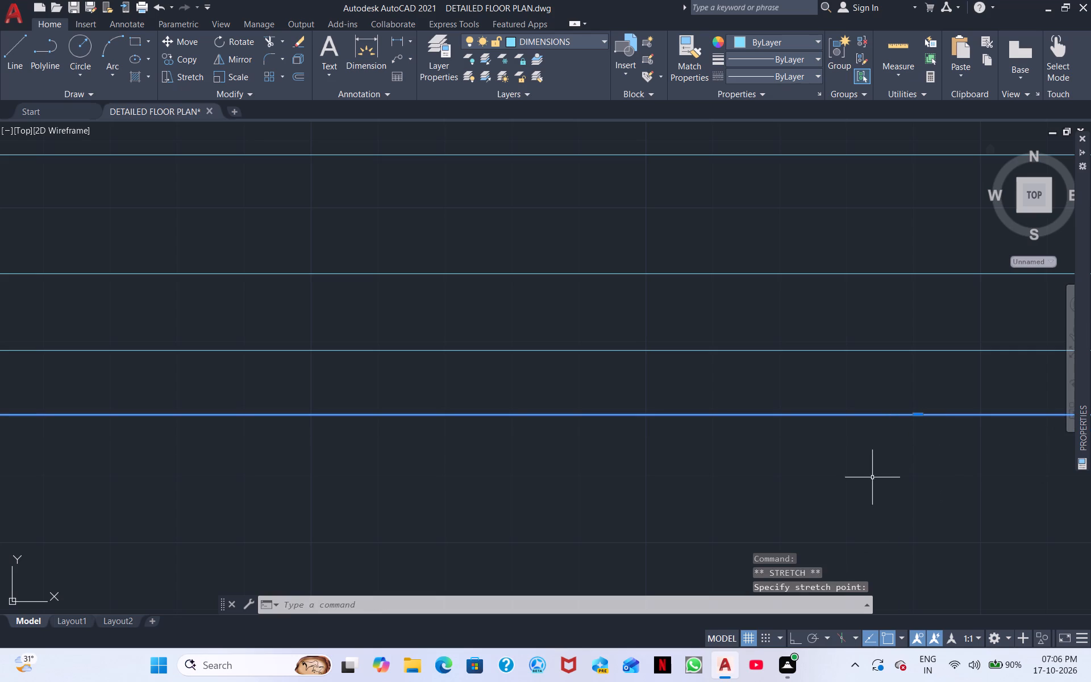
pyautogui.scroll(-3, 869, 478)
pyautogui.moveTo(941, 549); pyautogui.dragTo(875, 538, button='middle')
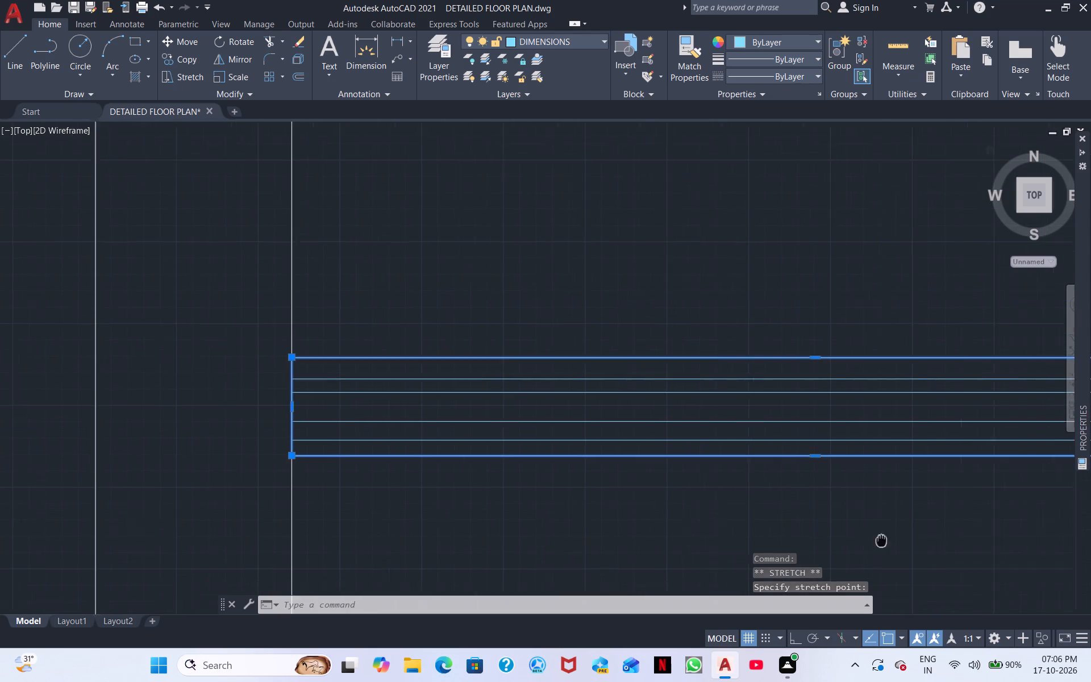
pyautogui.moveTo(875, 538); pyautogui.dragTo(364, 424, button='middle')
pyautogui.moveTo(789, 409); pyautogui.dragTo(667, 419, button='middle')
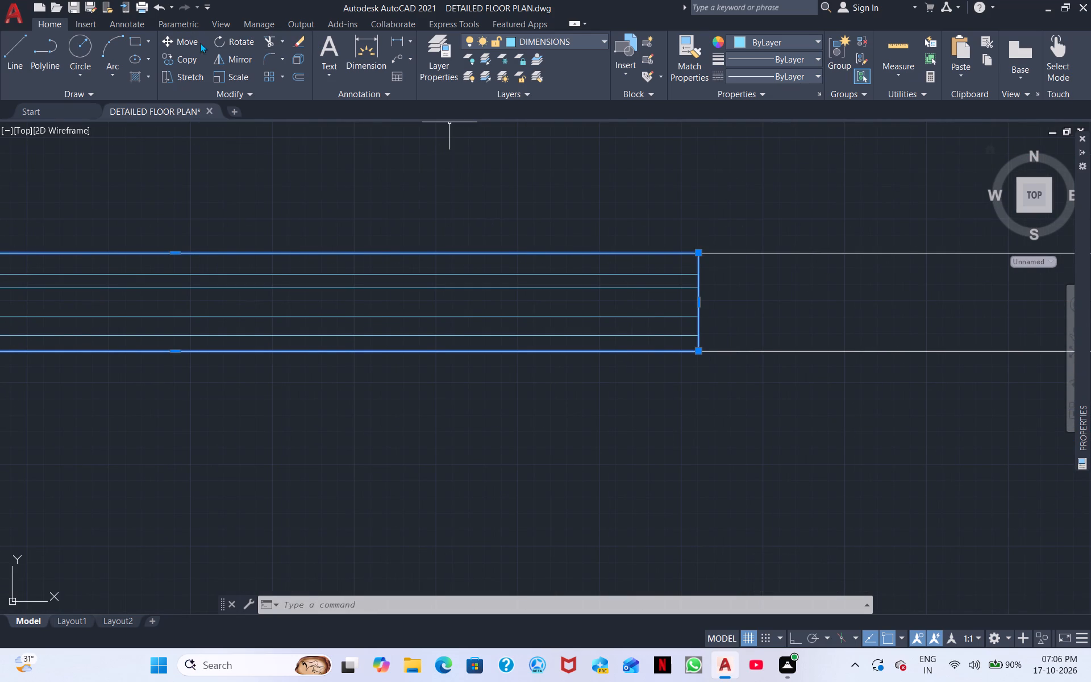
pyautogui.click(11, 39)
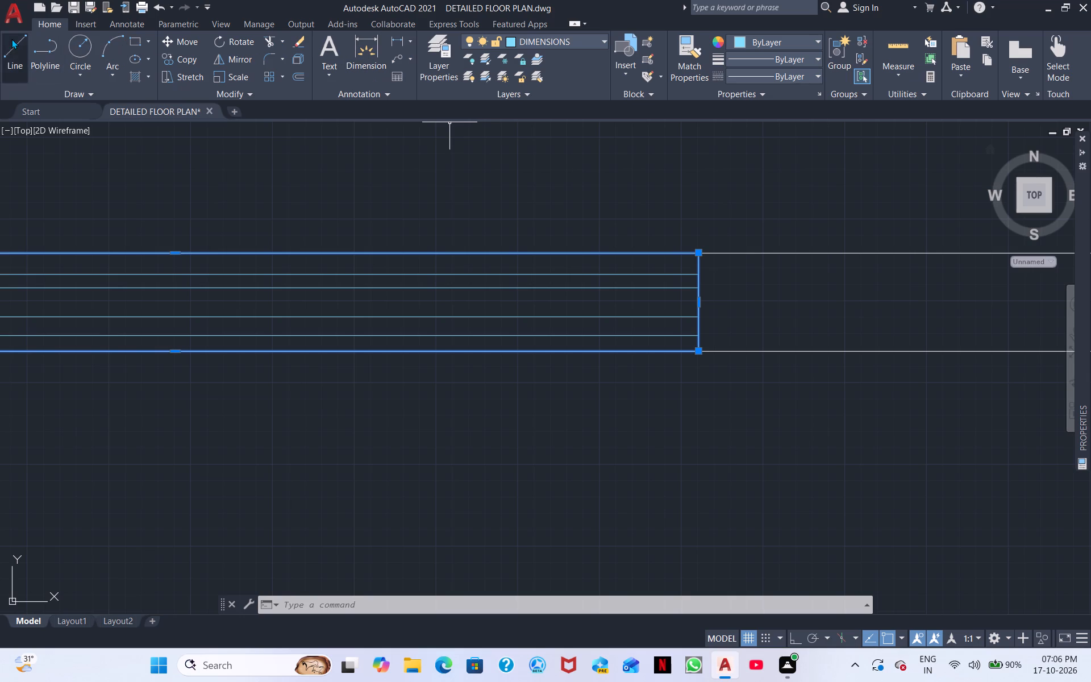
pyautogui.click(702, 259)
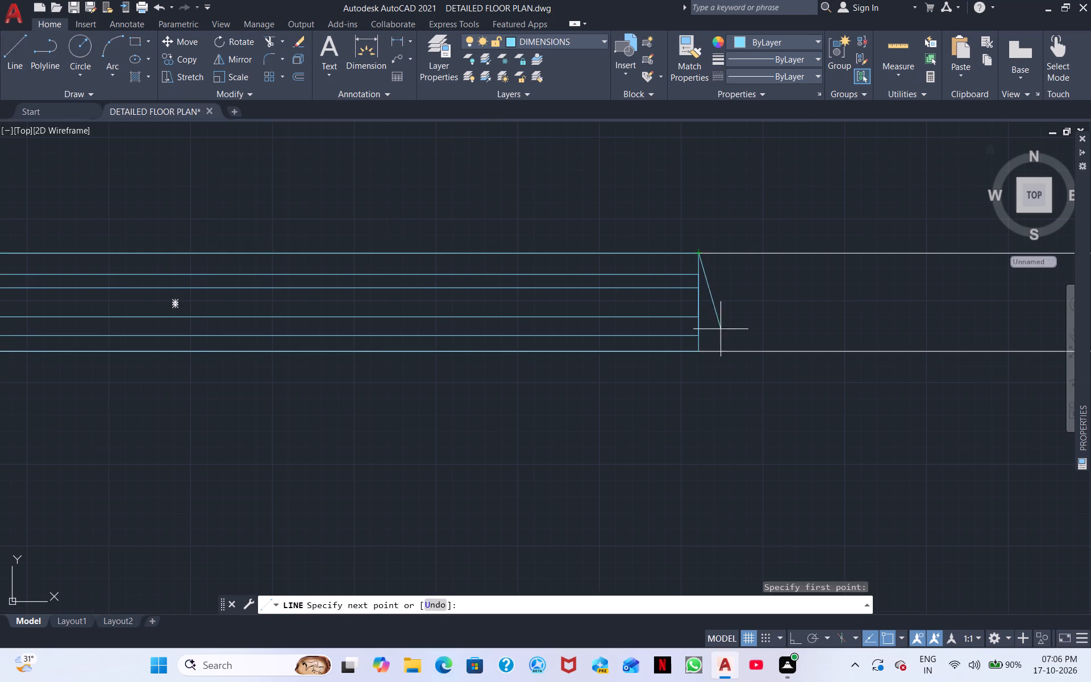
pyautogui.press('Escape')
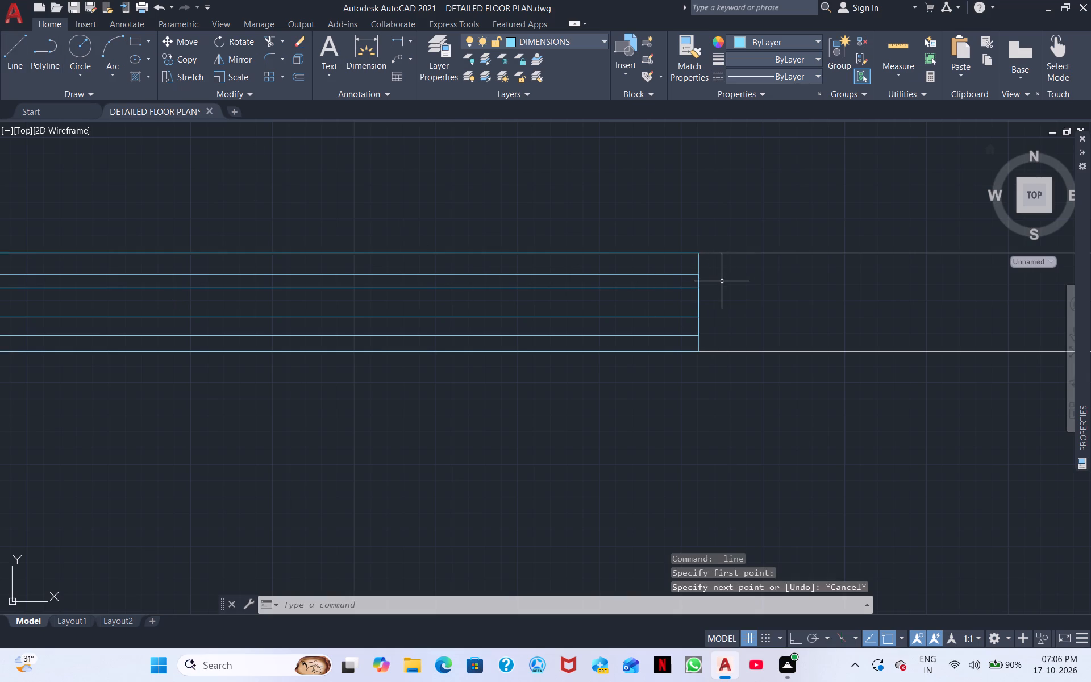
# Make layer 0 current and draw a closing line across the north wall's thickness at the horizontal window's east end.
pyautogui.click(538, 41)
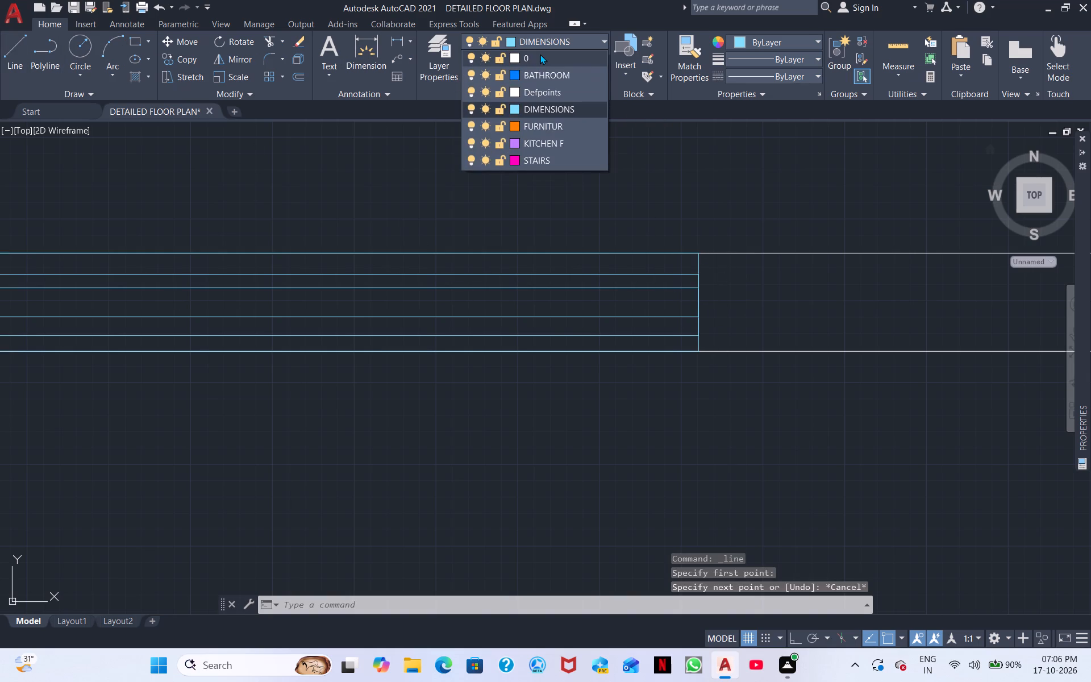
pyautogui.click(540, 54)
pyautogui.click(20, 49)
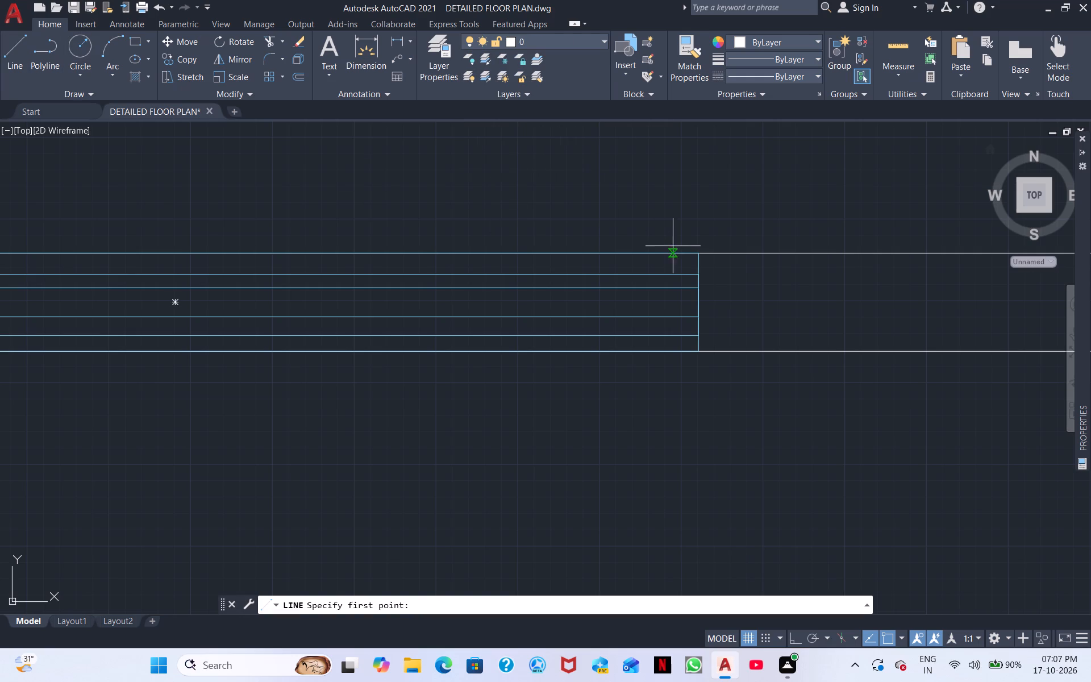
pyautogui.click(701, 256)
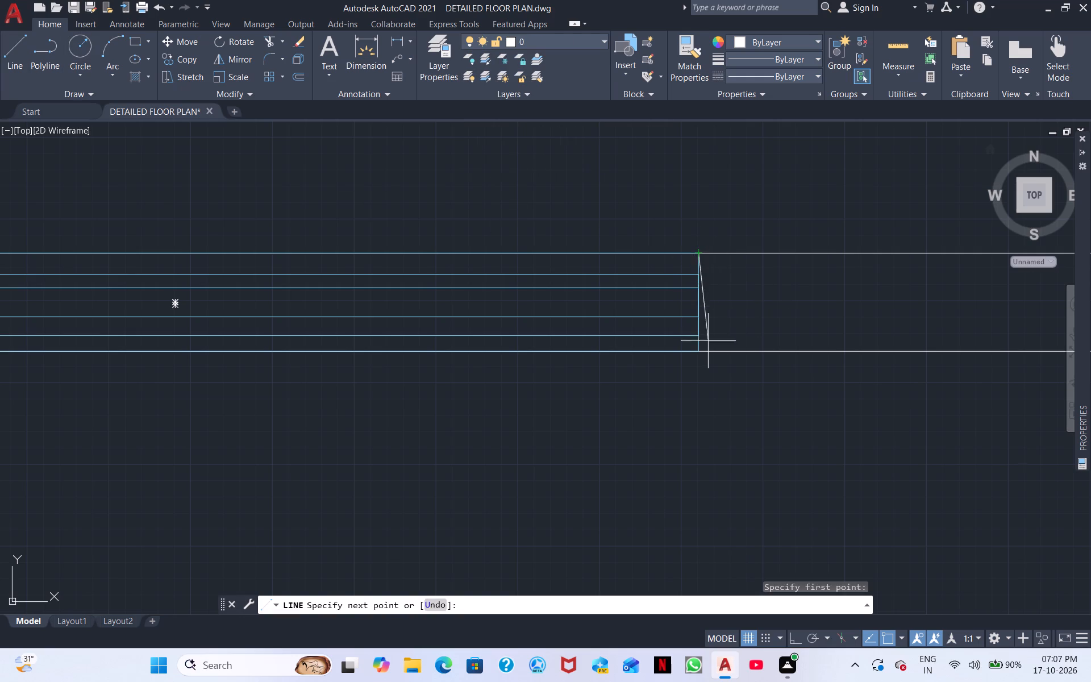
pyautogui.click(702, 352)
pyautogui.press('Escape')
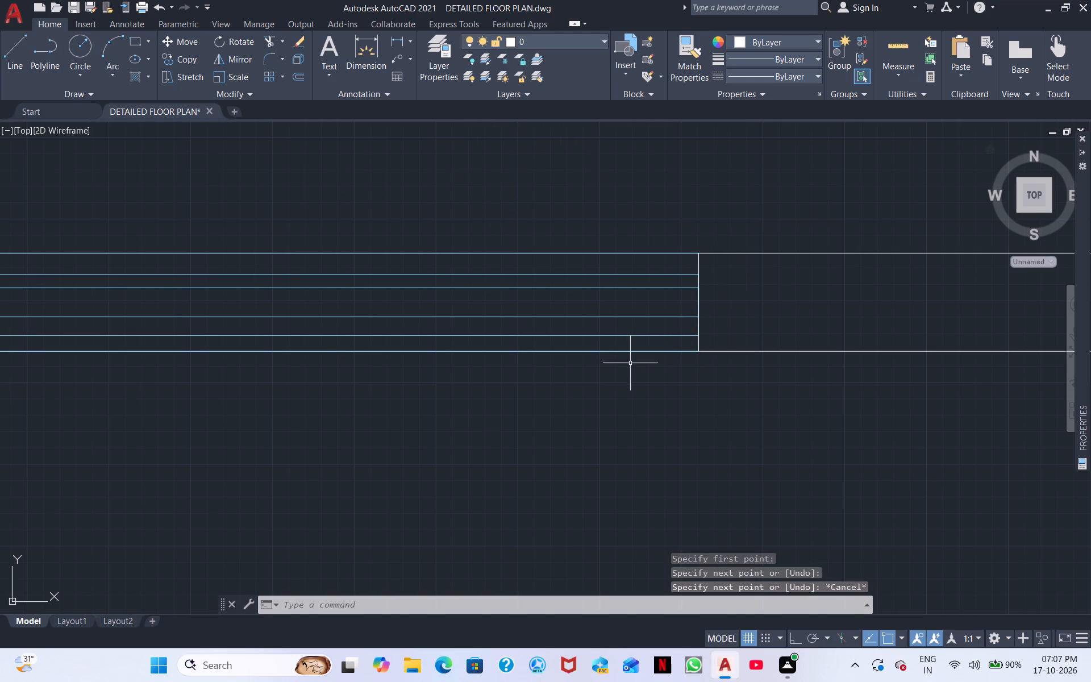
# Move the horizontal window's three rectangles straight down, clear of the north wall.
pyautogui.click(599, 351)
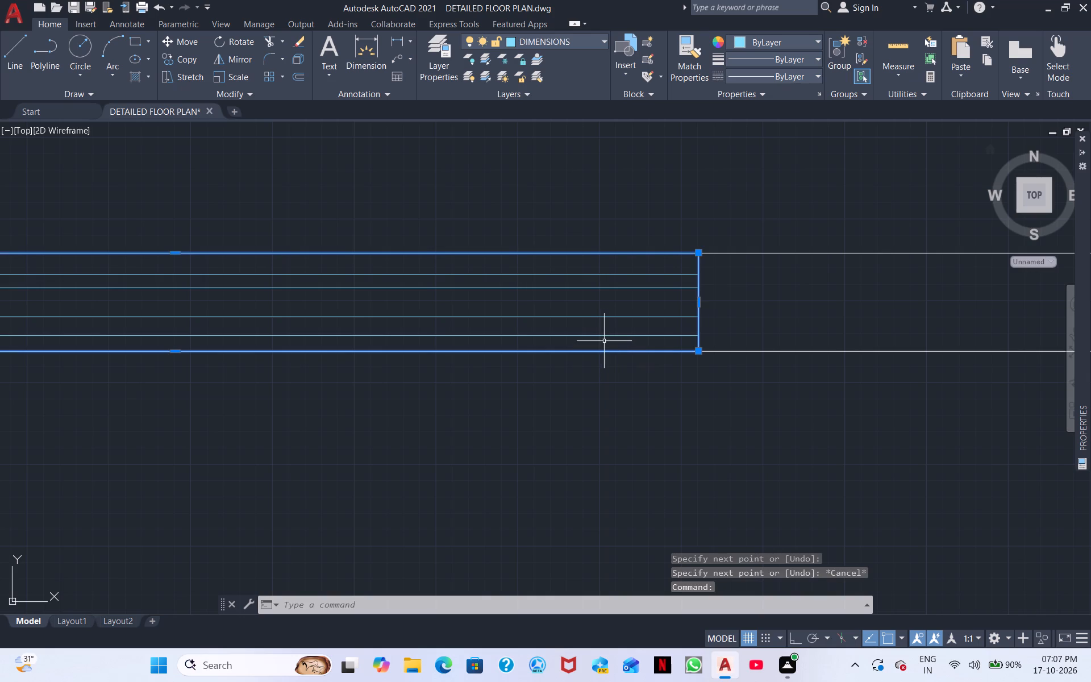
pyautogui.click(609, 335)
pyautogui.click(604, 317)
pyautogui.scroll(-2, 611, 302)
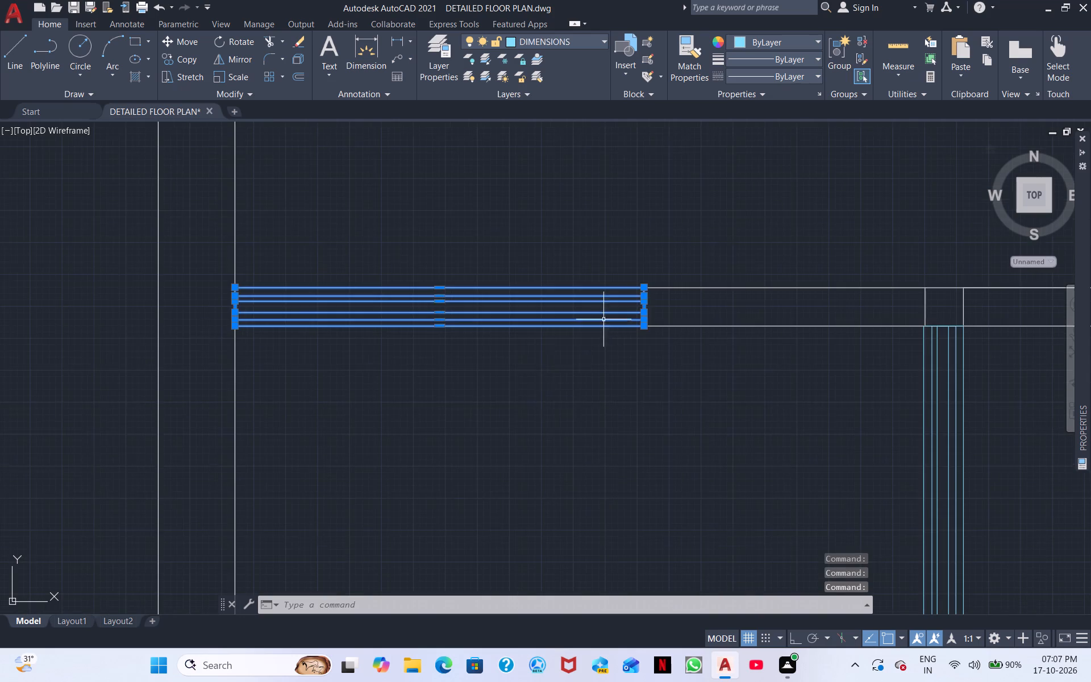
pyautogui.moveTo(524, 388); pyautogui.dragTo(776, 396, button='middle')
pyautogui.rightClick(776, 396)
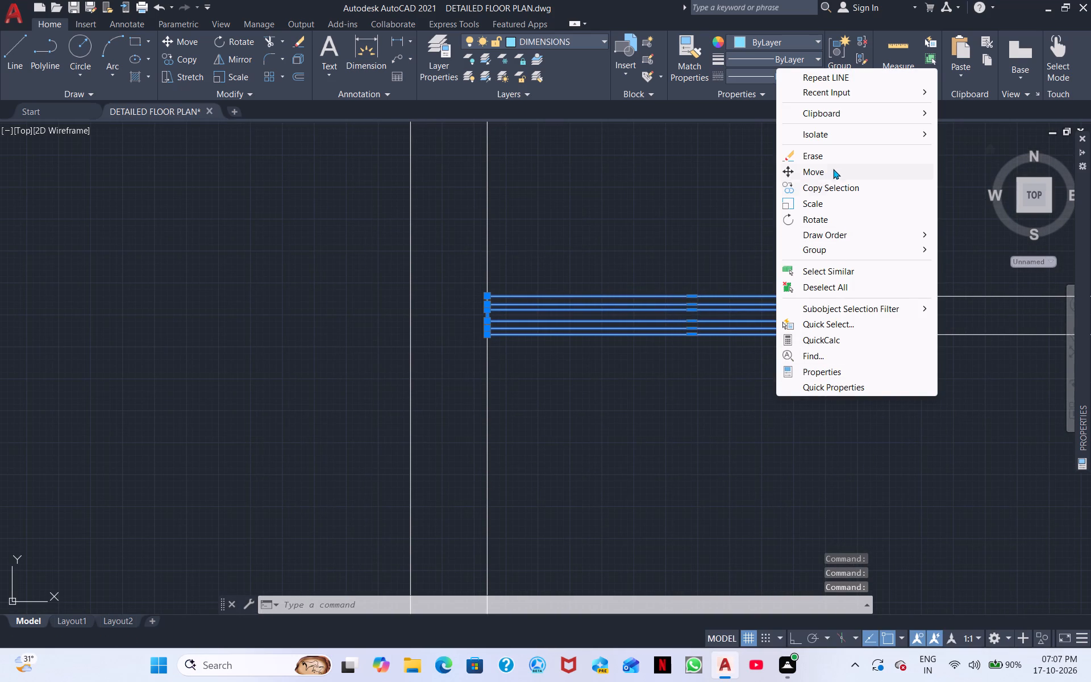
pyautogui.click(828, 166)
pyautogui.click(693, 315)
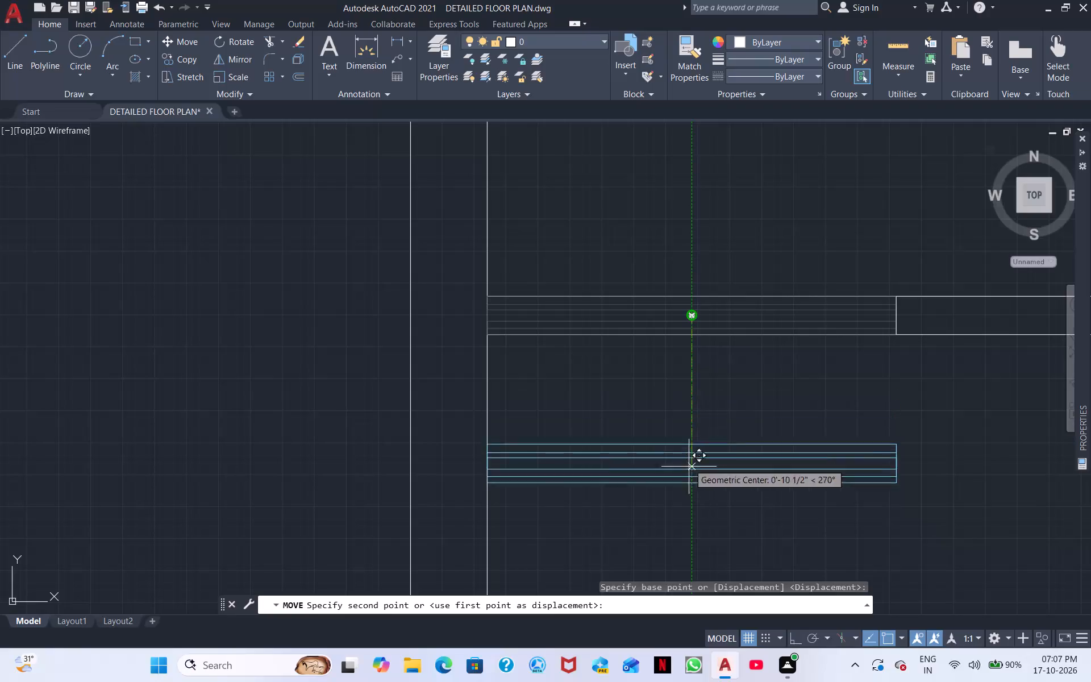
pyautogui.click(792, 633)
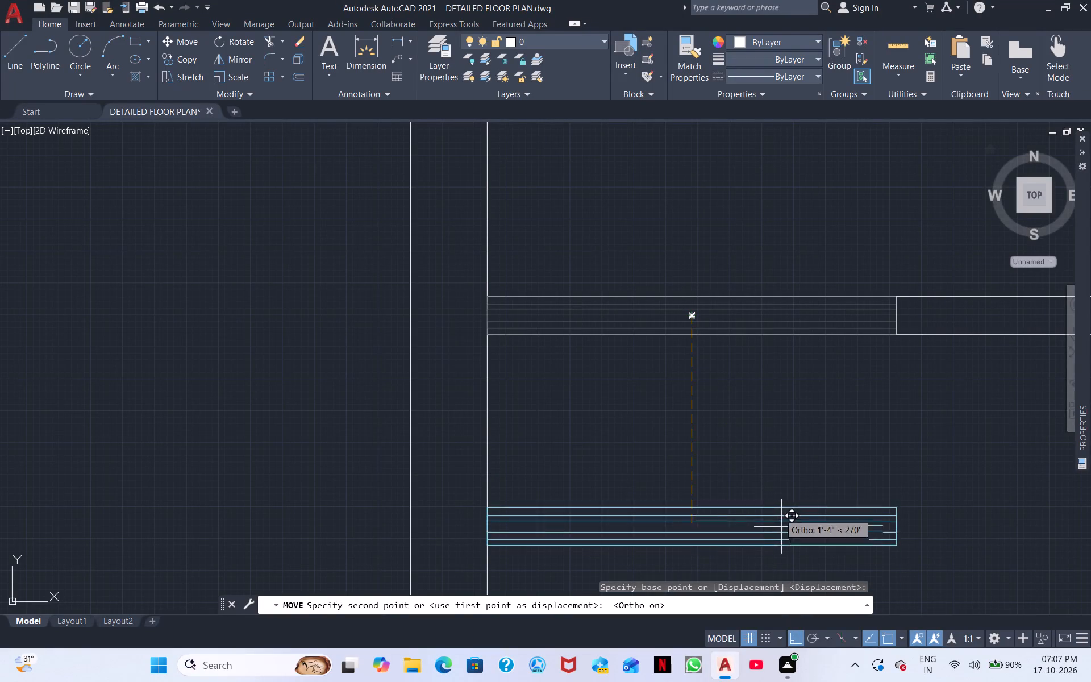
pyautogui.click(739, 400)
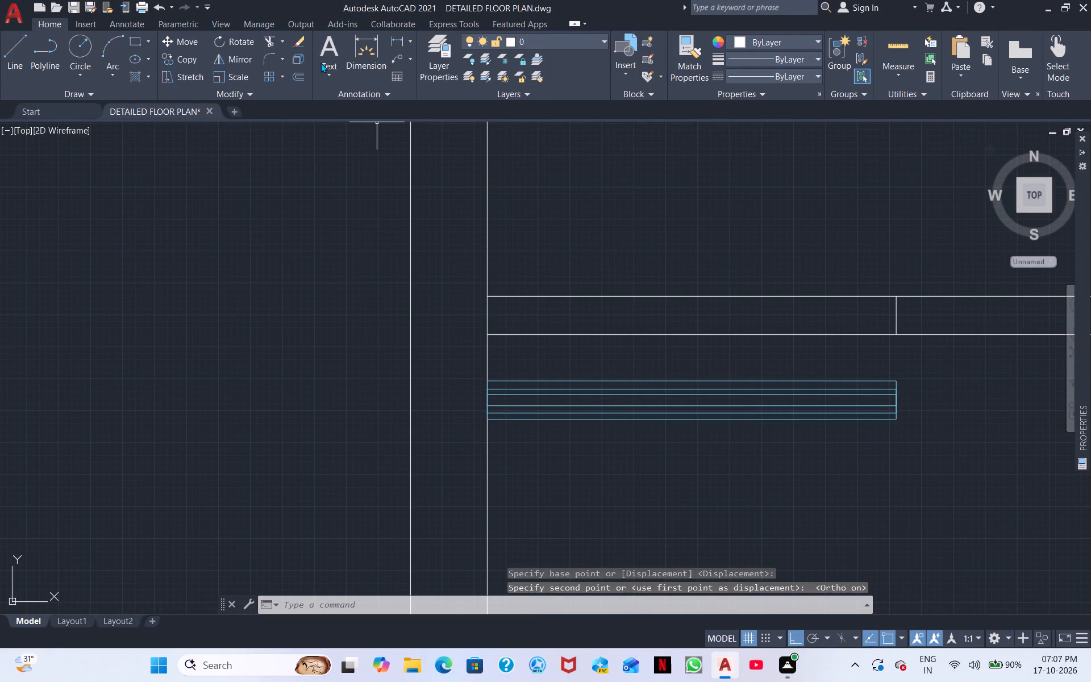
# Trim both north wall lines between the west wall and the new closing line to form the window opening.
pyautogui.click(274, 43)
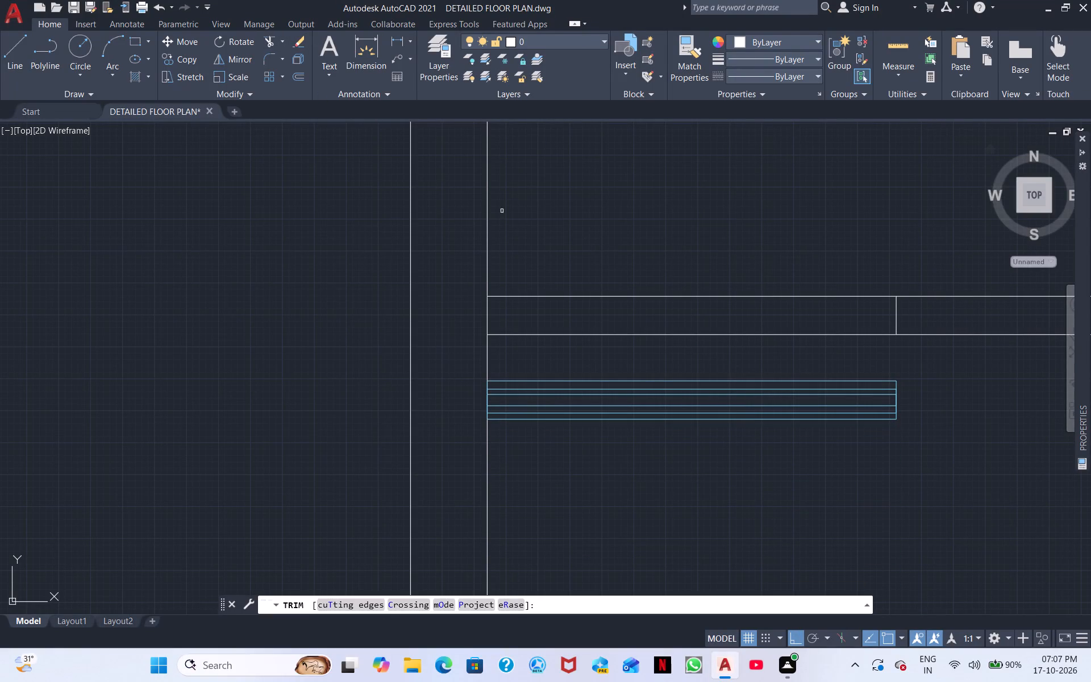
pyautogui.click(589, 296)
pyautogui.click(601, 333)
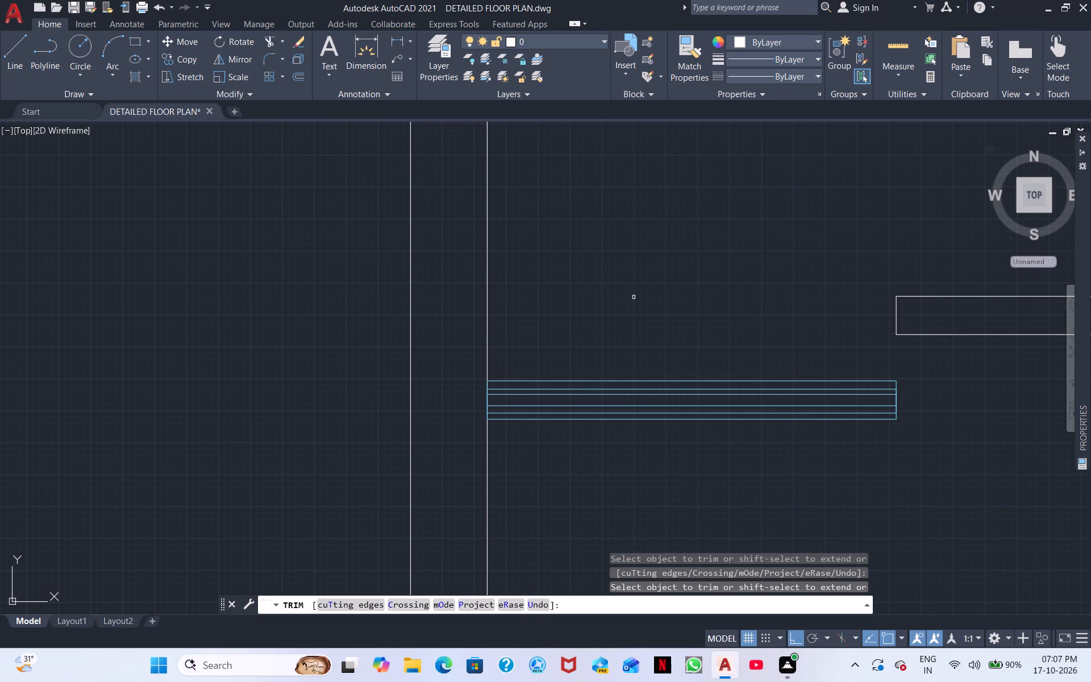
pyautogui.rightClick(632, 297)
pyautogui.click(664, 306)
# Move the three window rectangles by their upper east corner up to the top of the closing line, filling the opening.
pyautogui.moveTo(734, 426); pyautogui.dragTo(728, 418)
pyautogui.click(674, 374)
pyautogui.scroll(1, 877, 473)
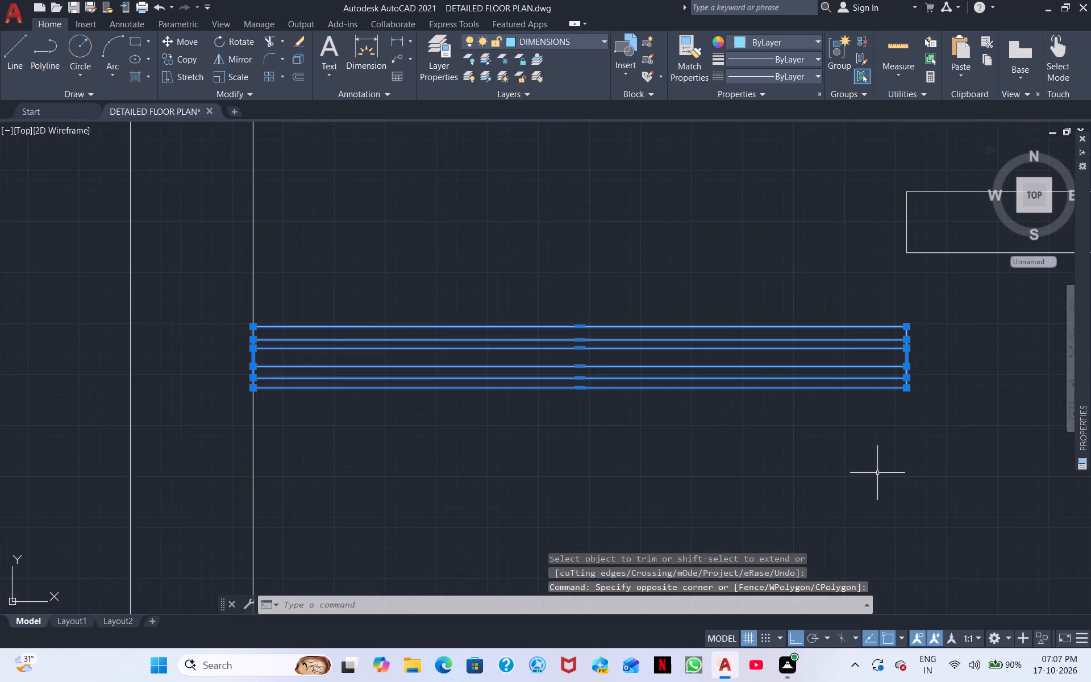
pyautogui.scroll(2, 877, 473)
pyautogui.moveTo(939, 481); pyautogui.dragTo(840, 669, button='middle')
pyautogui.moveTo(836, 542); pyautogui.dragTo(839, 620, button='middle')
pyautogui.moveTo(842, 564); pyautogui.dragTo(864, 664, button='middle')
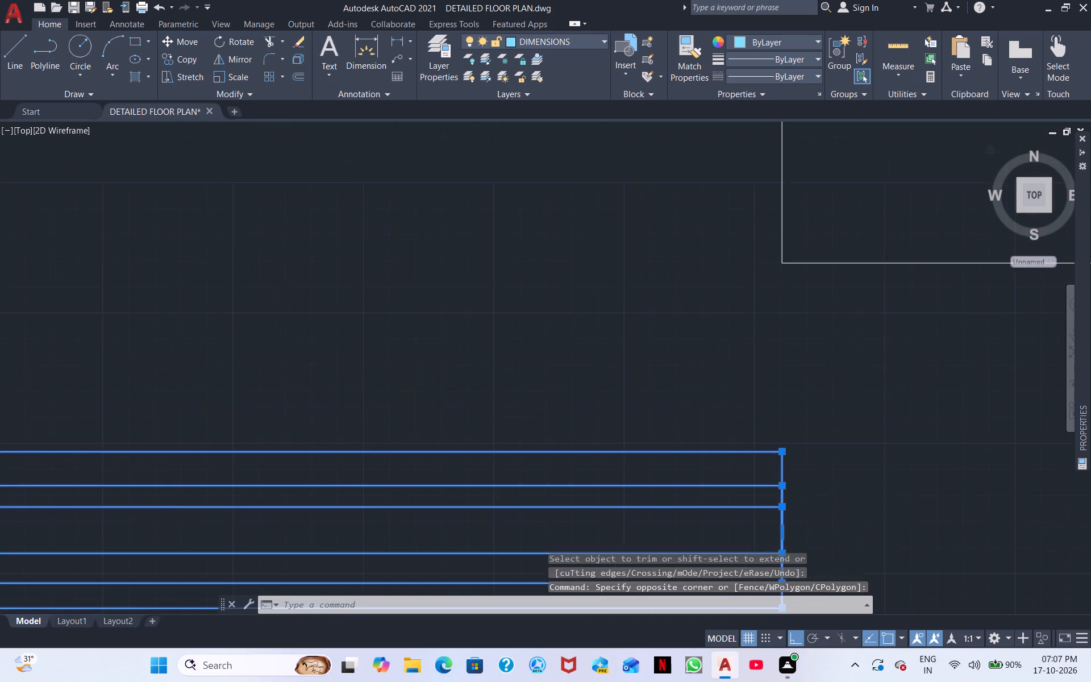
pyautogui.moveTo(864, 664); pyautogui.dragTo(865, 667, button='middle')
pyautogui.rightClick(864, 463)
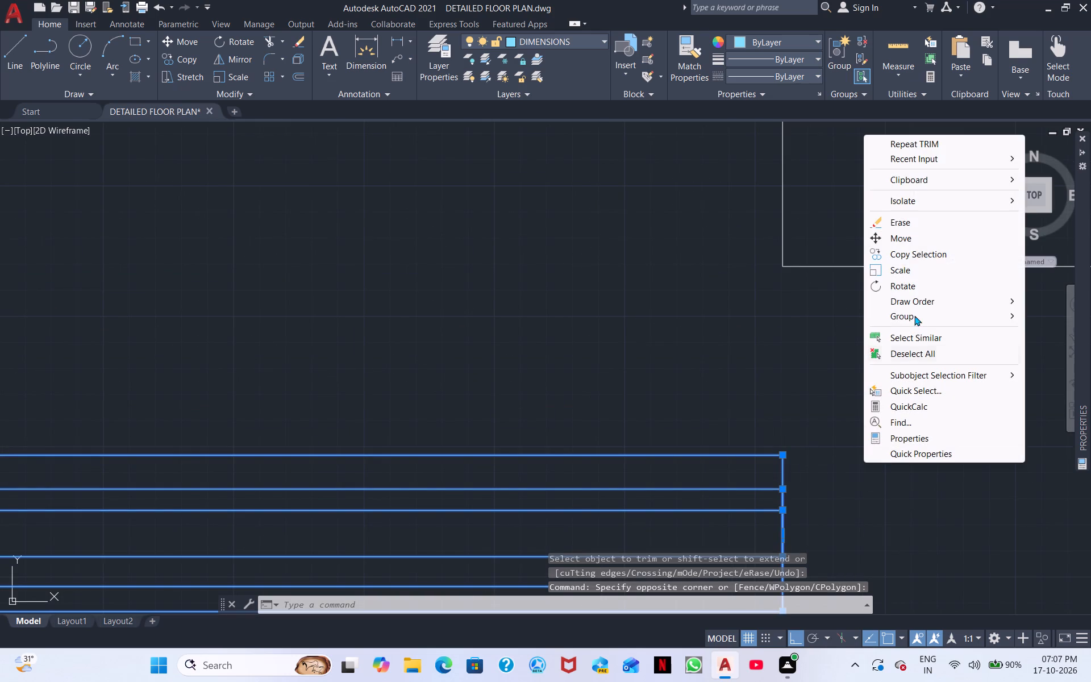
pyautogui.click(897, 233)
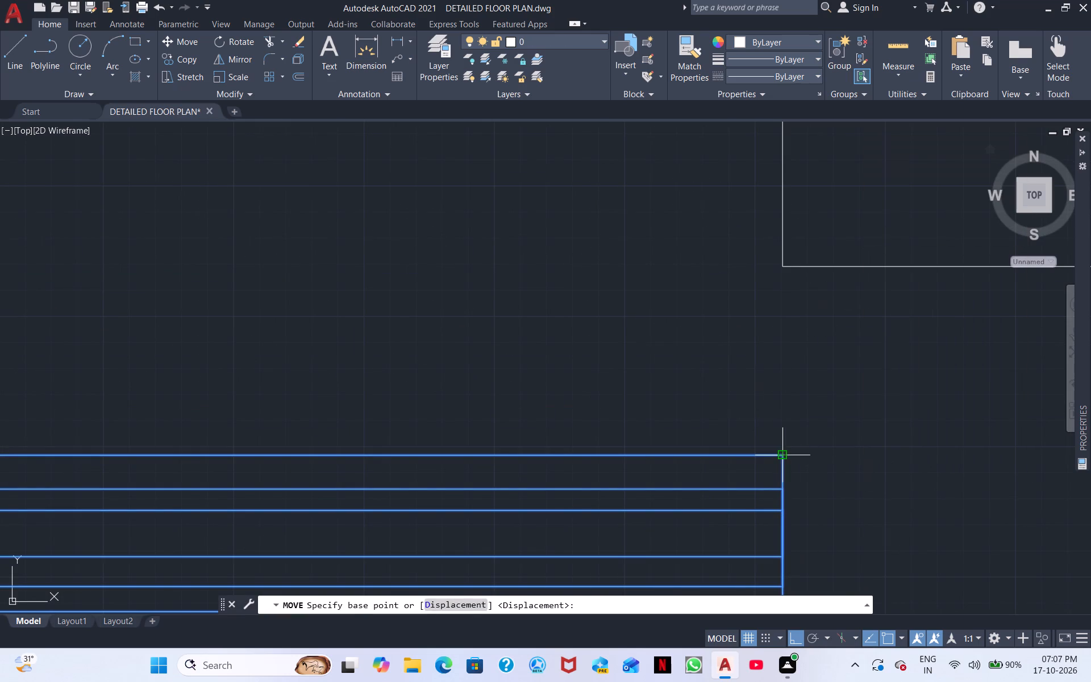
pyautogui.click(778, 454)
pyautogui.moveTo(780, 282); pyautogui.dragTo(748, 468, button='middle')
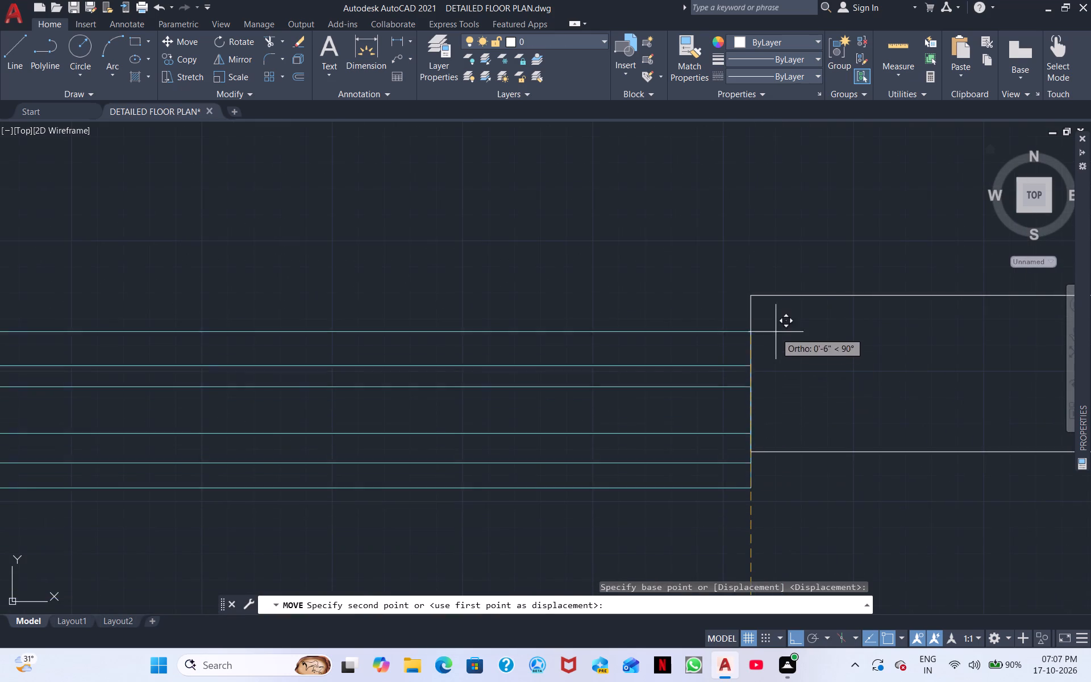
pyautogui.click(748, 296)
pyautogui.scroll(-2, 710, 379)
pyautogui.scroll(-2, 782, 498)
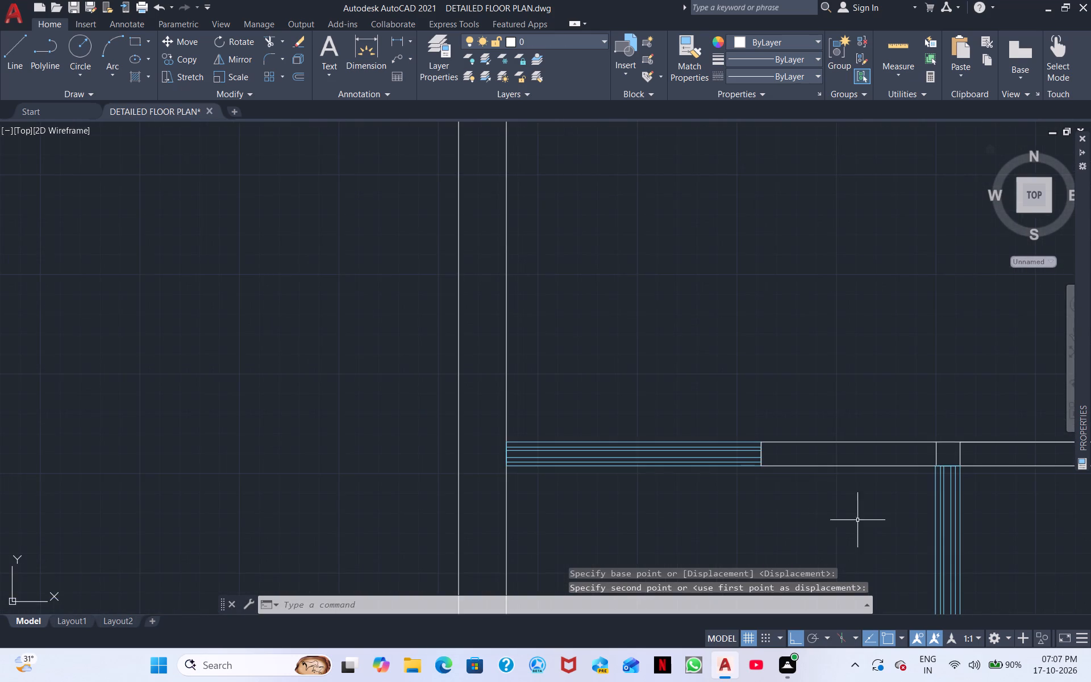
# Trim the two short lines crossing the north wall's thickness above the vertical window in the second plan.
pyautogui.moveTo(881, 532); pyautogui.dragTo(714, 359, button='middle')
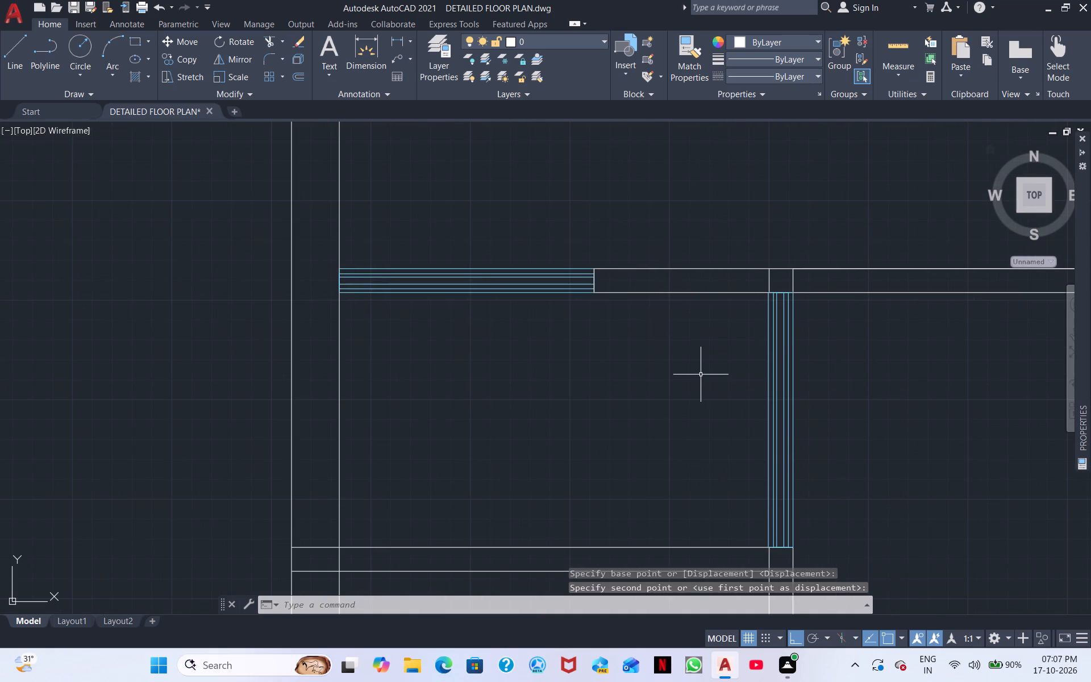
pyautogui.scroll(-2, 832, 308)
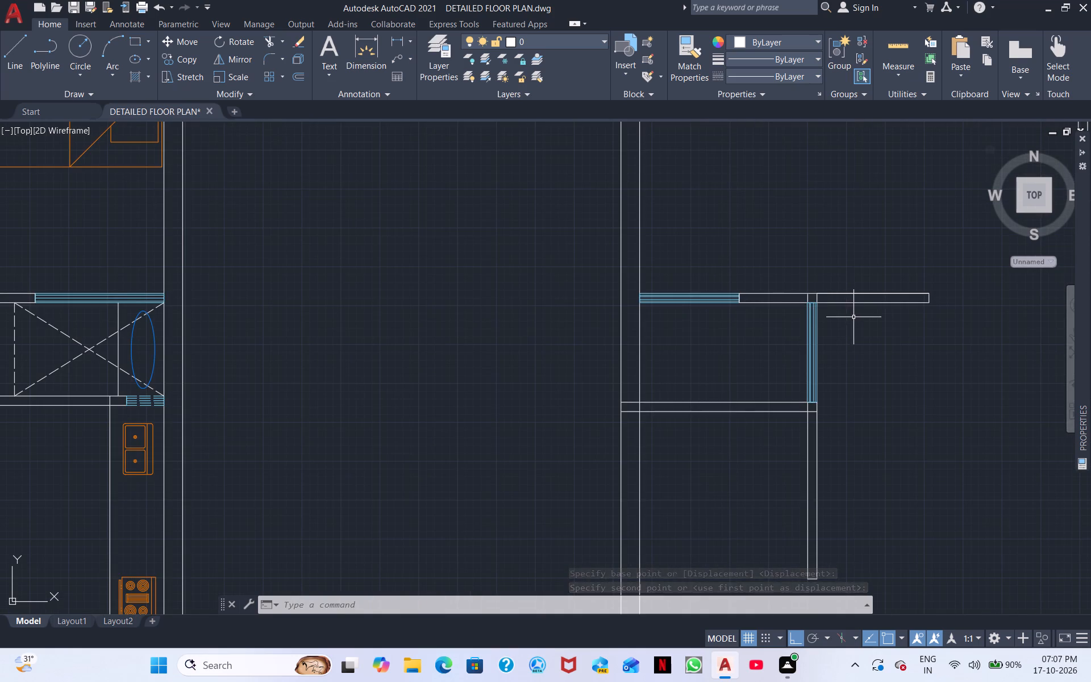
pyautogui.moveTo(853, 317); pyautogui.dragTo(779, 315, button='middle')
pyautogui.scroll(-1, 795, 327)
pyautogui.scroll(1, 795, 327)
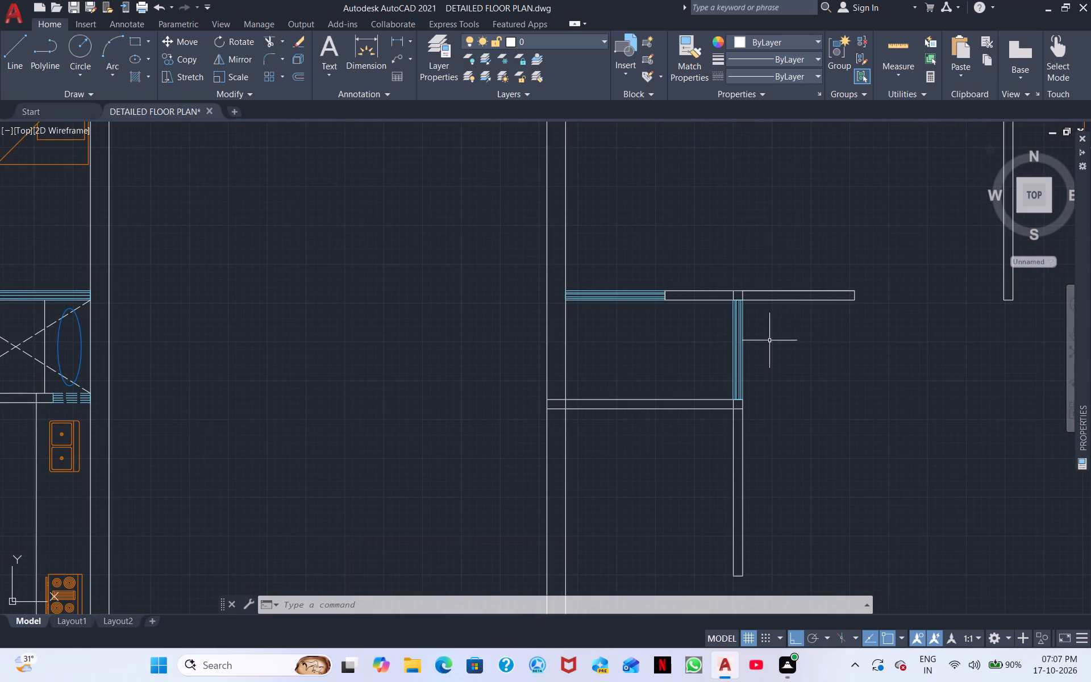
pyautogui.click(272, 41)
pyautogui.scroll(2, 725, 297)
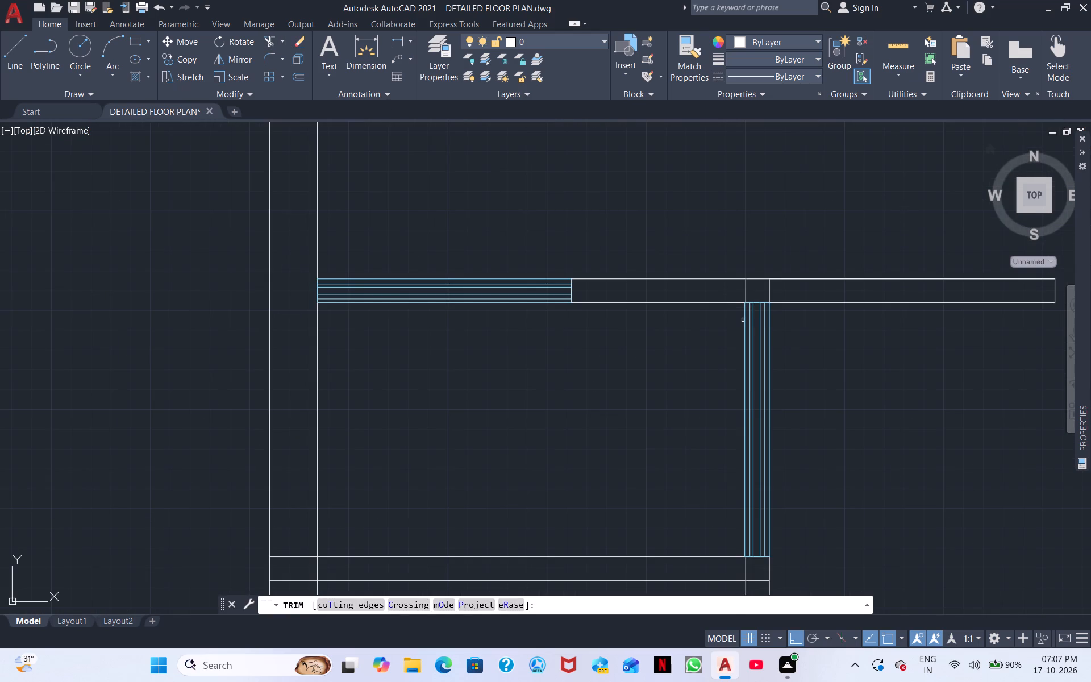
pyautogui.click(746, 292)
pyautogui.click(771, 292)
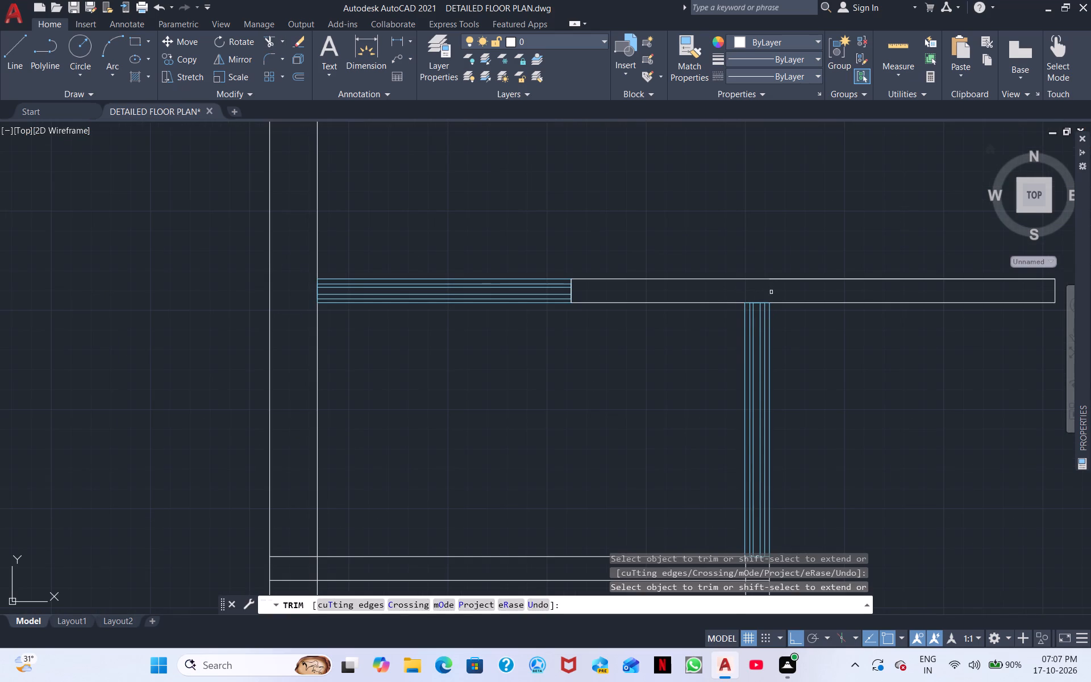
# Trim the overlapping wall lines at the corner directly below the vertical window to leave a clean wall joint.
pyautogui.moveTo(902, 468); pyautogui.dragTo(873, 351, button='middle')
pyautogui.moveTo(906, 410); pyautogui.dragTo(892, 369, button='middle')
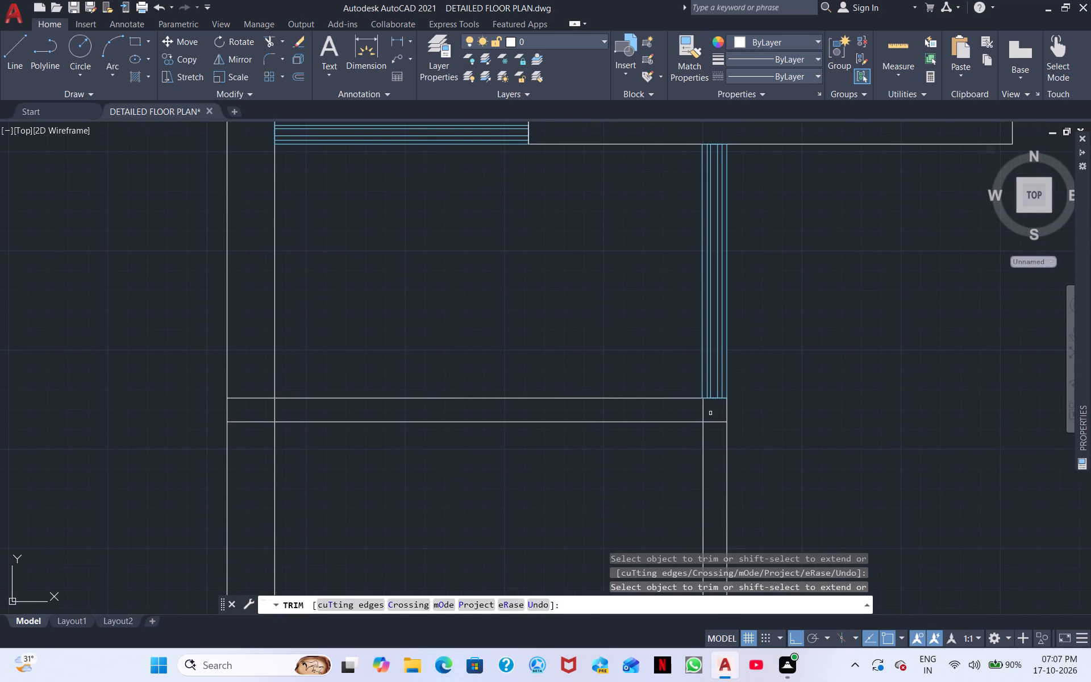
pyautogui.click(704, 410)
pyautogui.click(720, 423)
# Trim the wall below the window room where it meets the west wall, removing its line ends and the inner-face segment between them.
pyautogui.scroll(-2, 971, 457)
pyautogui.moveTo(973, 463); pyautogui.dragTo(1090, 359, button='middle')
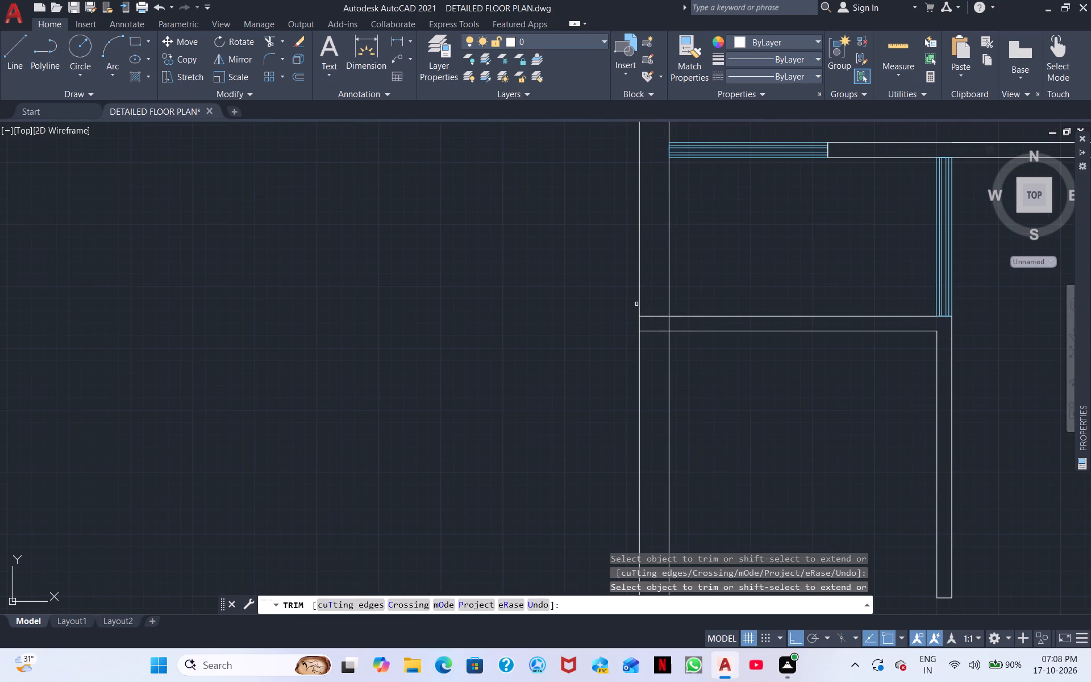
pyautogui.moveTo(657, 297); pyautogui.dragTo(653, 343)
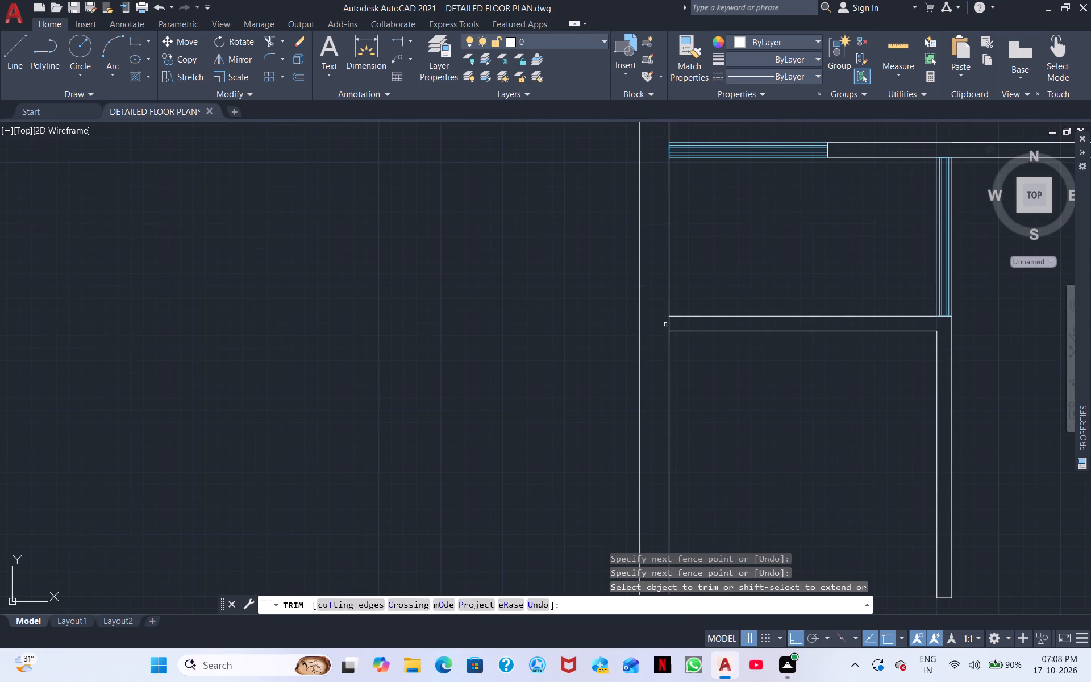
pyautogui.click(668, 325)
pyautogui.scroll(-3, 787, 443)
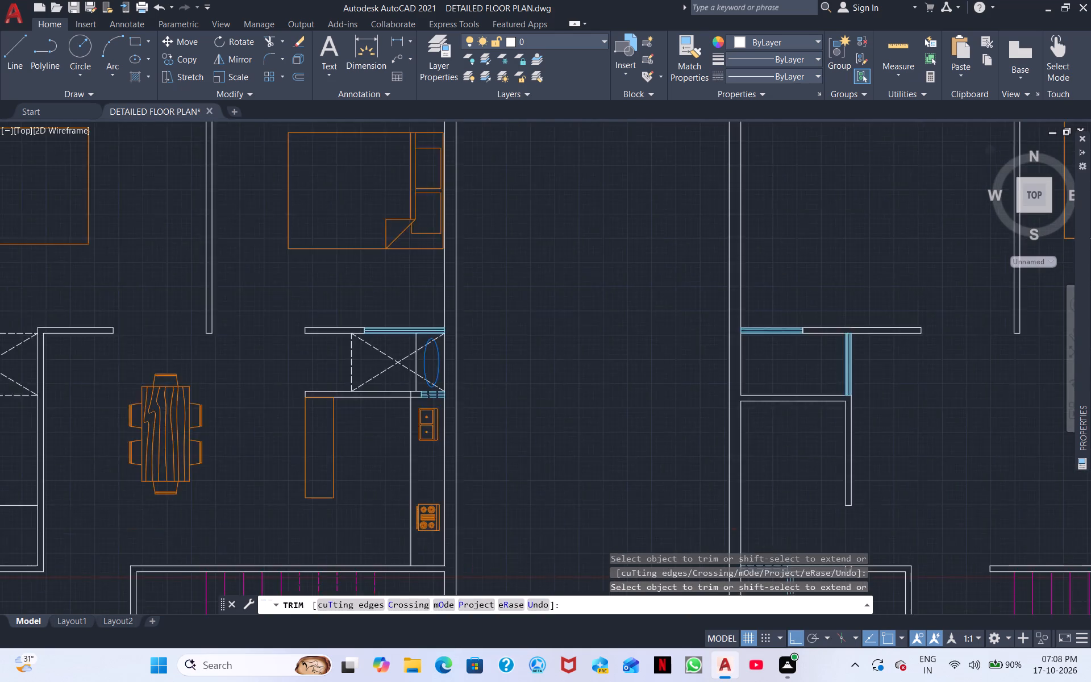
pyautogui.moveTo(787, 451); pyautogui.dragTo(747, 334, button='middle')
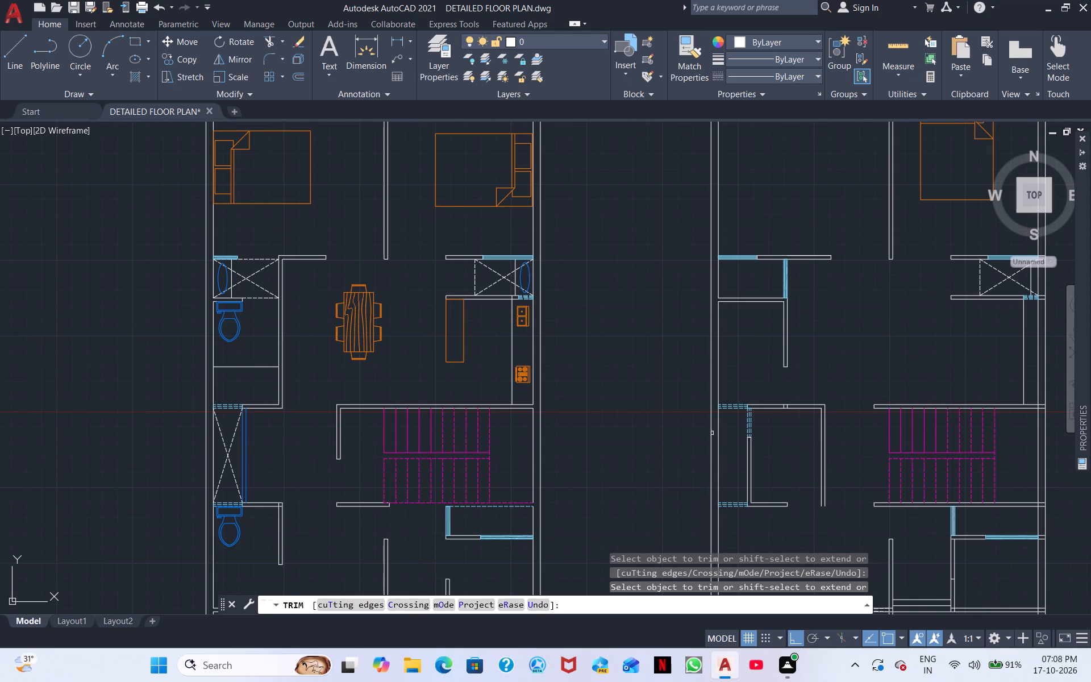
pyautogui.rightClick(694, 378)
pyautogui.click(732, 394)
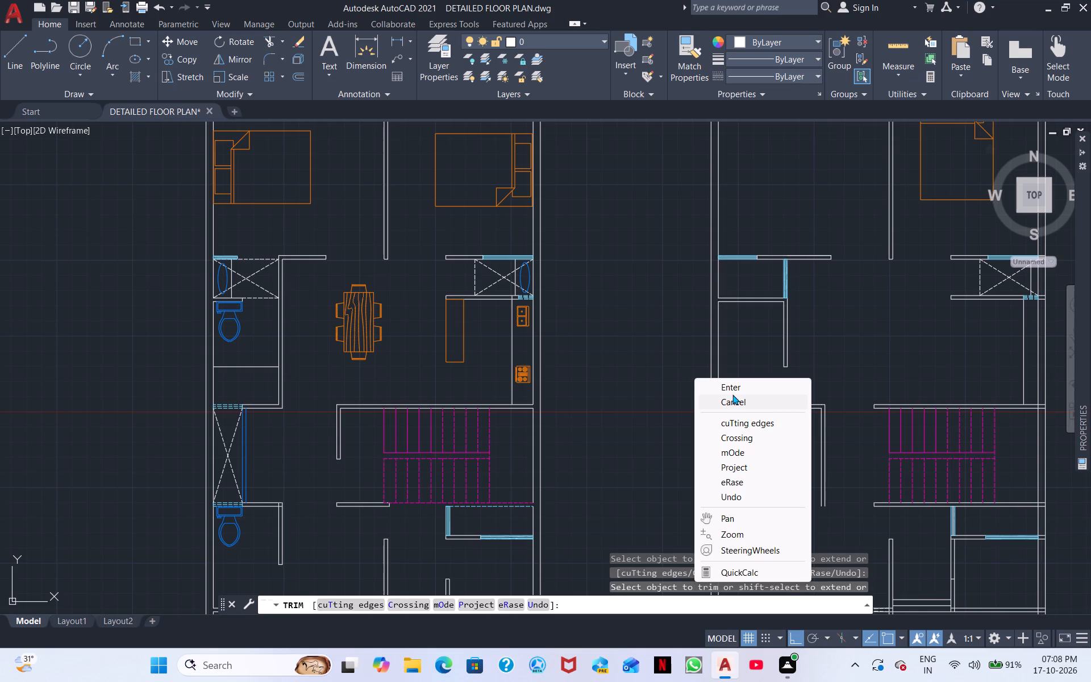
# Erase the dashed crossed diagonals and end lines of both openings in the second plan's two southwest horizontal walls.
pyautogui.scroll(-2, 799, 450)
pyautogui.moveTo(840, 477); pyautogui.dragTo(772, 341, button='middle')
pyautogui.moveTo(751, 388); pyautogui.dragTo(731, 292, button='middle')
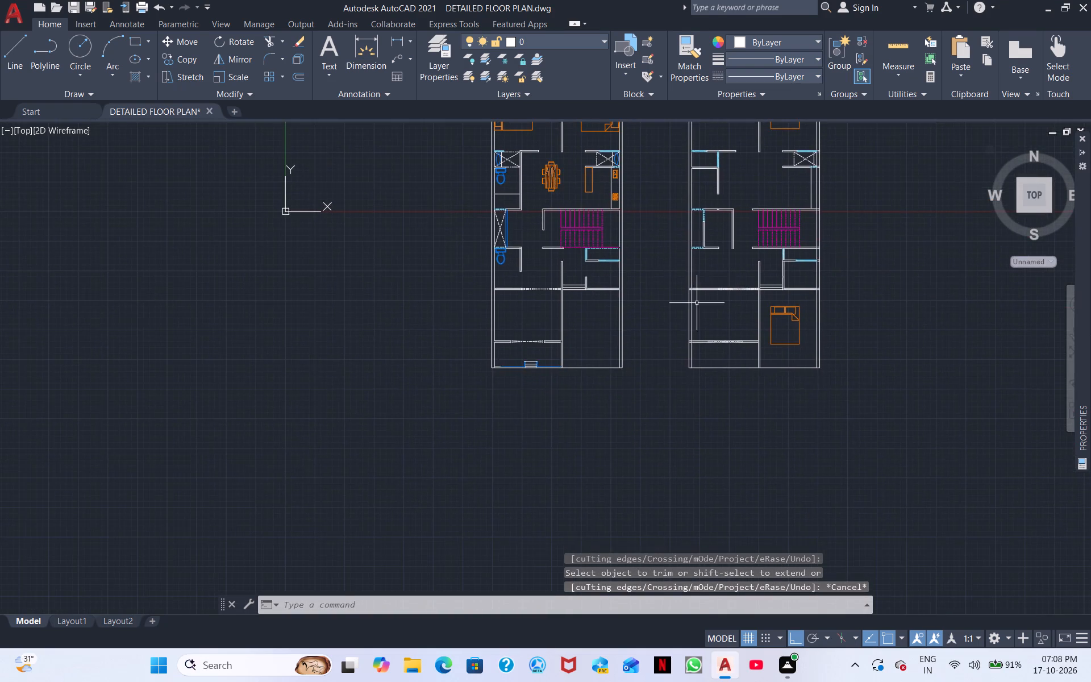
pyautogui.scroll(2, 696, 303)
pyautogui.moveTo(757, 321); pyautogui.dragTo(558, 355, button='middle')
pyautogui.scroll(5, 545, 335)
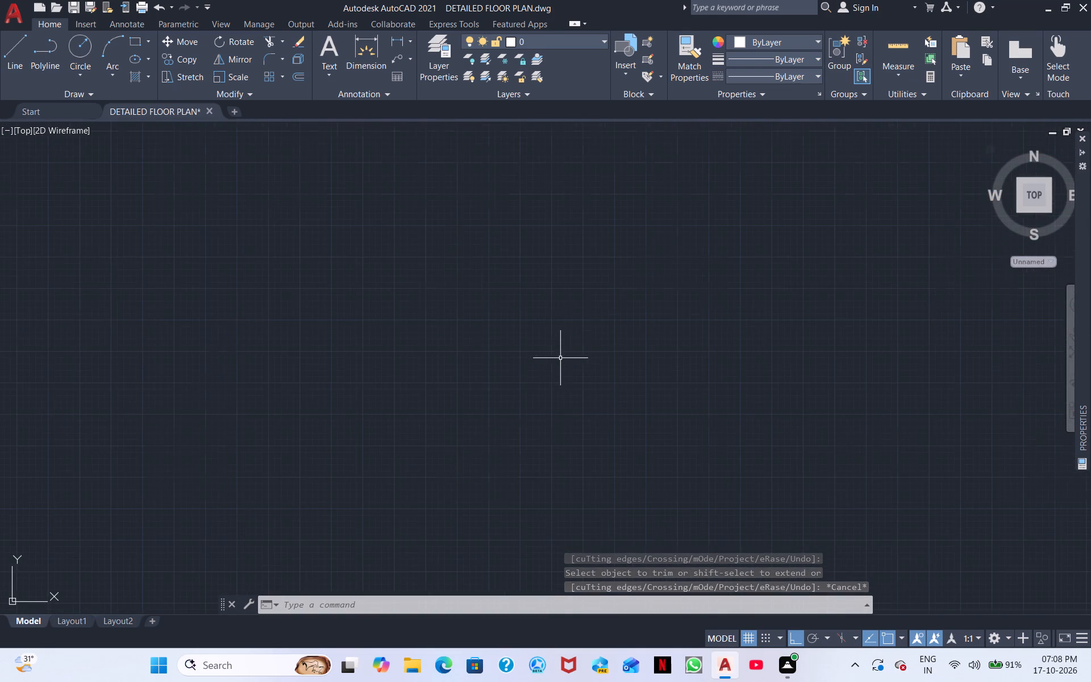
pyautogui.moveTo(605, 290); pyautogui.dragTo(232, 562, button='middle')
pyautogui.scroll(-2, 306, 426)
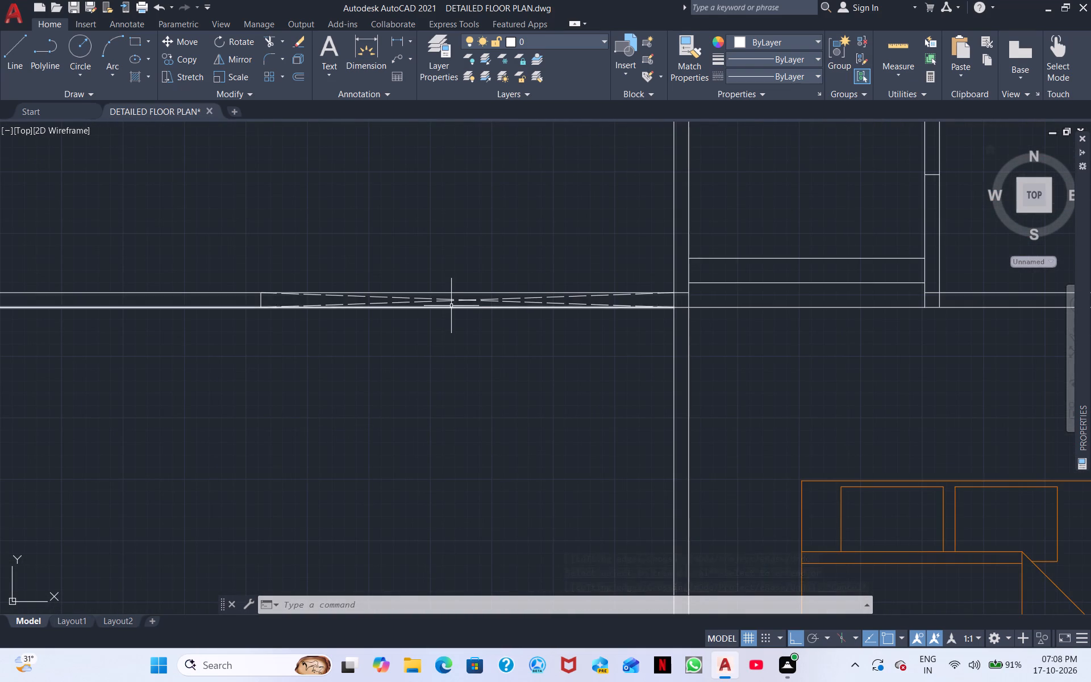
pyautogui.click(453, 300)
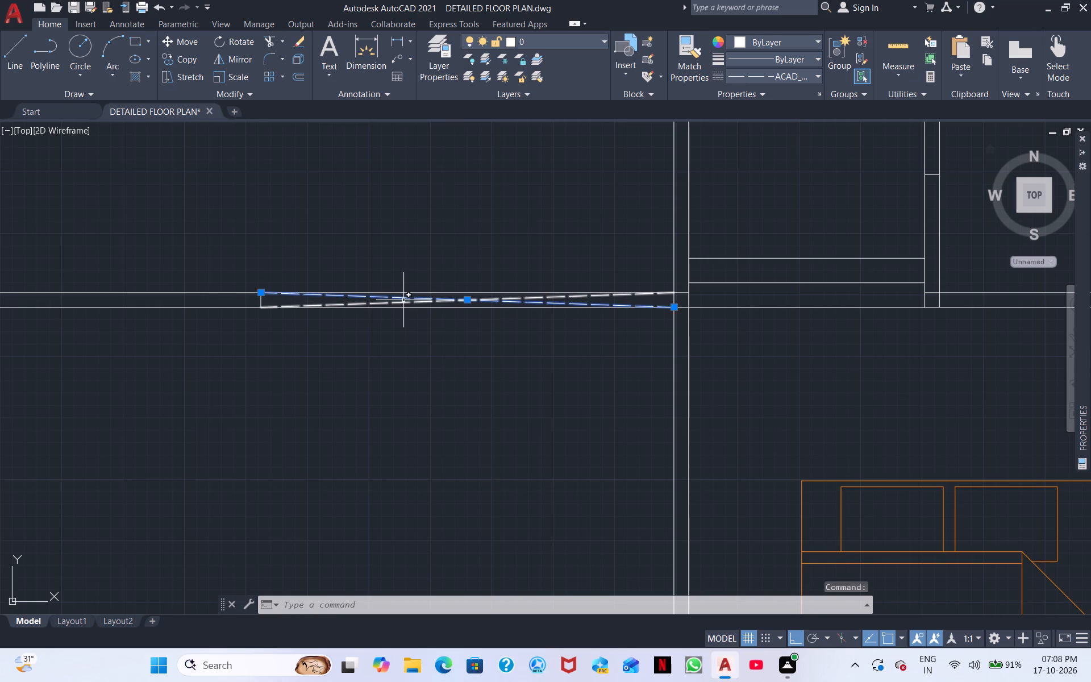
pyautogui.click(405, 303)
pyautogui.scroll(2, 332, 326)
pyautogui.moveTo(229, 378); pyautogui.dragTo(776, 525, button='middle')
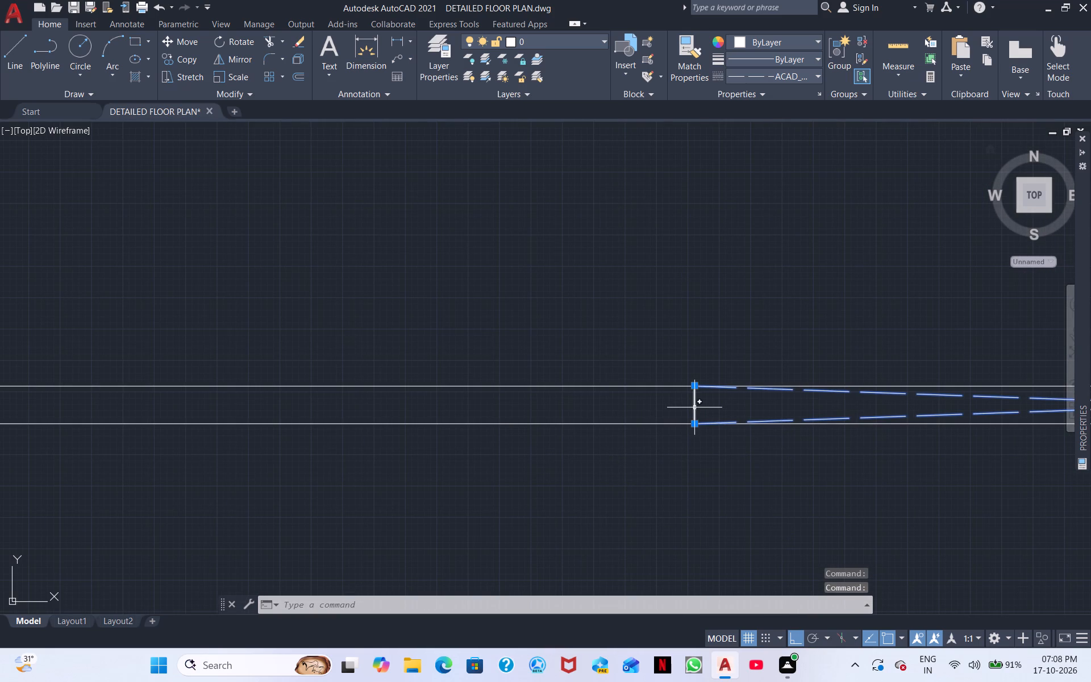
pyautogui.click(694, 407)
pyautogui.scroll(-1, 827, 592)
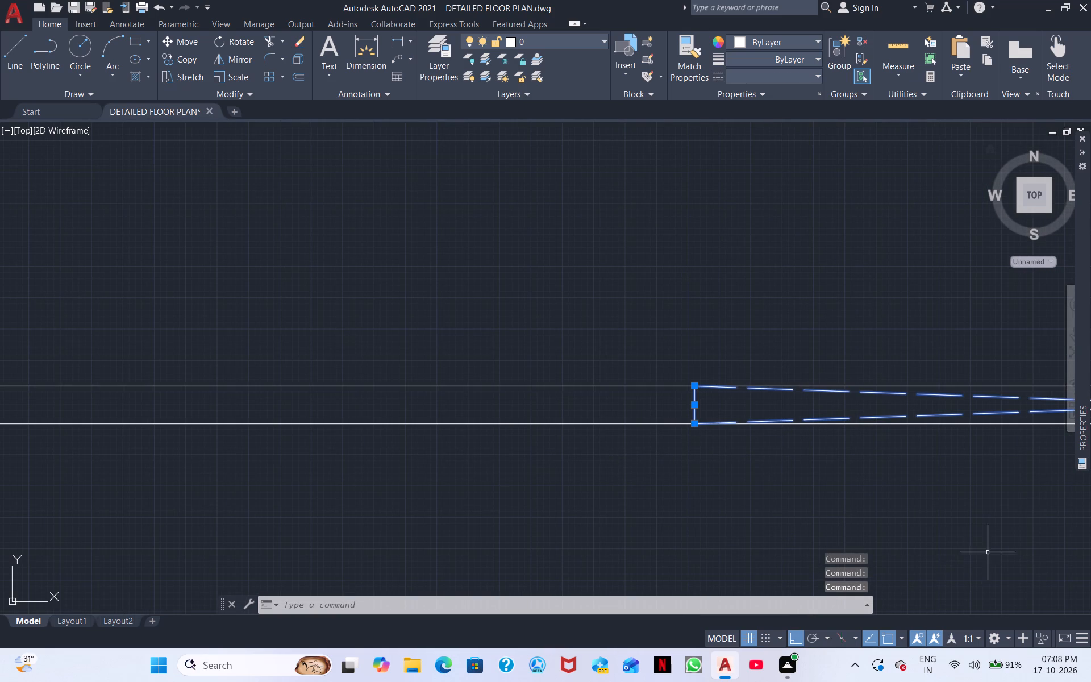
pyautogui.moveTo(988, 552); pyautogui.dragTo(282, 375, button='middle')
pyautogui.moveTo(930, 427); pyautogui.dragTo(520, 434, button='middle')
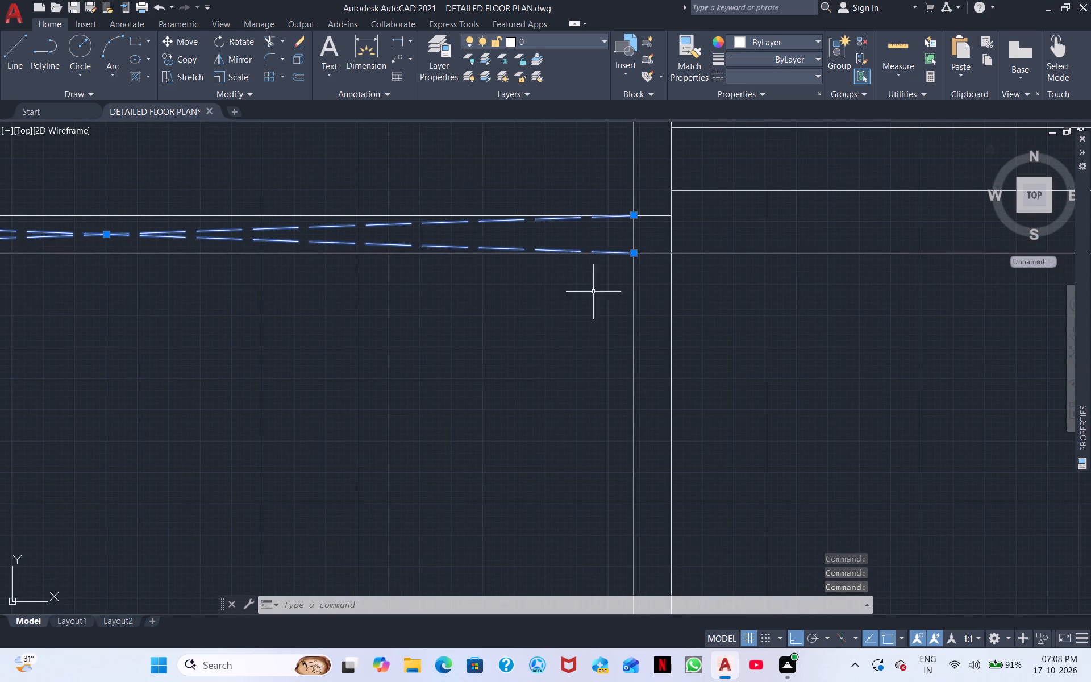
pyautogui.moveTo(236, 451); pyautogui.dragTo(653, 268, button='middle')
pyautogui.scroll(-2, 643, 277)
pyautogui.moveTo(584, 479); pyautogui.dragTo(628, 233, button='middle')
pyautogui.moveTo(594, 385); pyautogui.dragTo(620, 273, button='middle')
pyautogui.scroll(2, 420, 342)
pyautogui.moveTo(426, 412); pyautogui.dragTo(822, 290, button='middle')
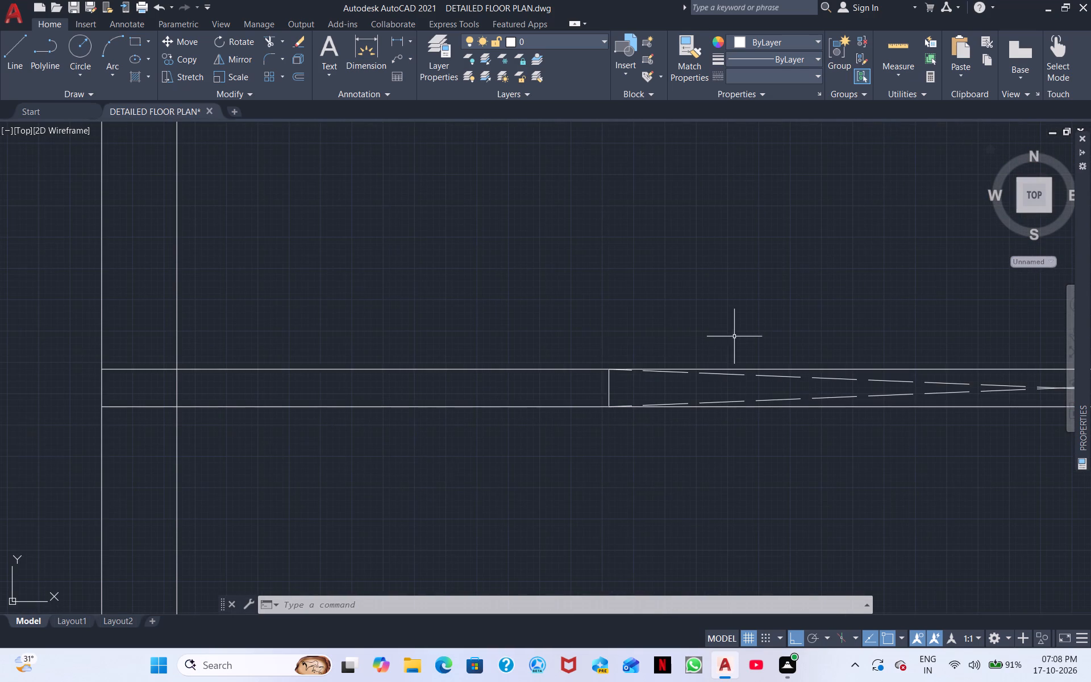
pyautogui.click(609, 386)
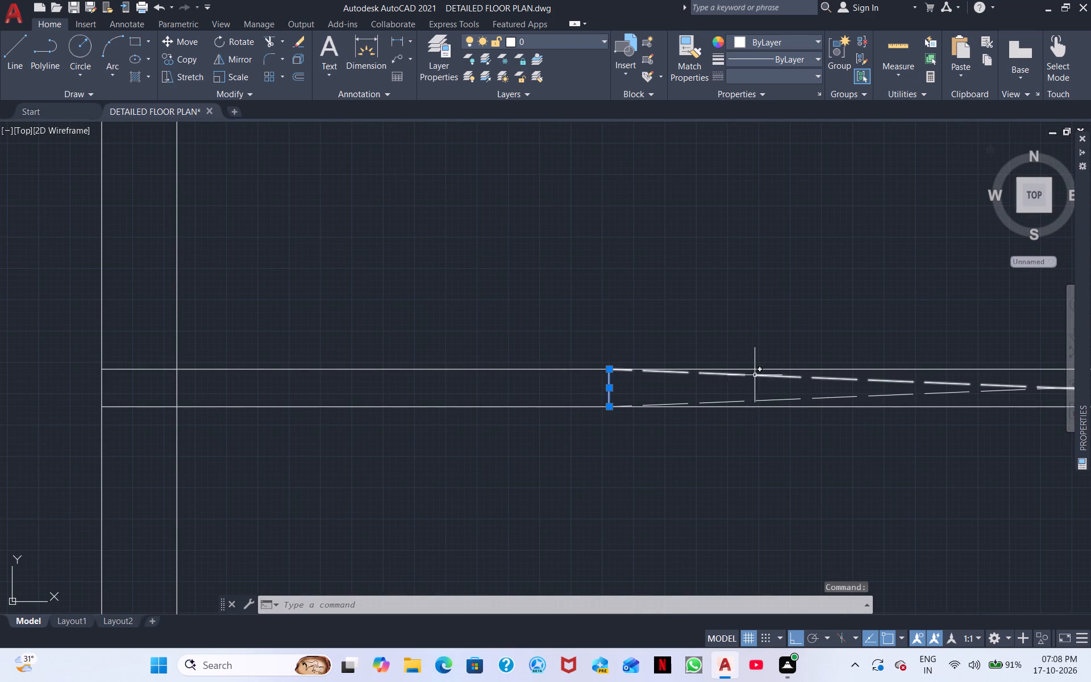
pyautogui.click(757, 374)
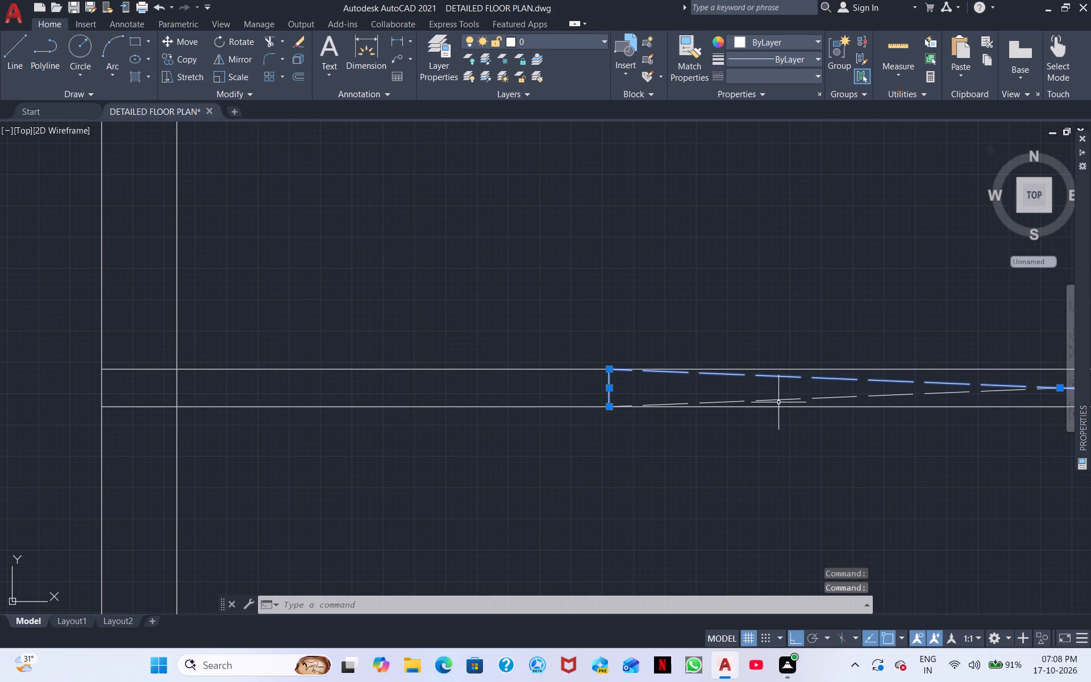
pyautogui.click(780, 398)
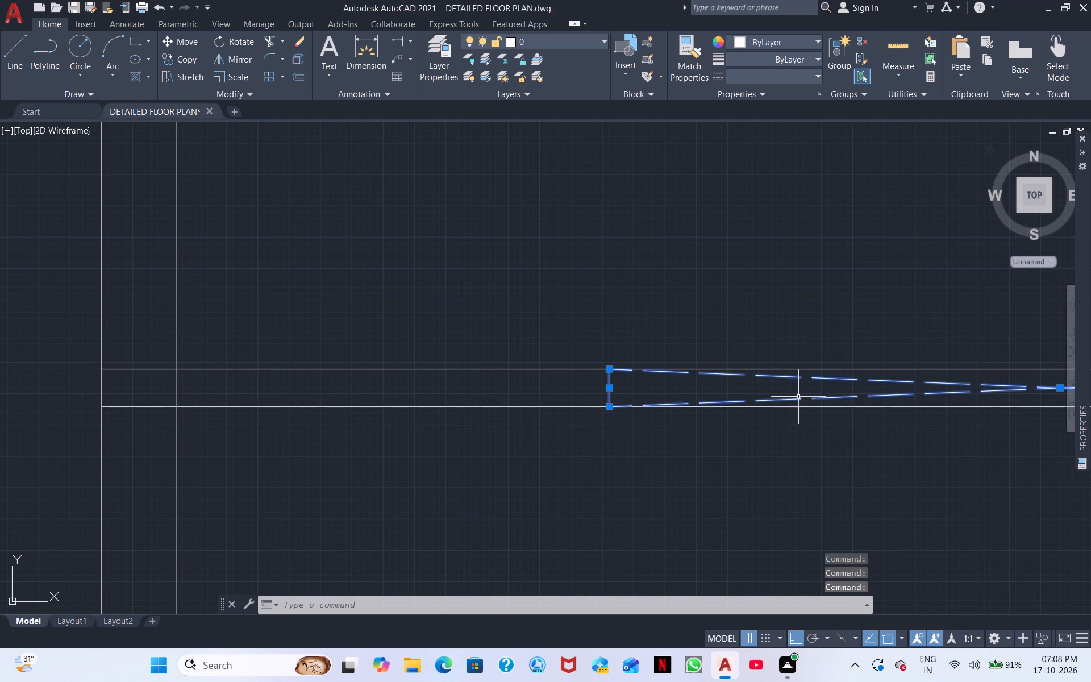
pyautogui.moveTo(963, 392); pyautogui.dragTo(184, 297, button='middle')
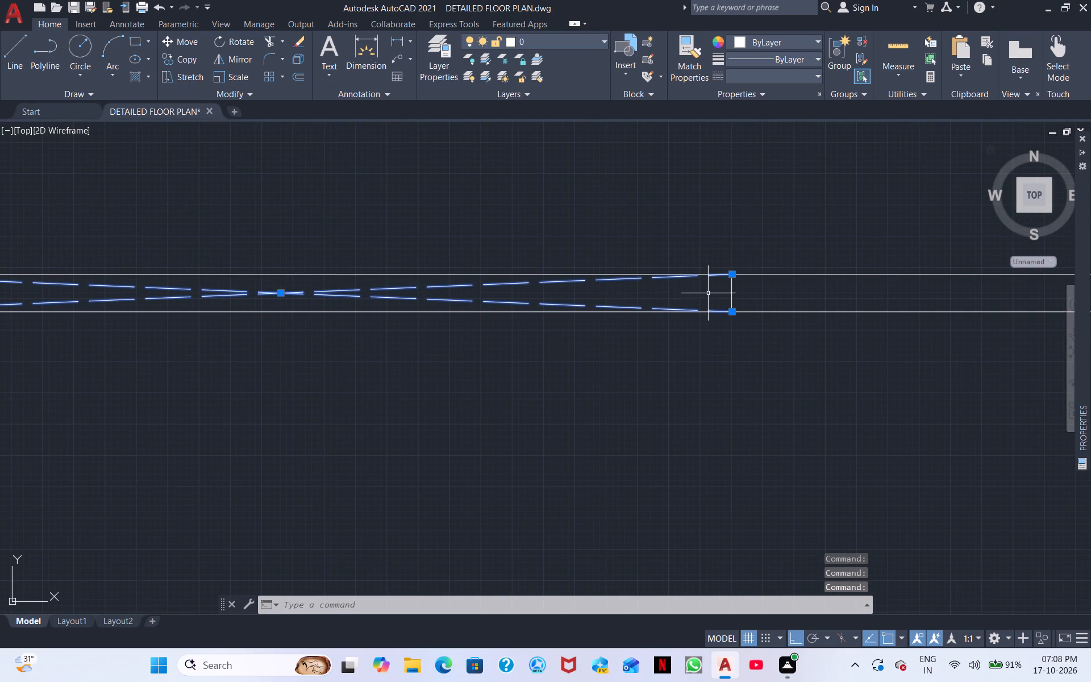
pyautogui.click(731, 296)
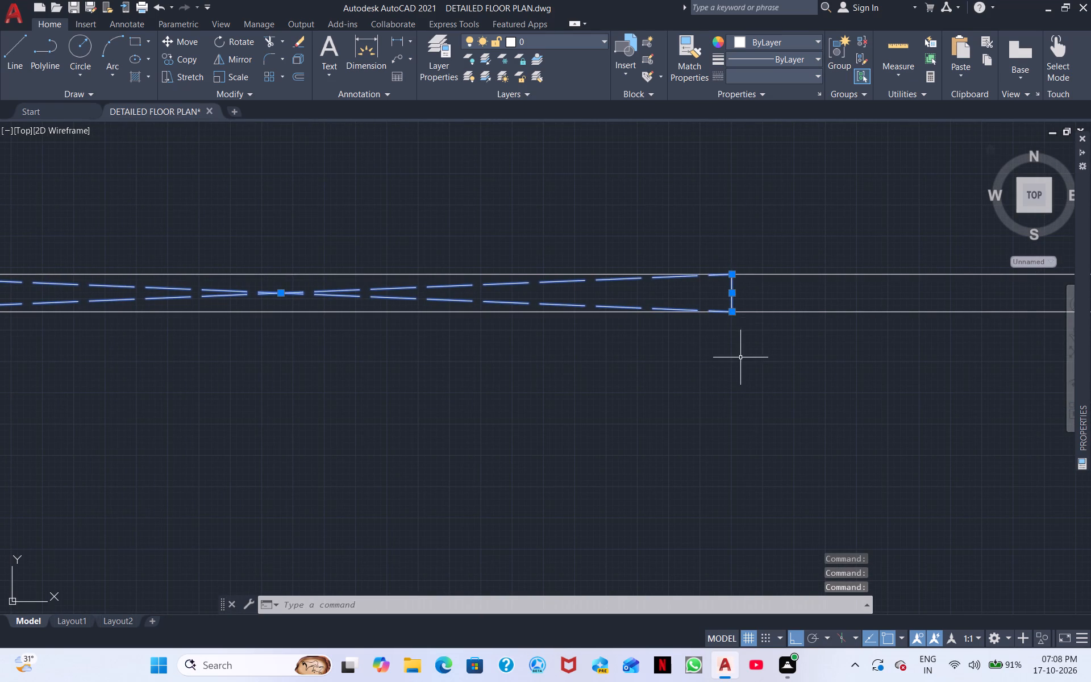
pyautogui.rightClick(740, 359)
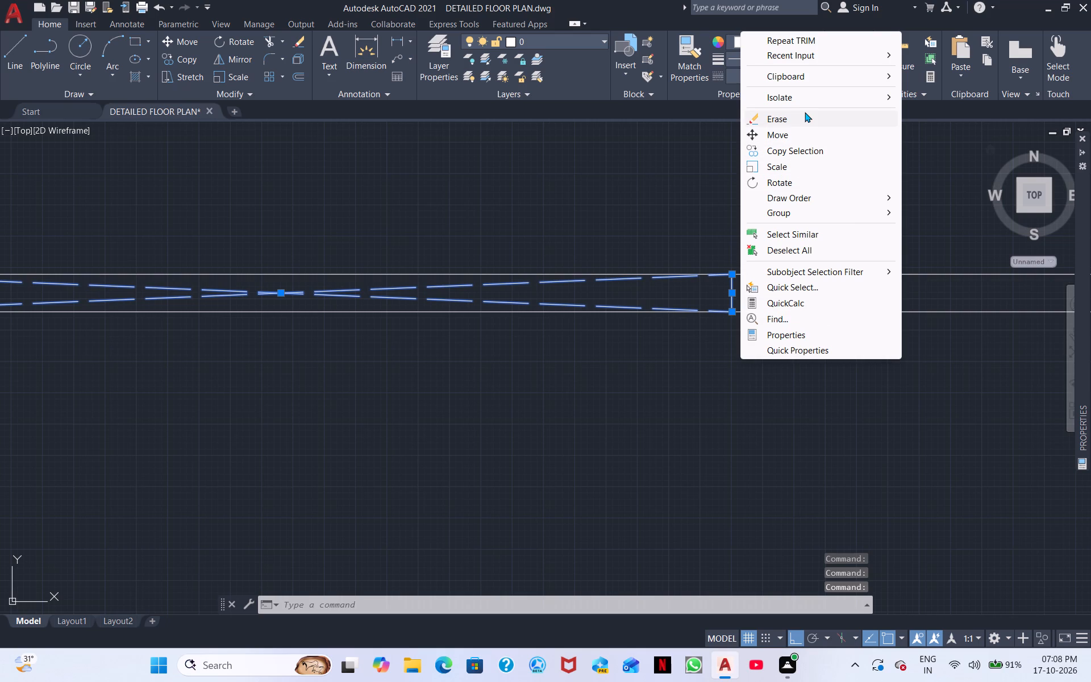
pyautogui.click(804, 113)
# Draw a 4' line west from the second plan's east wall above the horizontal window, then a line down to the window's wall.
pyautogui.scroll(-2, 759, 190)
pyautogui.scroll(-3, 763, 243)
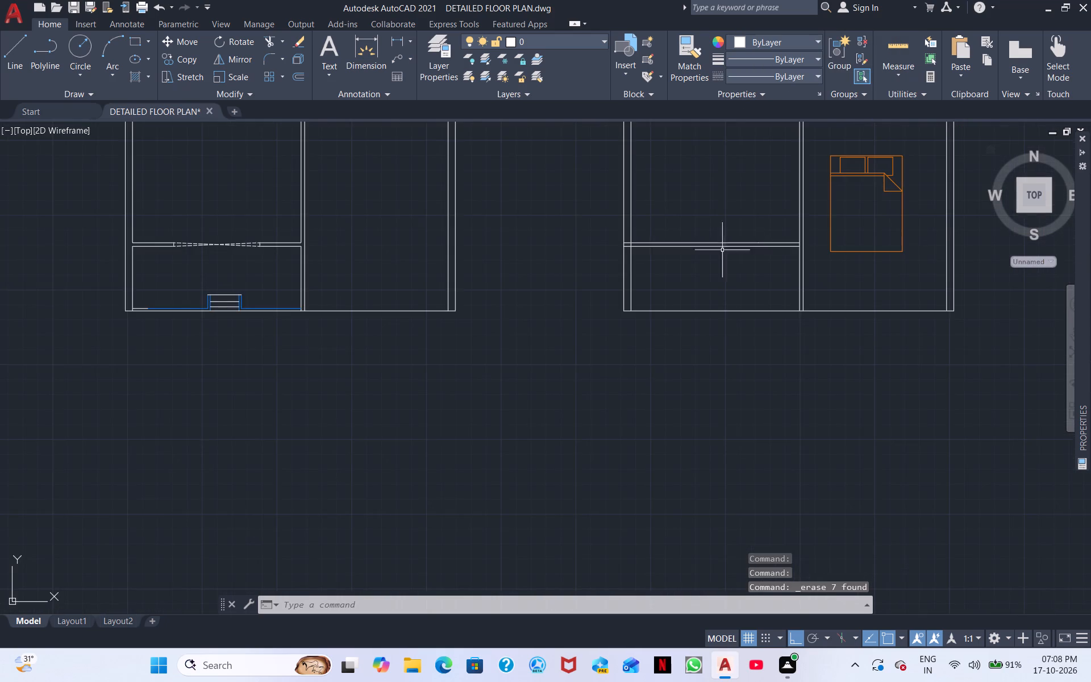
pyautogui.moveTo(685, 244); pyautogui.dragTo(671, 416, button='middle')
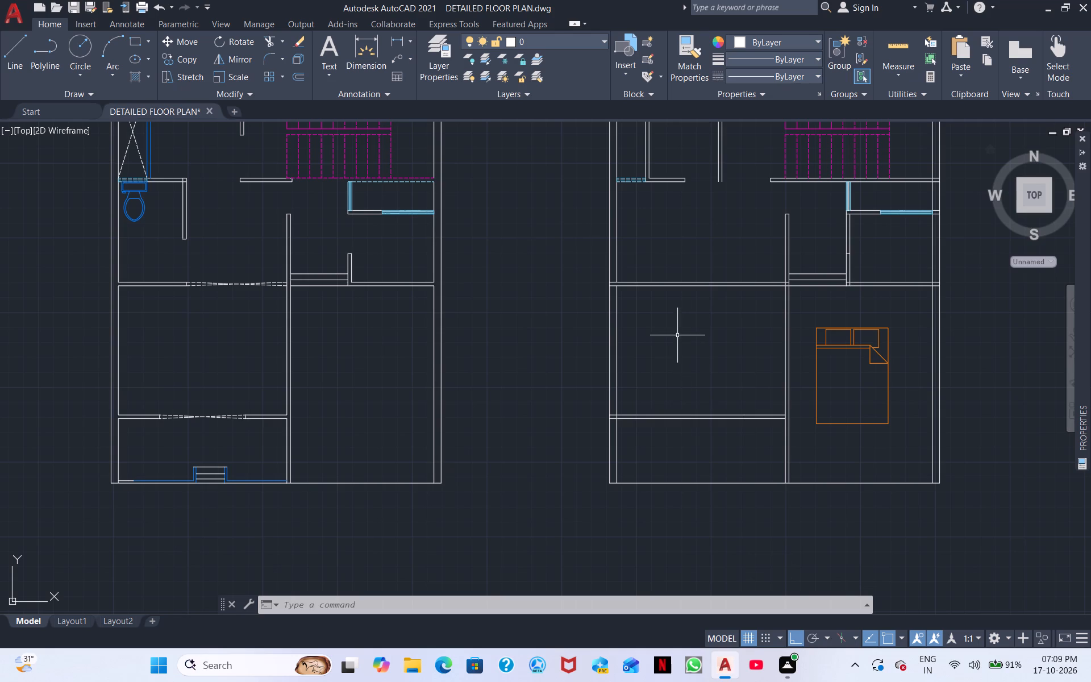
pyautogui.scroll(1, 748, 404)
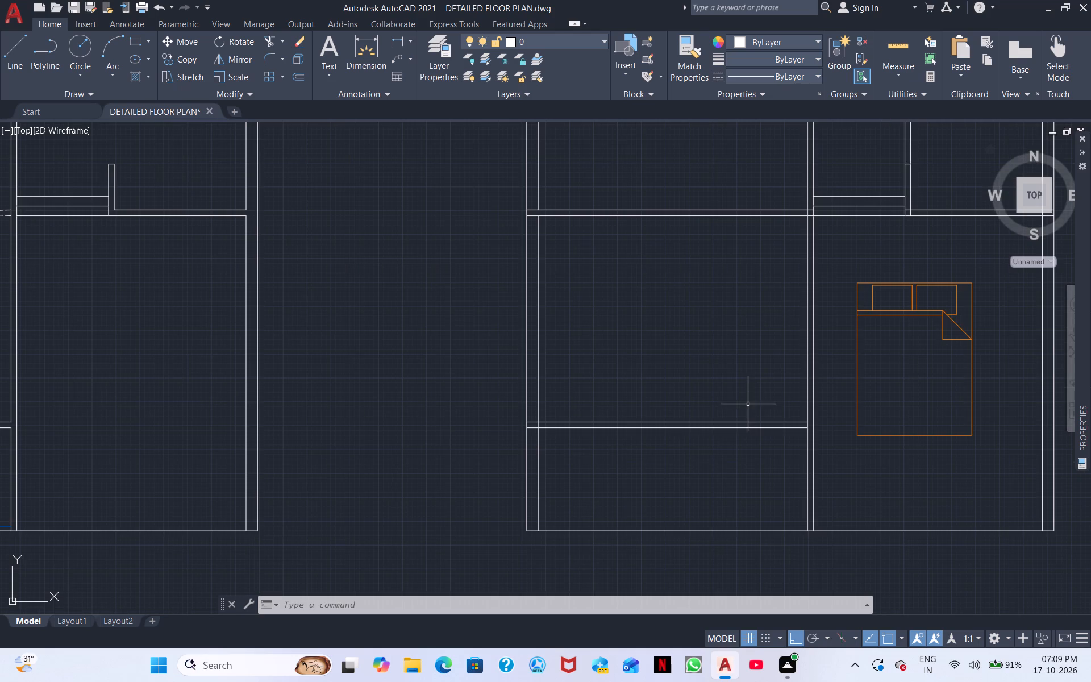
pyautogui.moveTo(739, 344); pyautogui.dragTo(576, 423, button='middle')
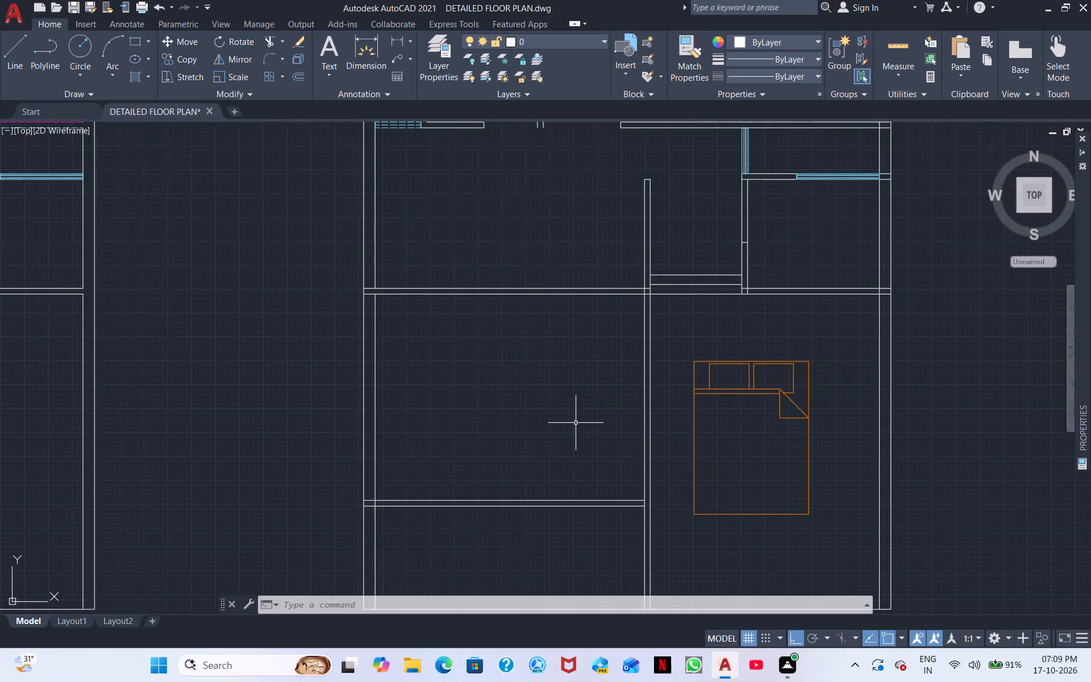
pyautogui.scroll(-1, 573, 423)
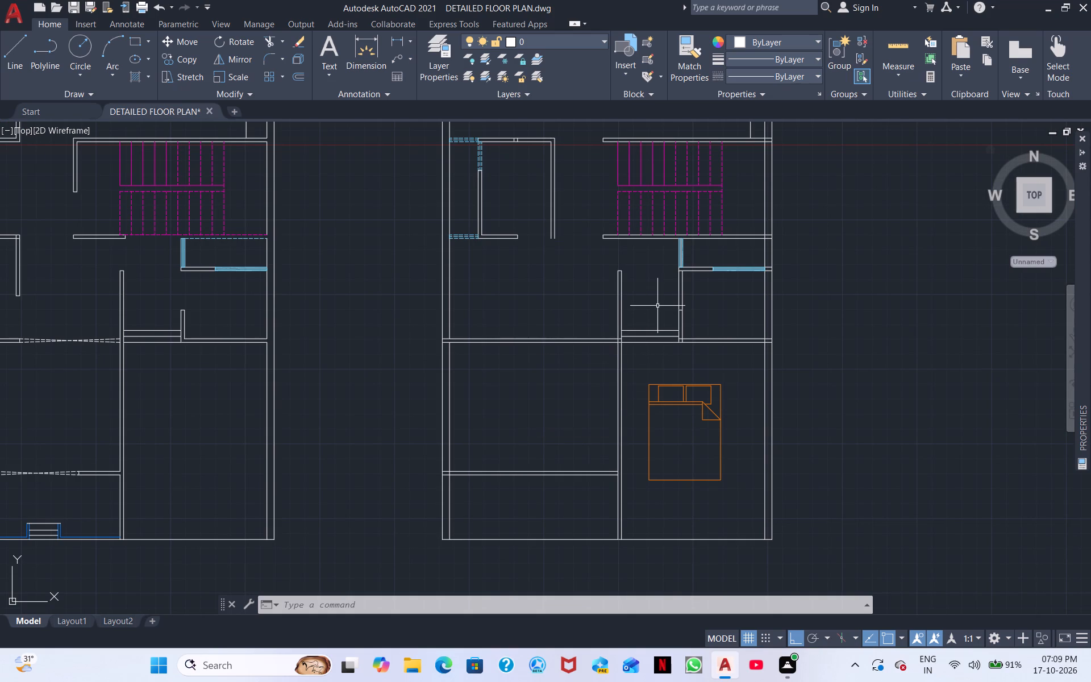
pyautogui.scroll(1, 732, 313)
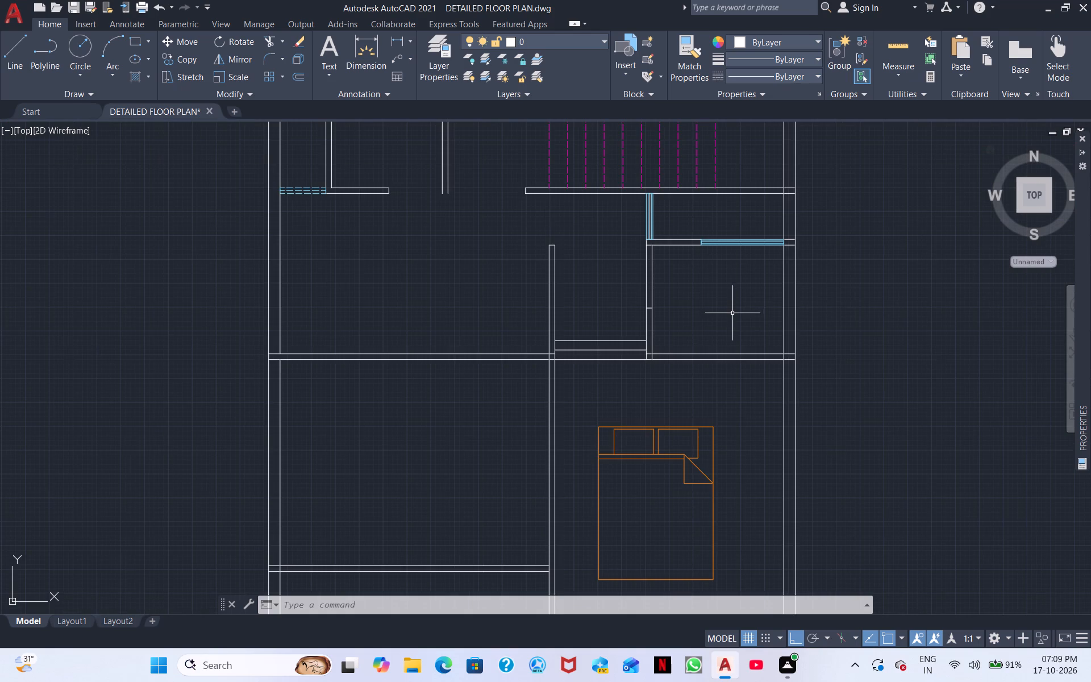
pyautogui.scroll(1, 728, 282)
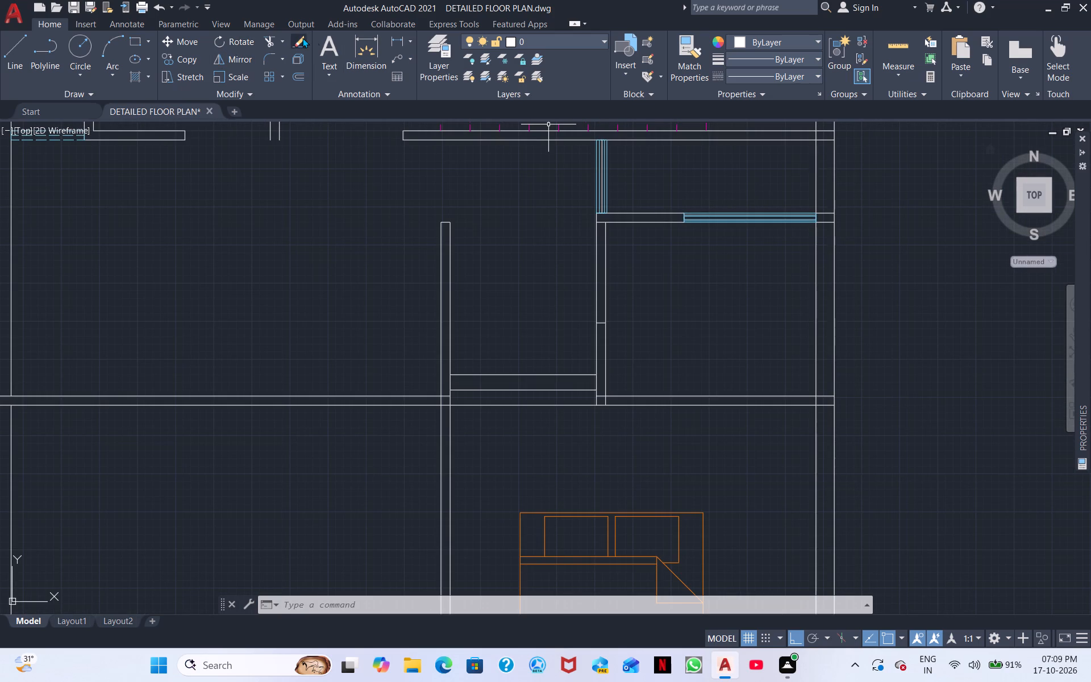
pyautogui.click(9, 48)
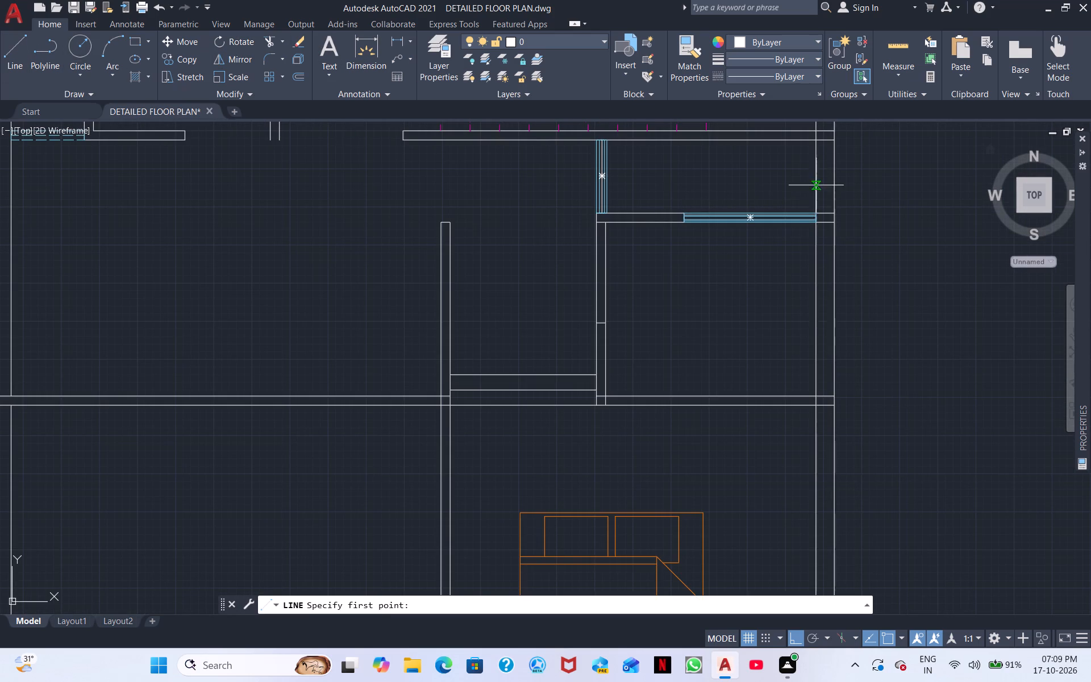
pyautogui.scroll(3, 813, 176)
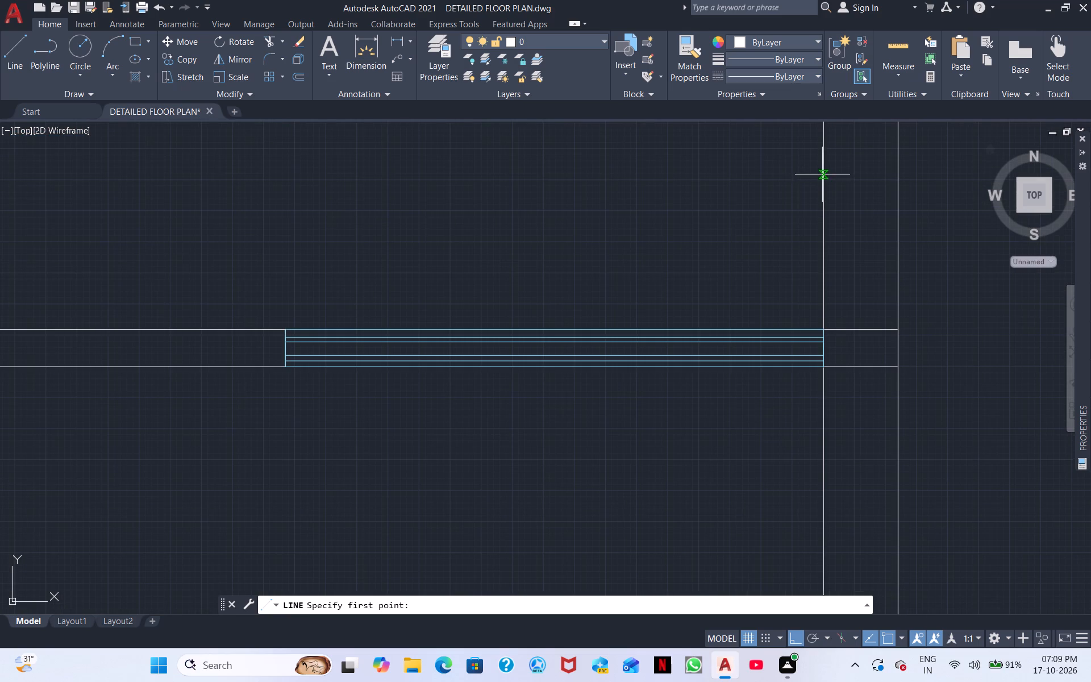
pyautogui.click(822, 174)
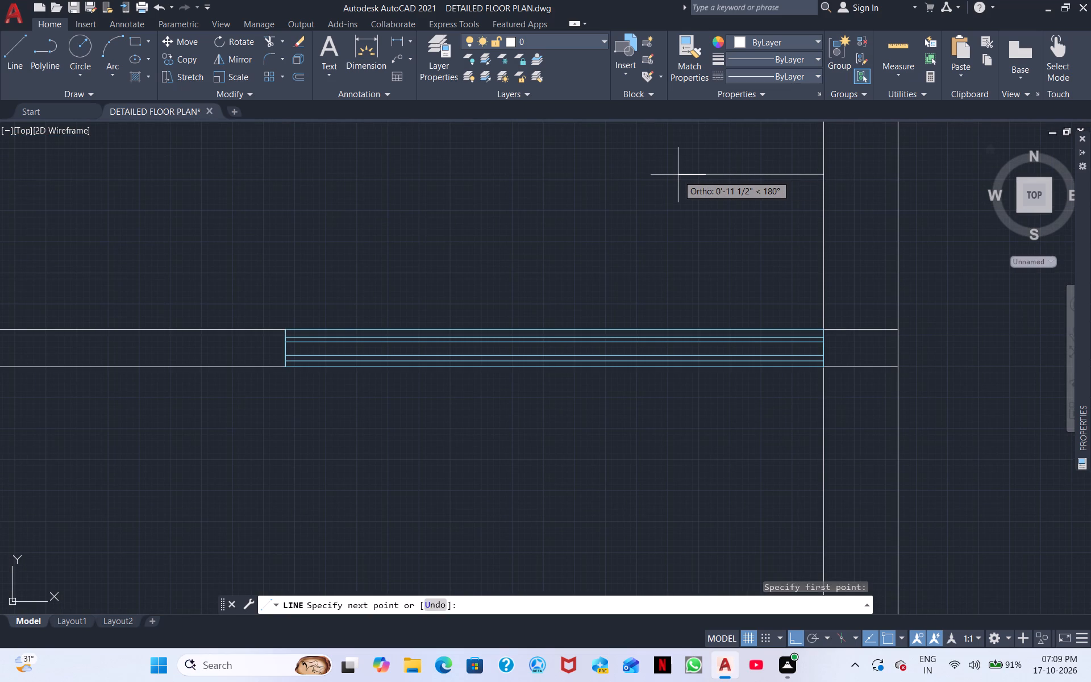
pyautogui.write("4'")
pyautogui.press('Return')
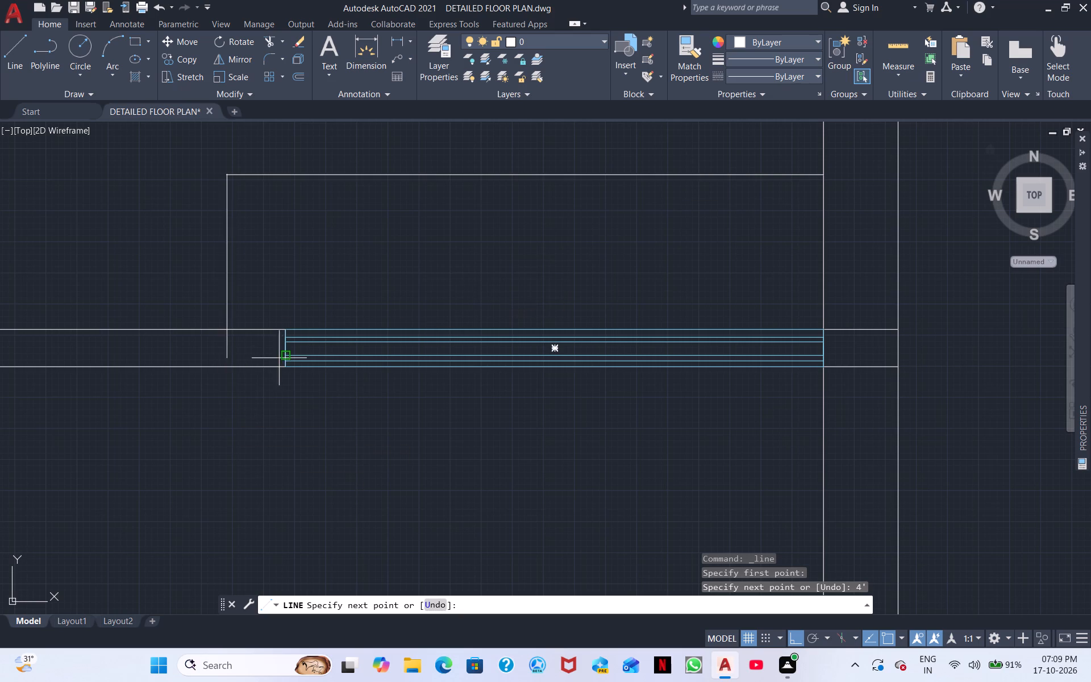
pyautogui.moveTo(265, 334); pyautogui.dragTo(747, 301, button='middle')
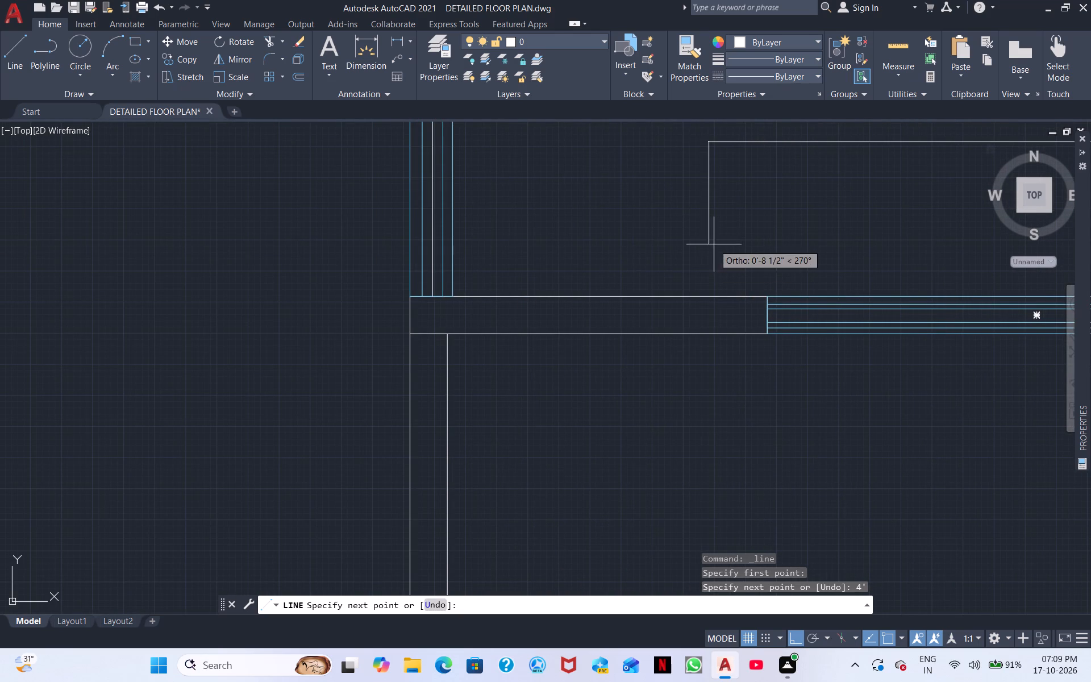
pyautogui.click(711, 292)
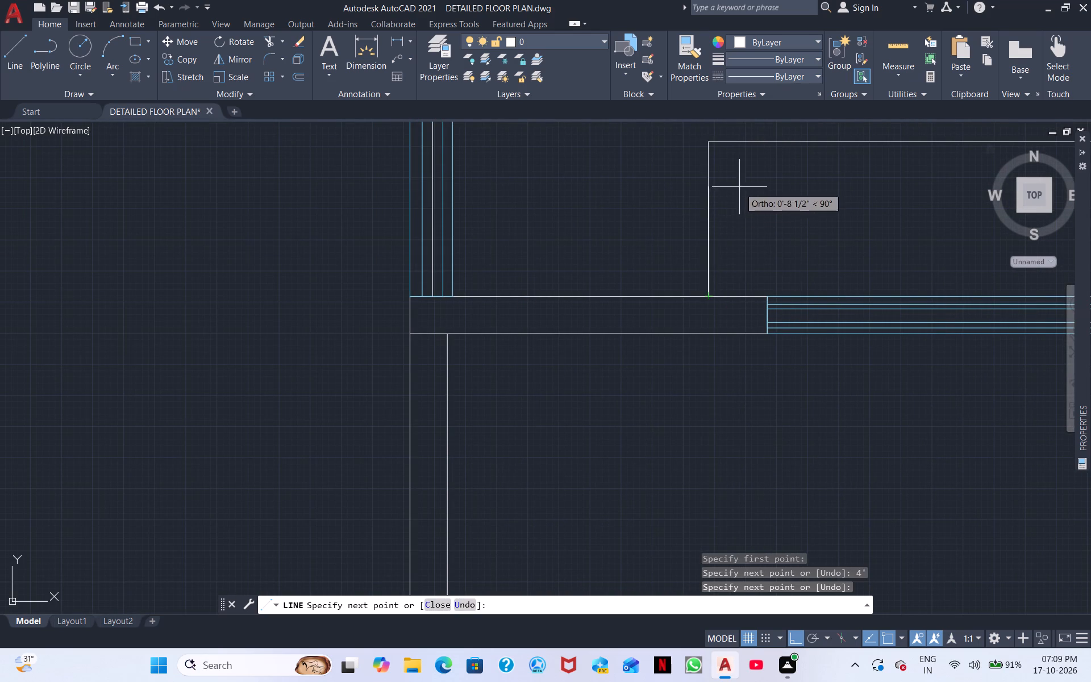
pyautogui.moveTo(739, 187); pyautogui.dragTo(742, 331, button='middle')
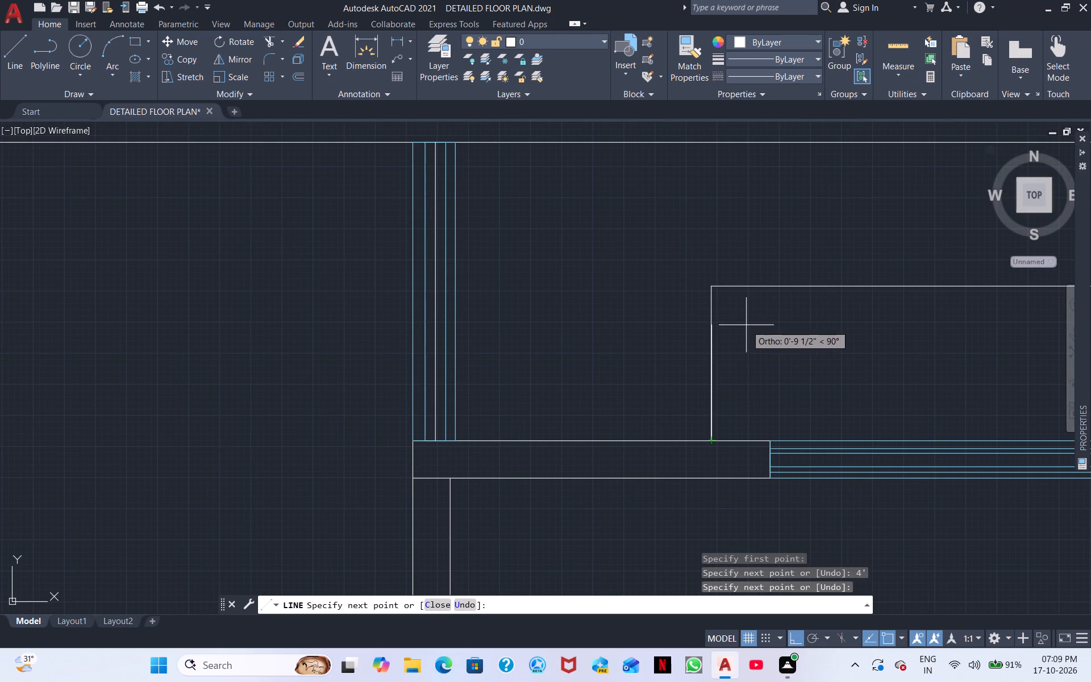
pyautogui.rightClick(746, 325)
pyautogui.click(777, 348)
pyautogui.scroll(-1, 764, 306)
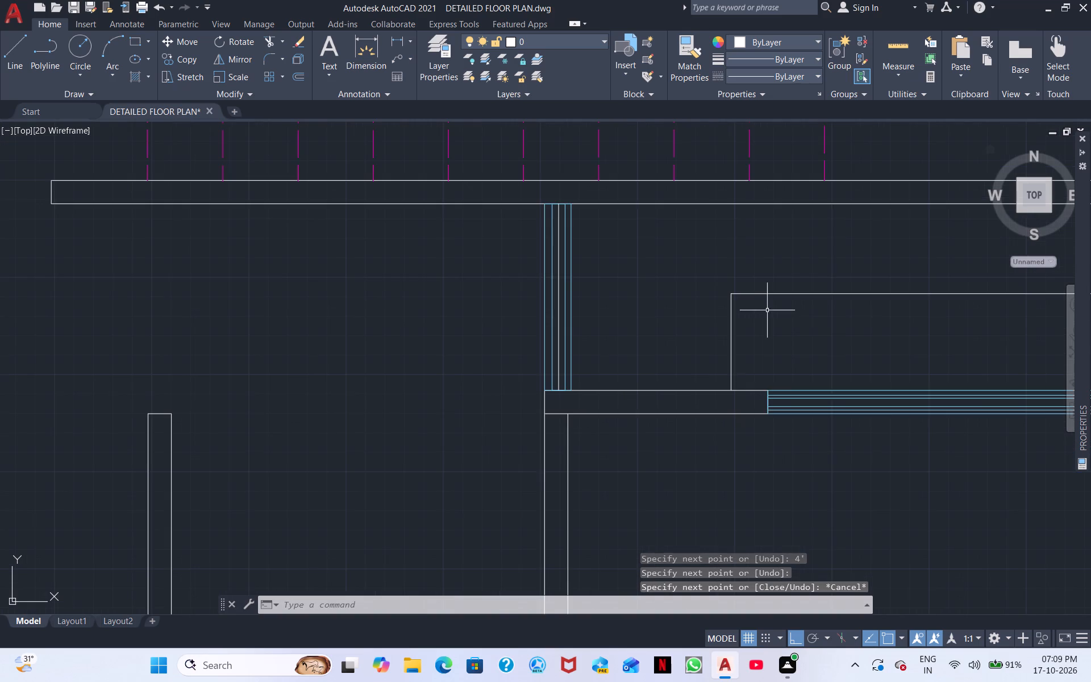
# Erase the horizontal window beside the second plan's east wall, together with the end line closing the adjoining wall stub.
pyautogui.scroll(-1, 801, 331)
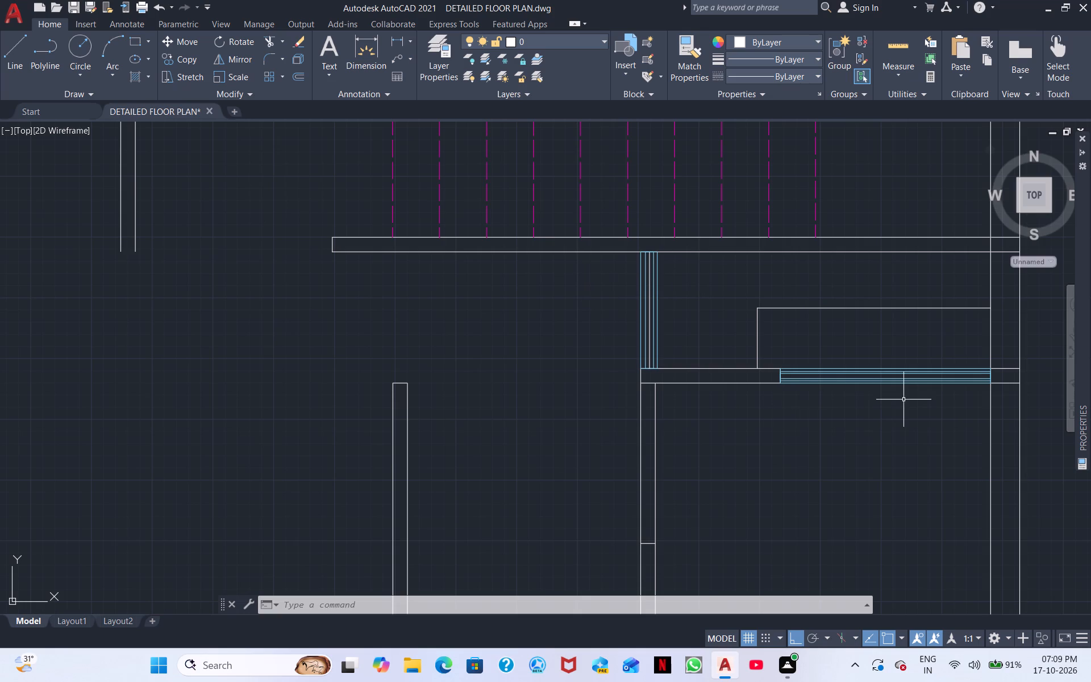
pyautogui.moveTo(903, 400); pyautogui.dragTo(903, 394)
pyautogui.click(892, 365)
pyautogui.rightClick(890, 363)
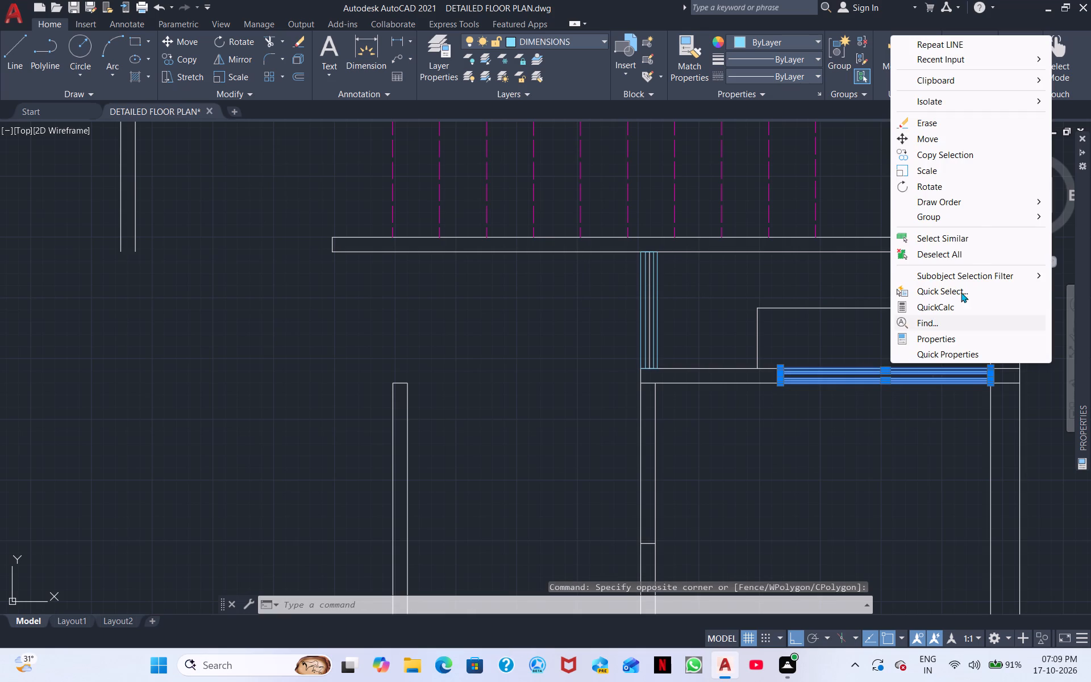
pyautogui.click(932, 125)
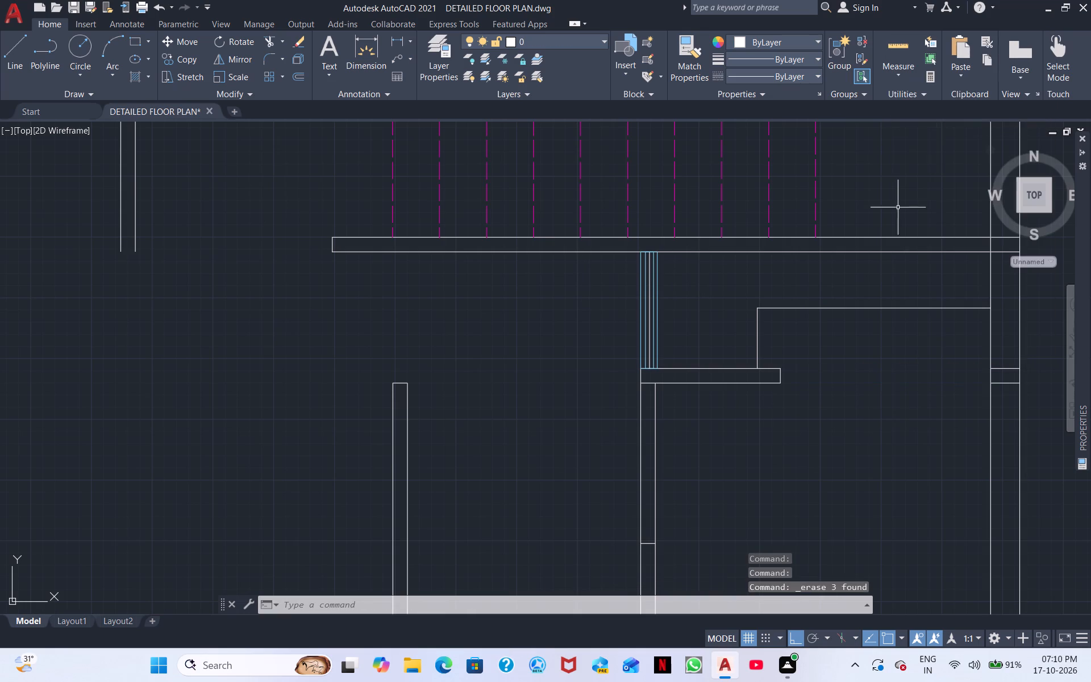
pyautogui.click(779, 377)
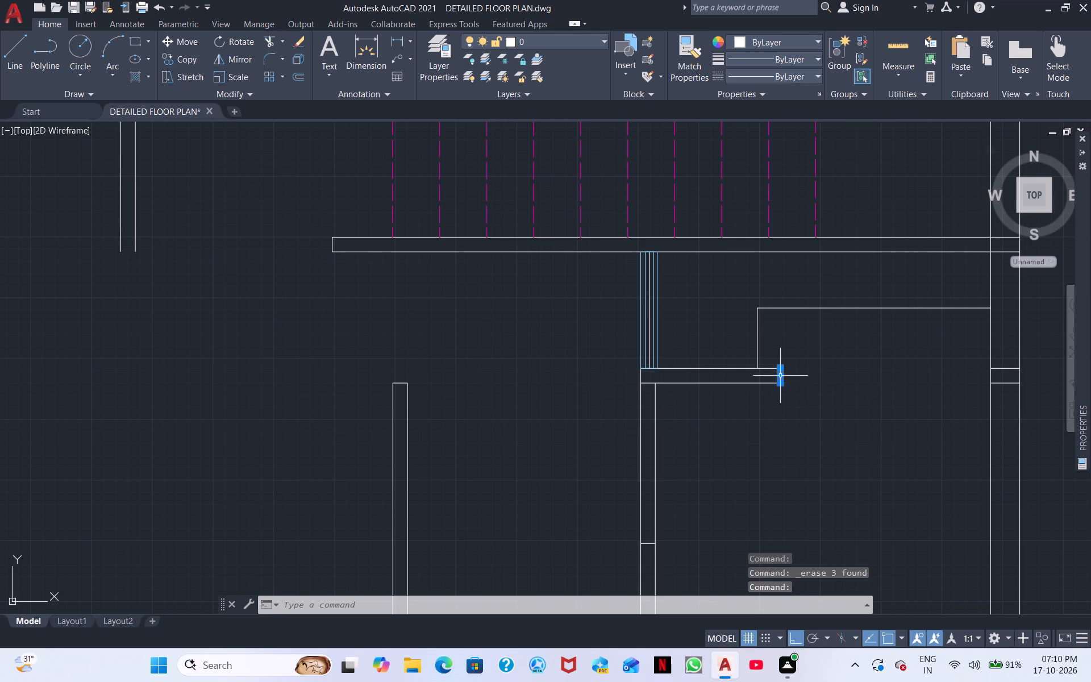
pyautogui.rightClick(901, 379)
pyautogui.click(945, 119)
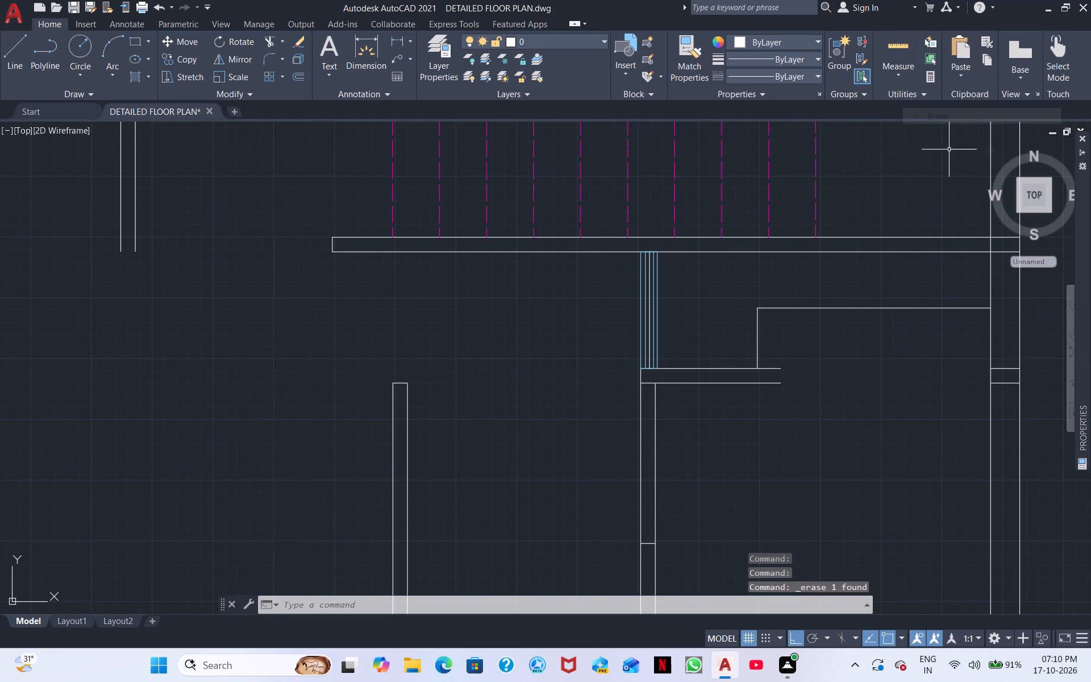
# Extend both face lines of the wall stub to the east wall, closing the former window opening.
pyautogui.click(272, 41)
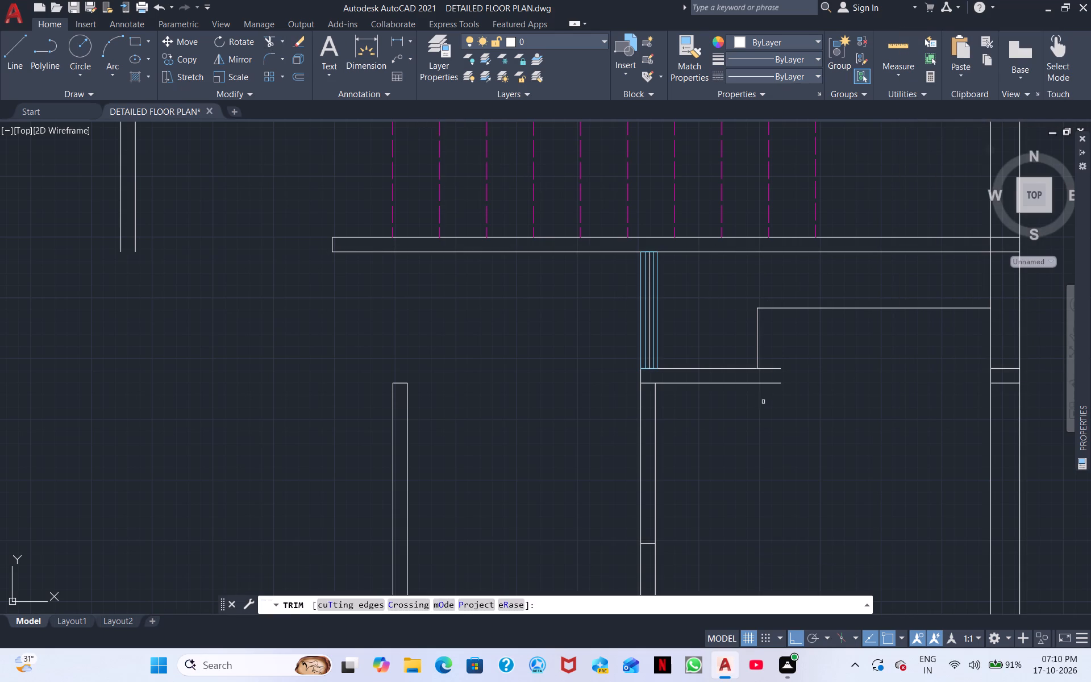
pyautogui.keyDown('shift'); pyautogui.click(777, 367); pyautogui.keyUp('shift')
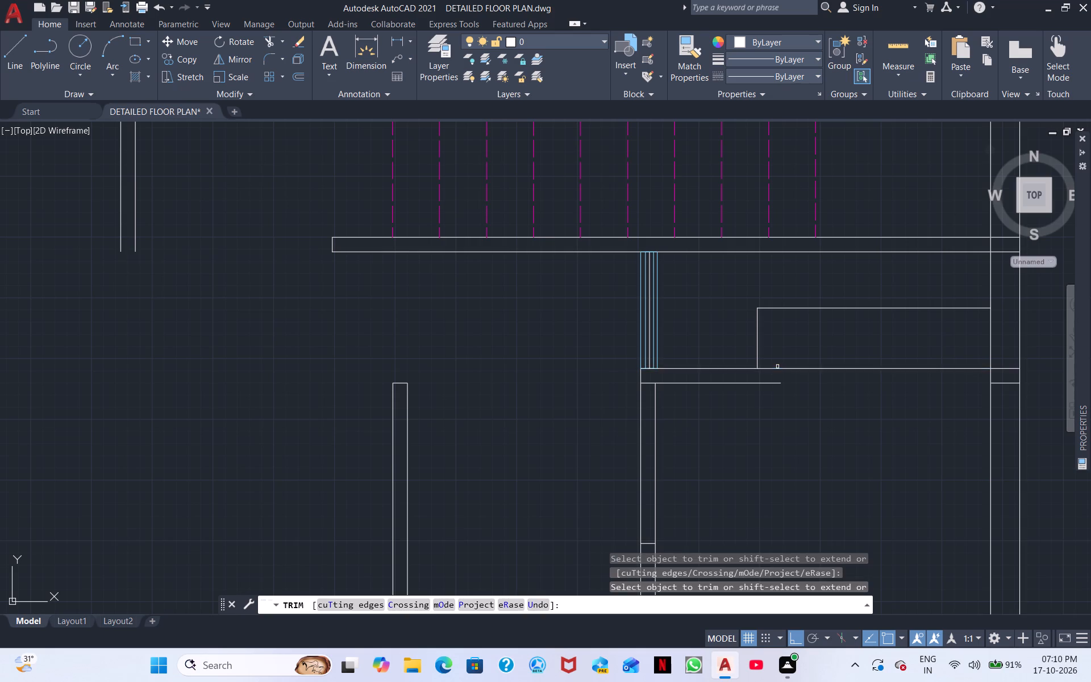
pyautogui.keyDown('shift'); pyautogui.click(776, 385); pyautogui.keyUp('shift')
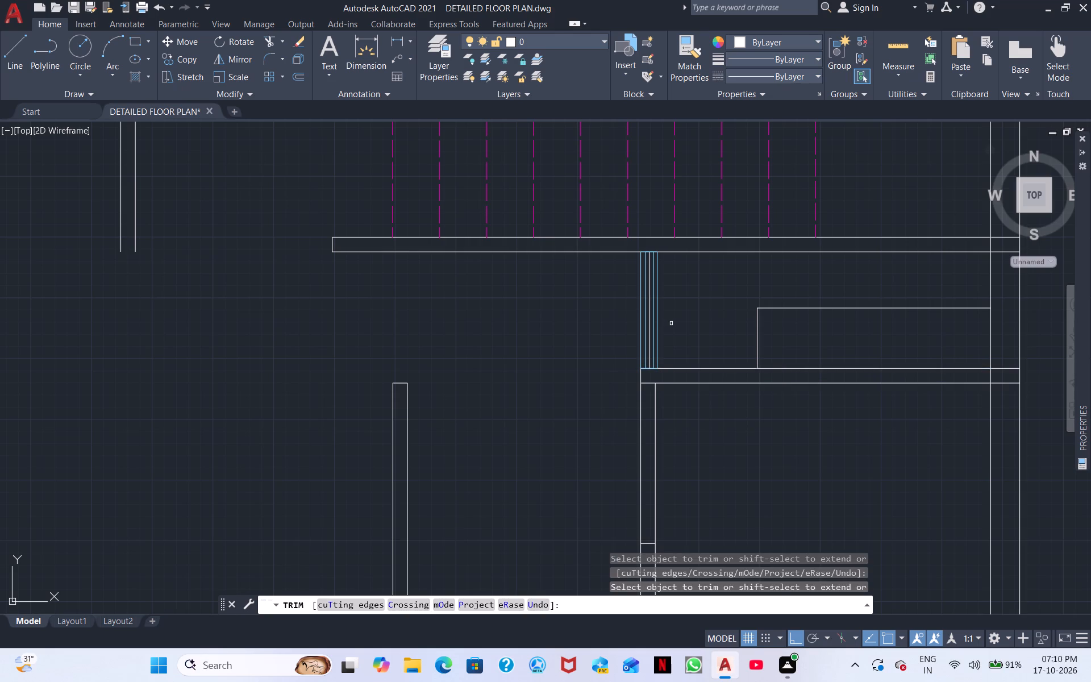
# Trim away the vertical window below the stair wall, including its short end lines on the walls above and below.
pyautogui.moveTo(673, 319); pyautogui.dragTo(633, 321)
pyautogui.scroll(1, 643, 305)
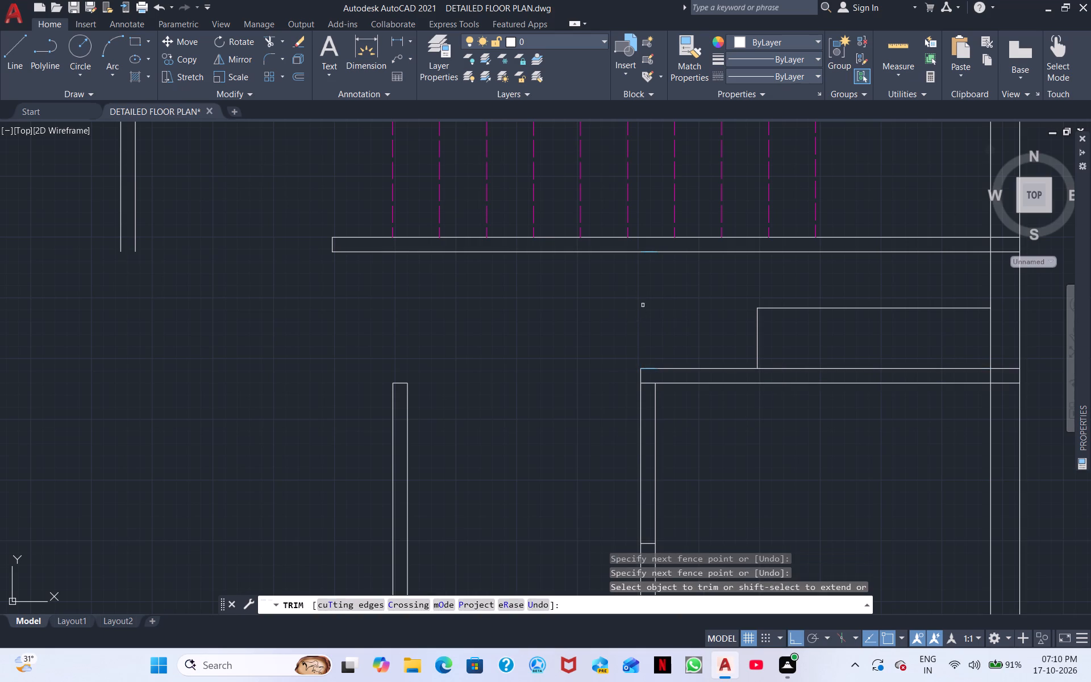
pyautogui.scroll(1, 643, 305)
pyautogui.click(658, 167)
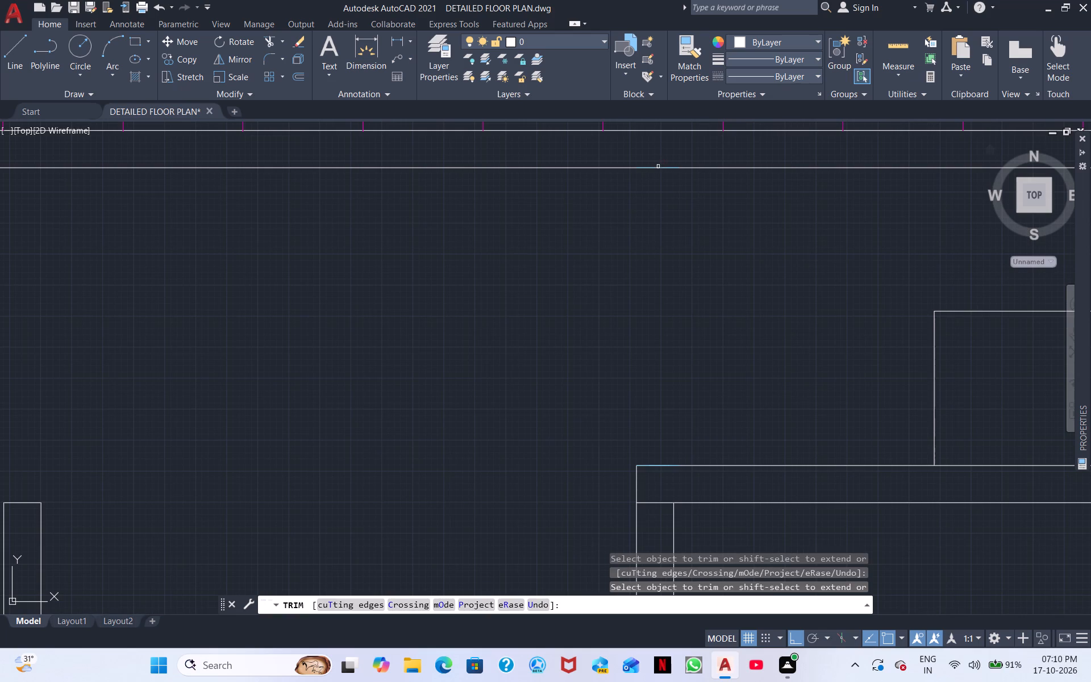
pyautogui.click(649, 168)
pyautogui.moveTo(726, 409); pyautogui.dragTo(701, 301, button='middle')
pyautogui.click(631, 356)
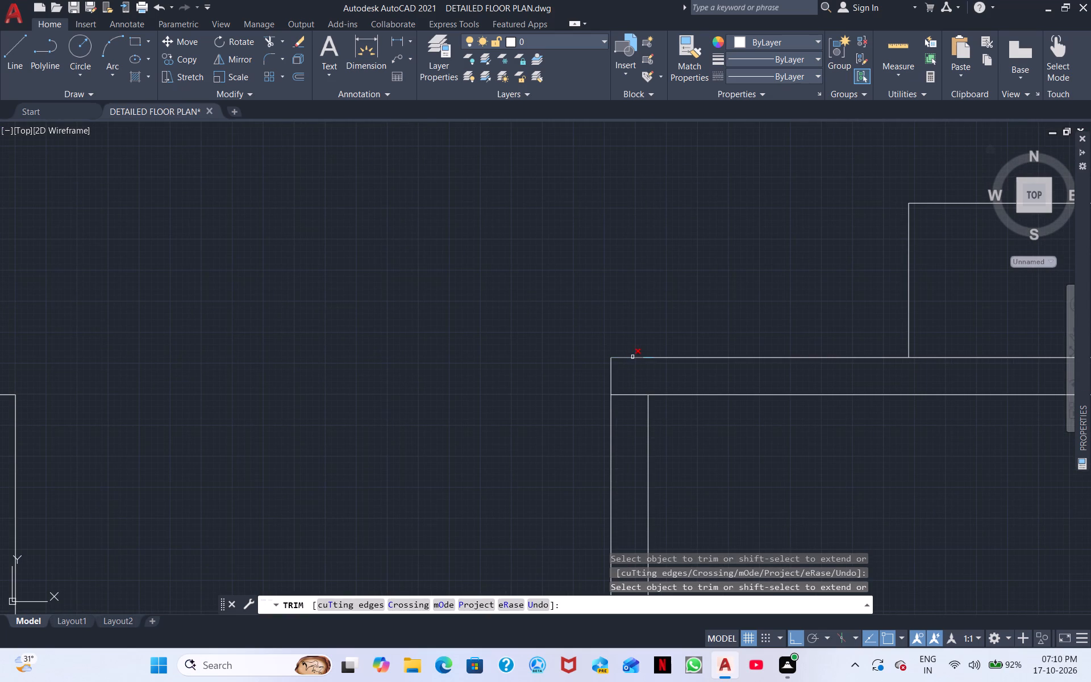
pyautogui.click(633, 358)
pyautogui.click(649, 358)
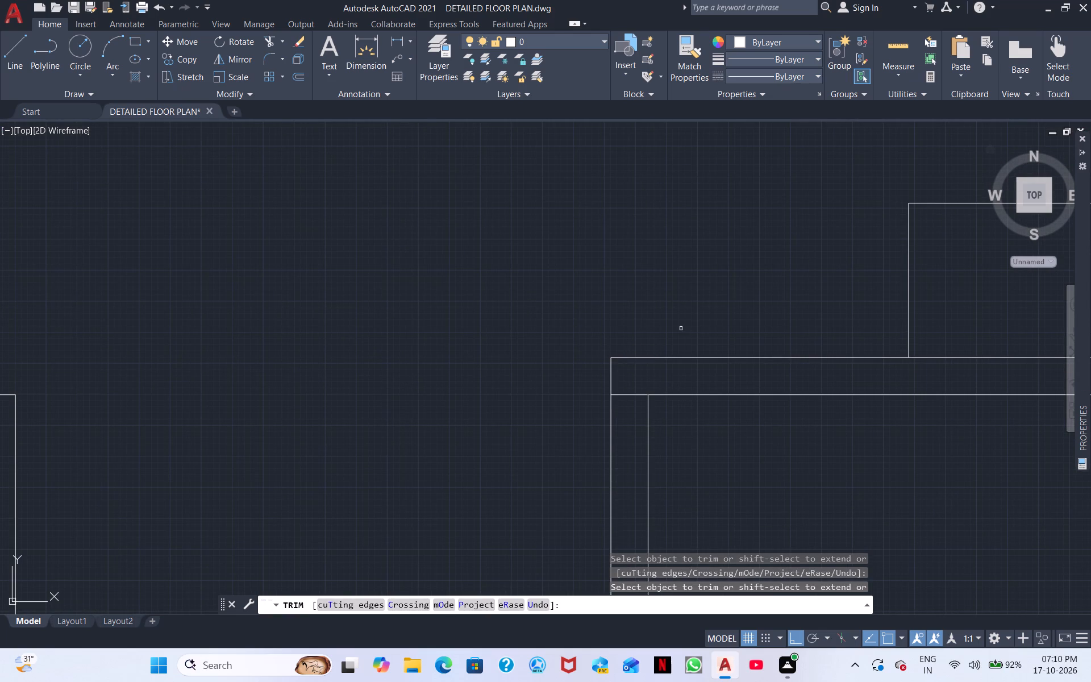
# Trim the inner wall line crossing the corner below the removed vertical window to leave a clean L-shaped joint.
pyautogui.rightClick(682, 325)
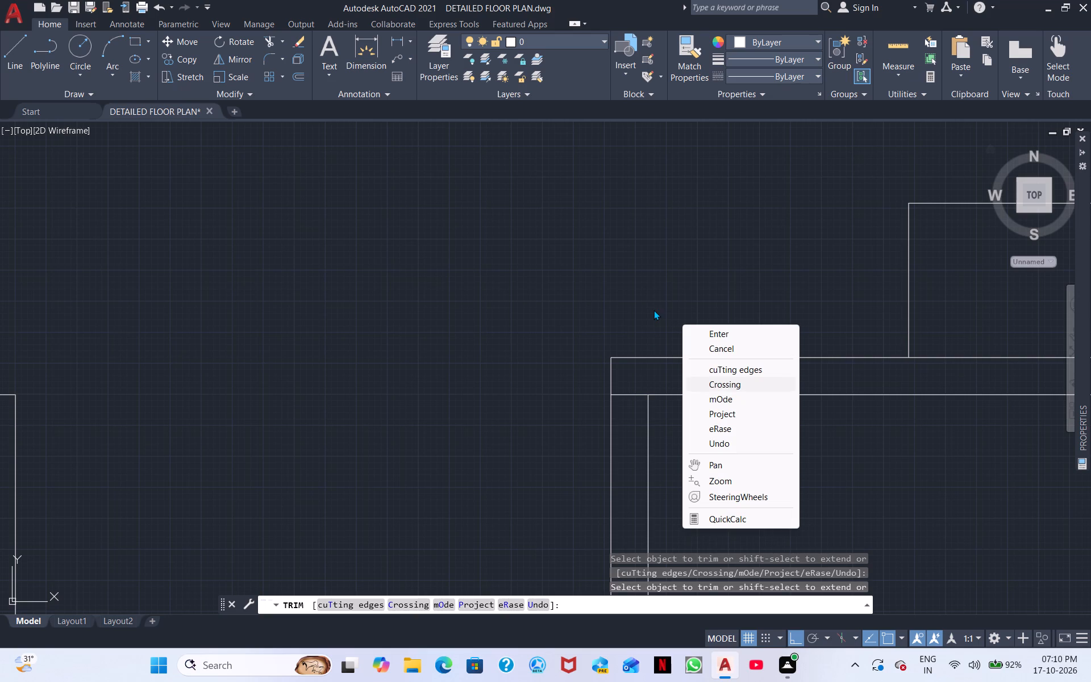
pyautogui.click(653, 310)
pyautogui.click(632, 394)
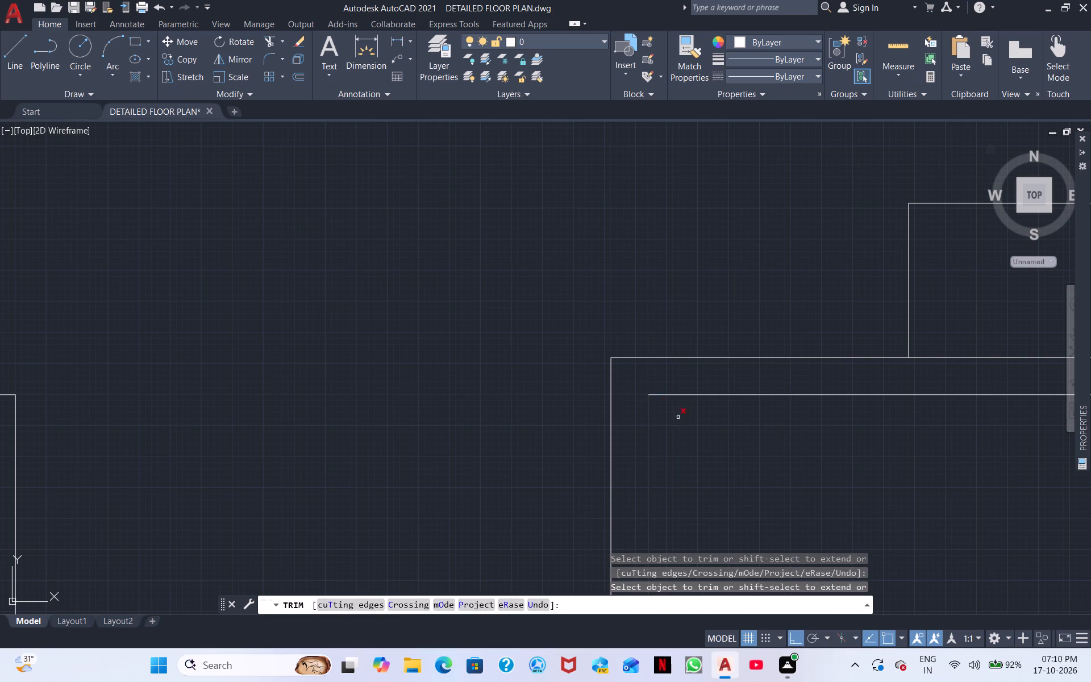
# Trim both faces of that corner's vertical wall below its short cross line, including the piece crossing the horizontal wall's thickness.
pyautogui.scroll(-1, 714, 444)
pyautogui.moveTo(744, 450); pyautogui.dragTo(703, 295, button='middle')
pyautogui.scroll(-2, 703, 295)
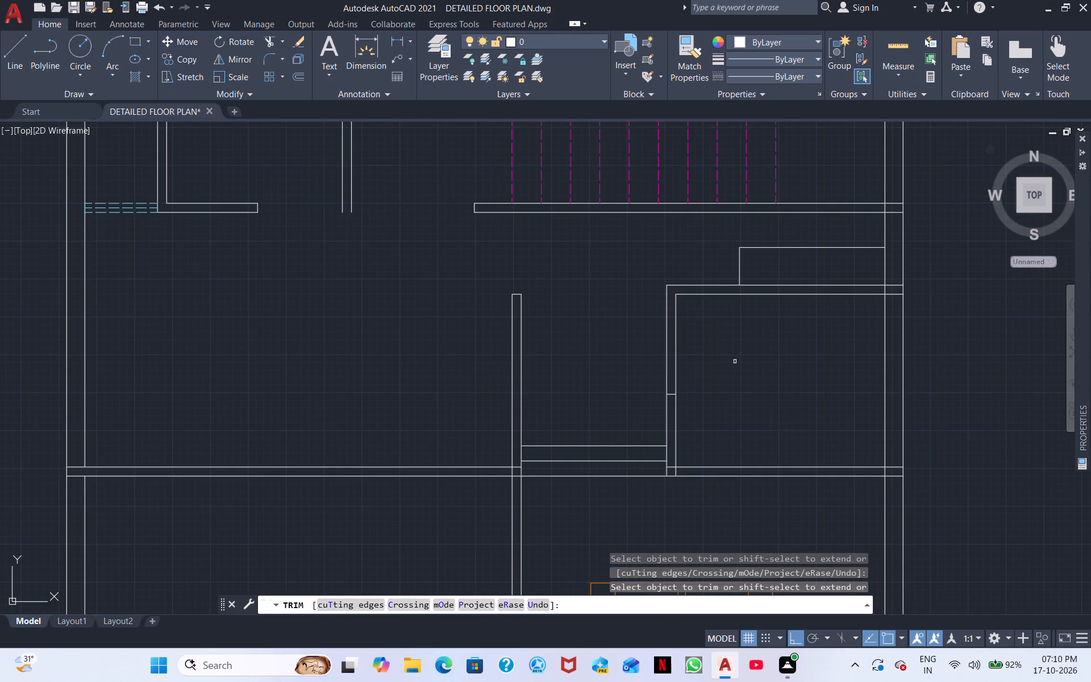
pyautogui.moveTo(735, 361); pyautogui.dragTo(726, 298, button='middle')
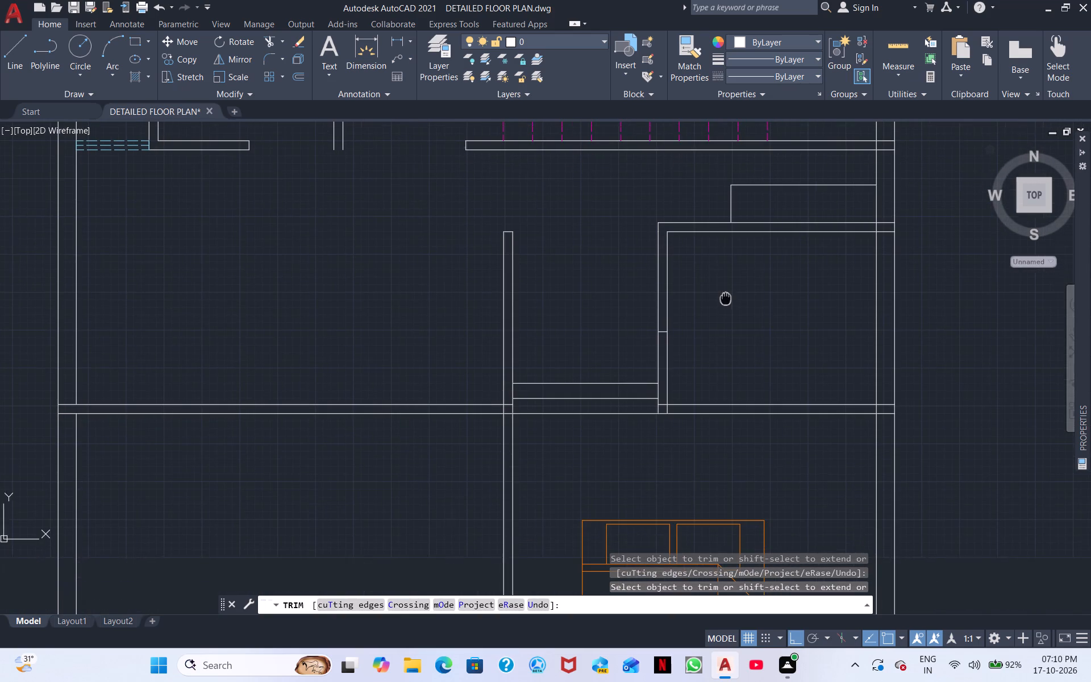
pyautogui.moveTo(726, 298); pyautogui.dragTo(726, 298, button='middle')
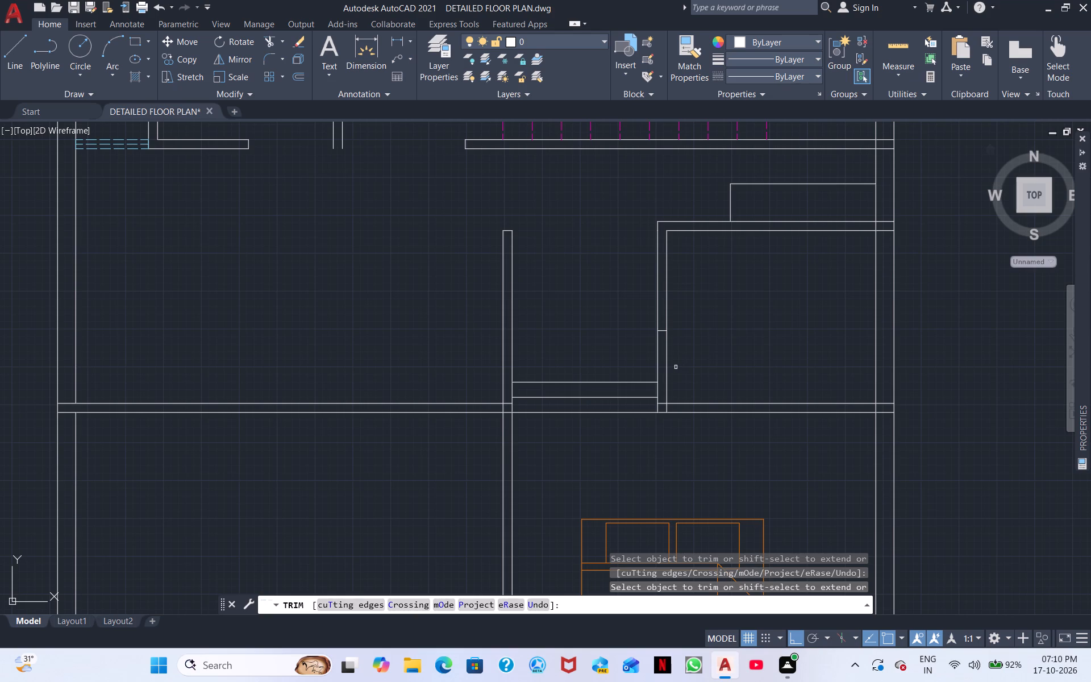
pyautogui.click(657, 362)
pyautogui.click(666, 356)
pyautogui.click(667, 407)
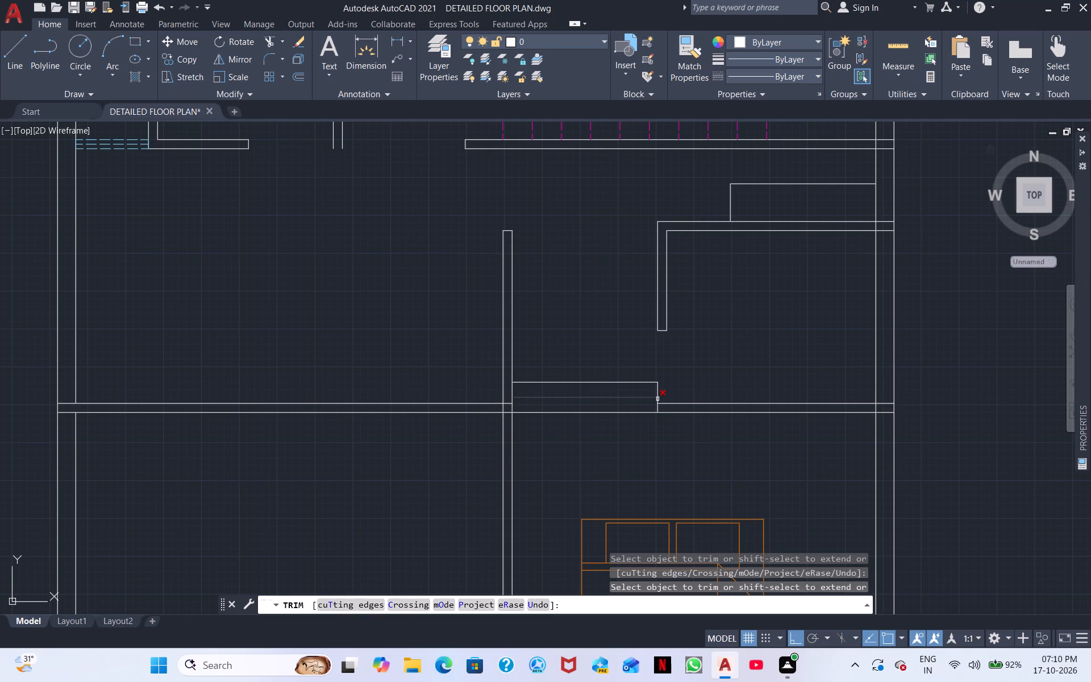
# Trim away the leftover window outline and the wall line across the gap, leaving an open passage west of the wall stub.
pyautogui.click(657, 399)
pyautogui.click(659, 390)
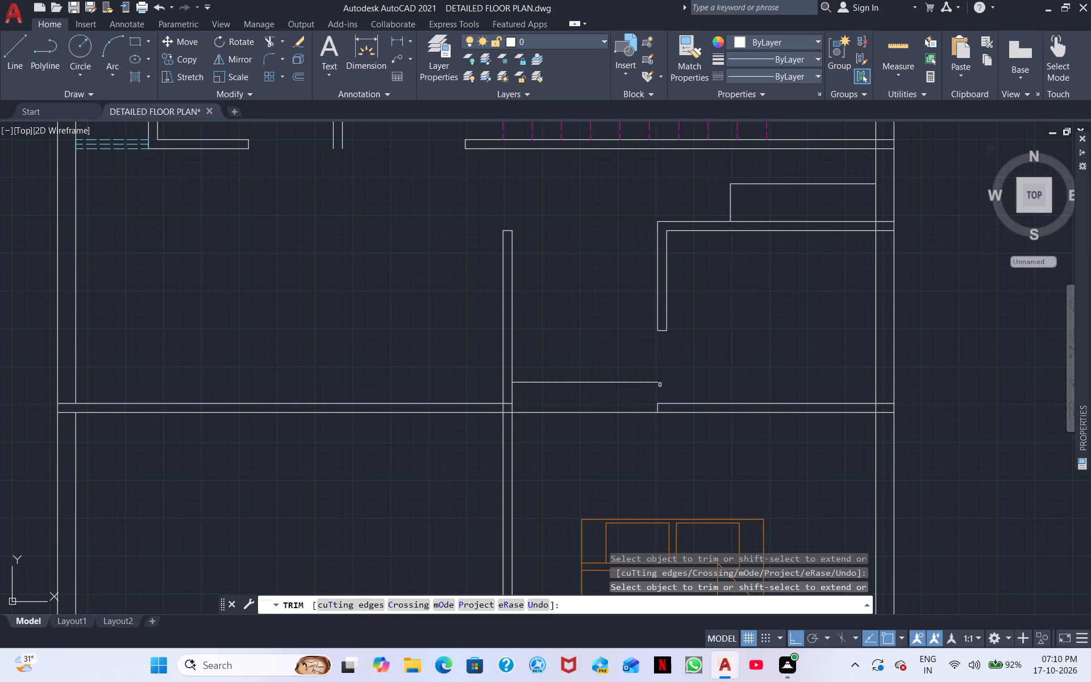
pyautogui.click(659, 382)
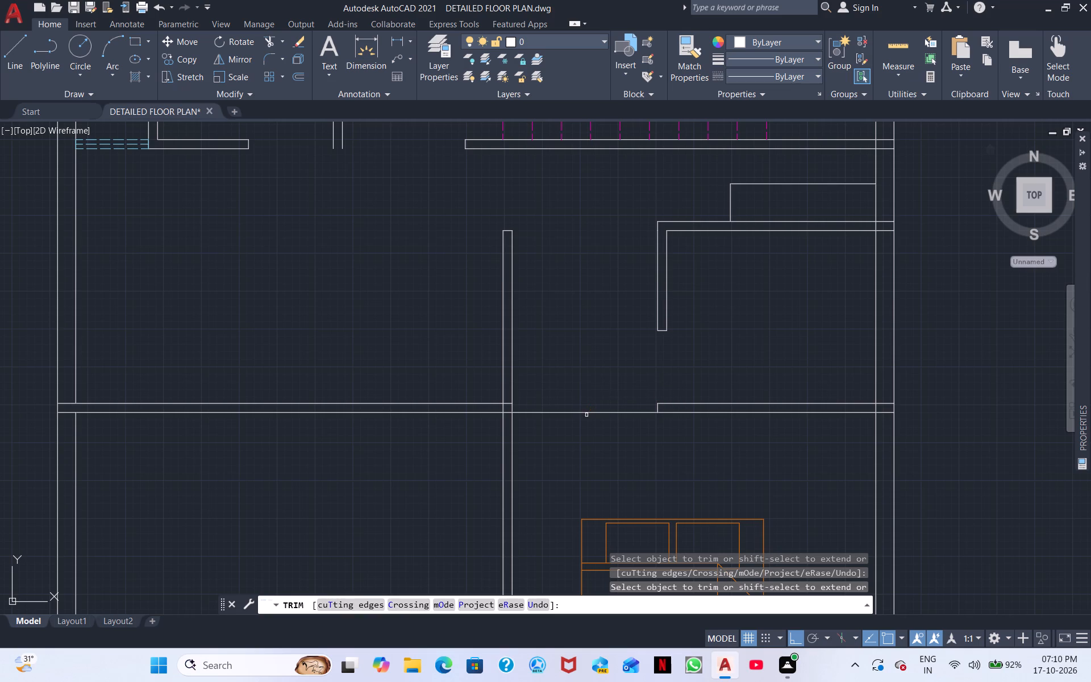
pyautogui.click(584, 413)
pyautogui.scroll(-1, 599, 368)
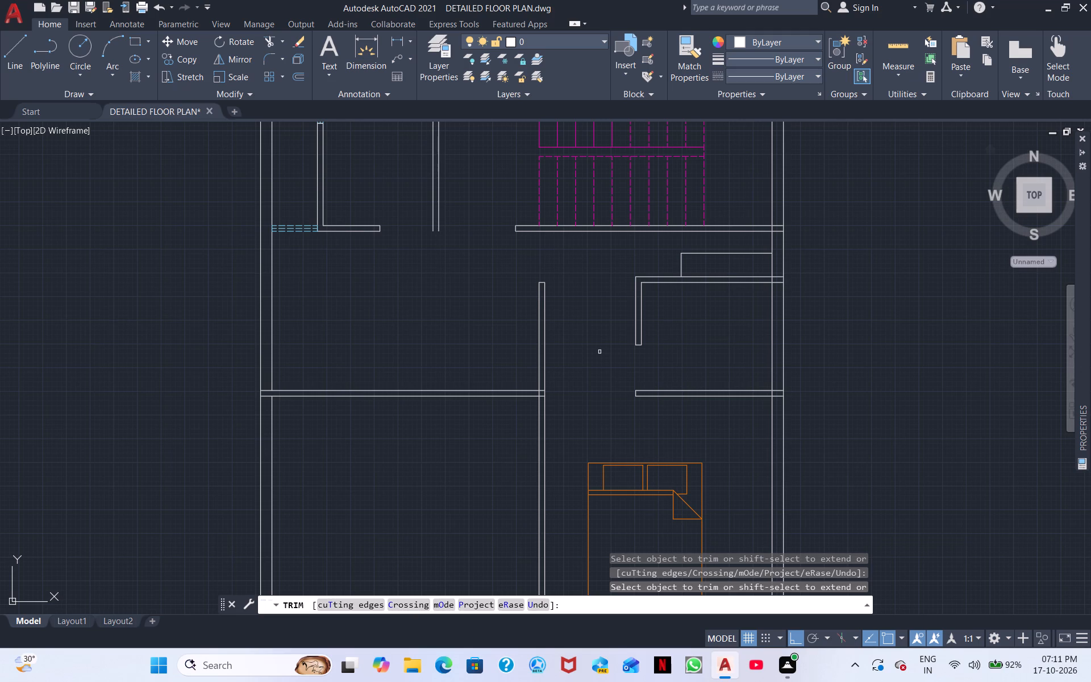
pyautogui.rightClick(599, 352)
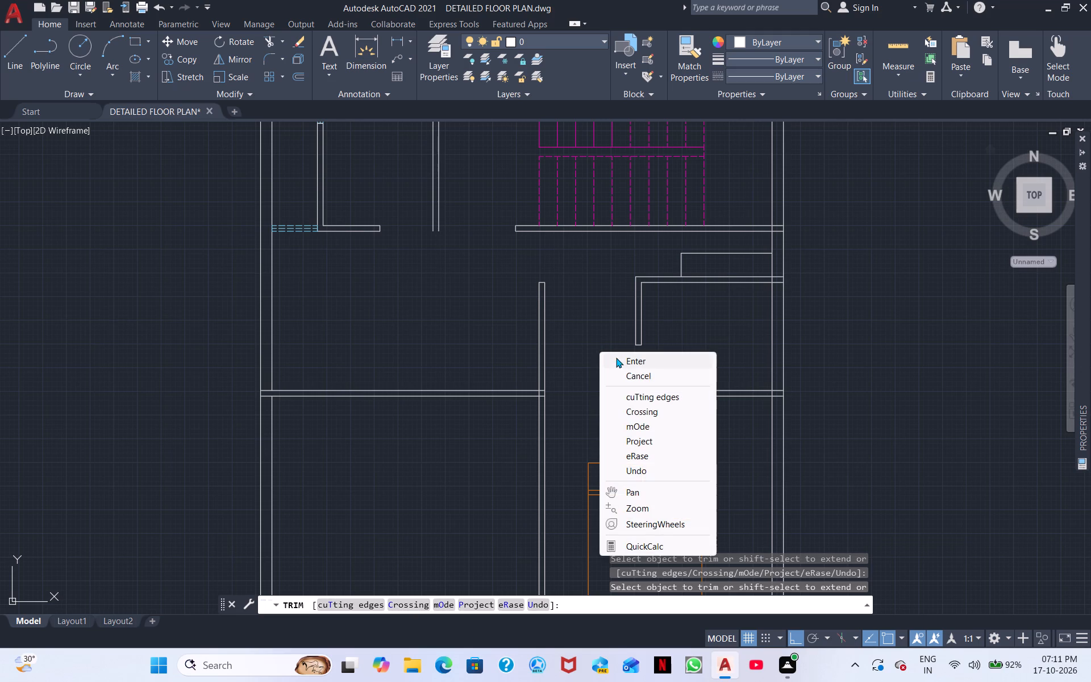
pyautogui.click(630, 362)
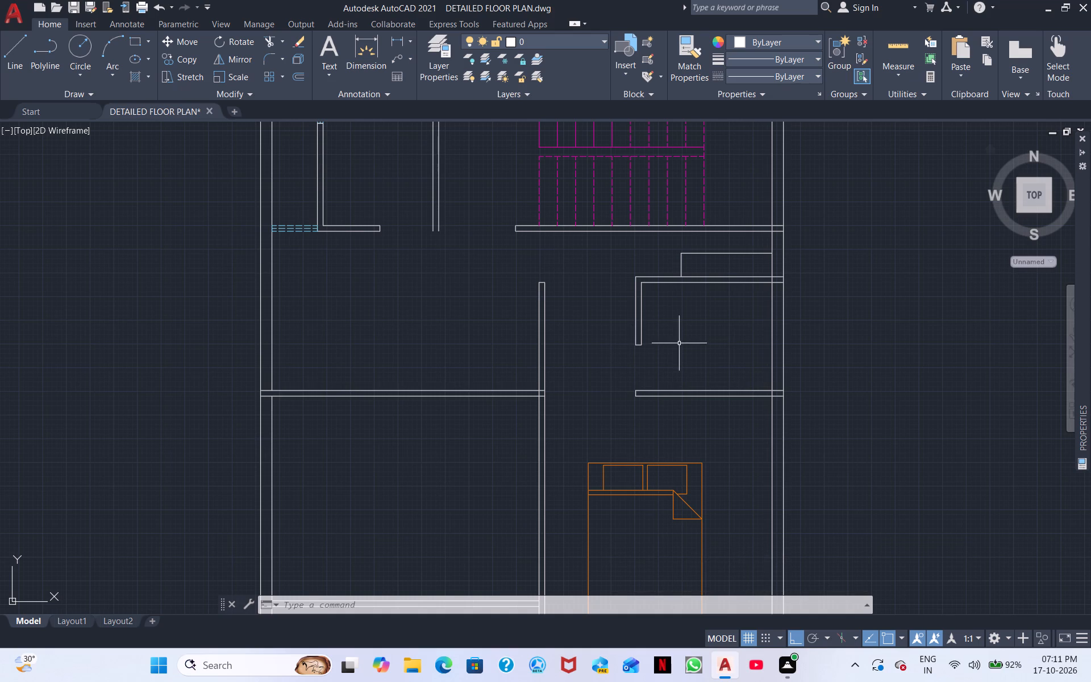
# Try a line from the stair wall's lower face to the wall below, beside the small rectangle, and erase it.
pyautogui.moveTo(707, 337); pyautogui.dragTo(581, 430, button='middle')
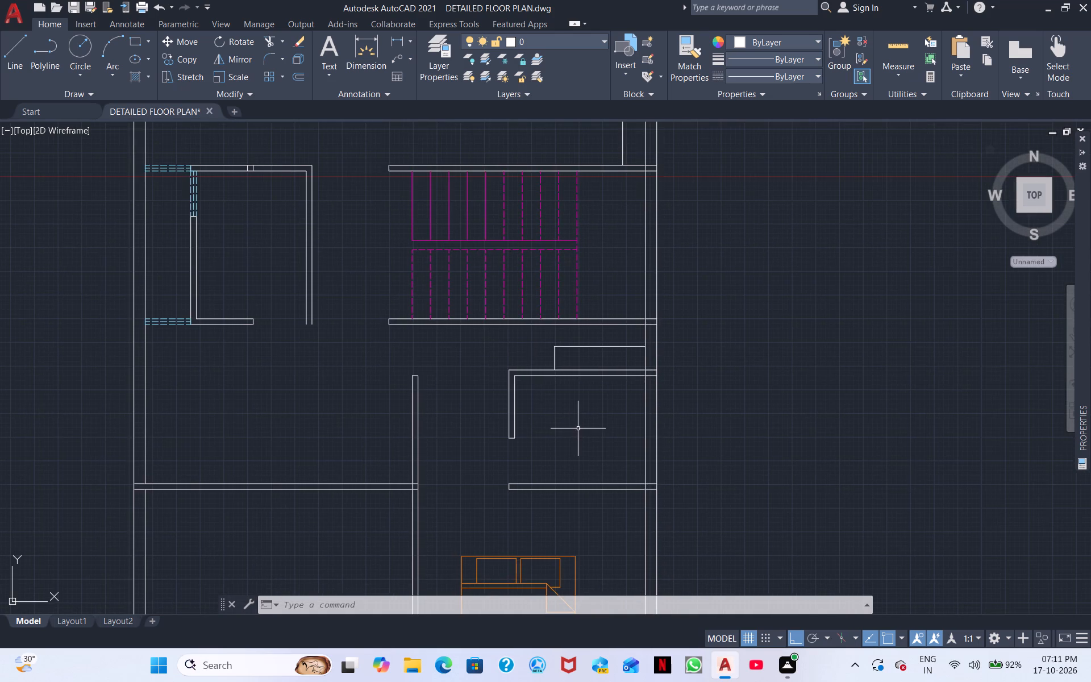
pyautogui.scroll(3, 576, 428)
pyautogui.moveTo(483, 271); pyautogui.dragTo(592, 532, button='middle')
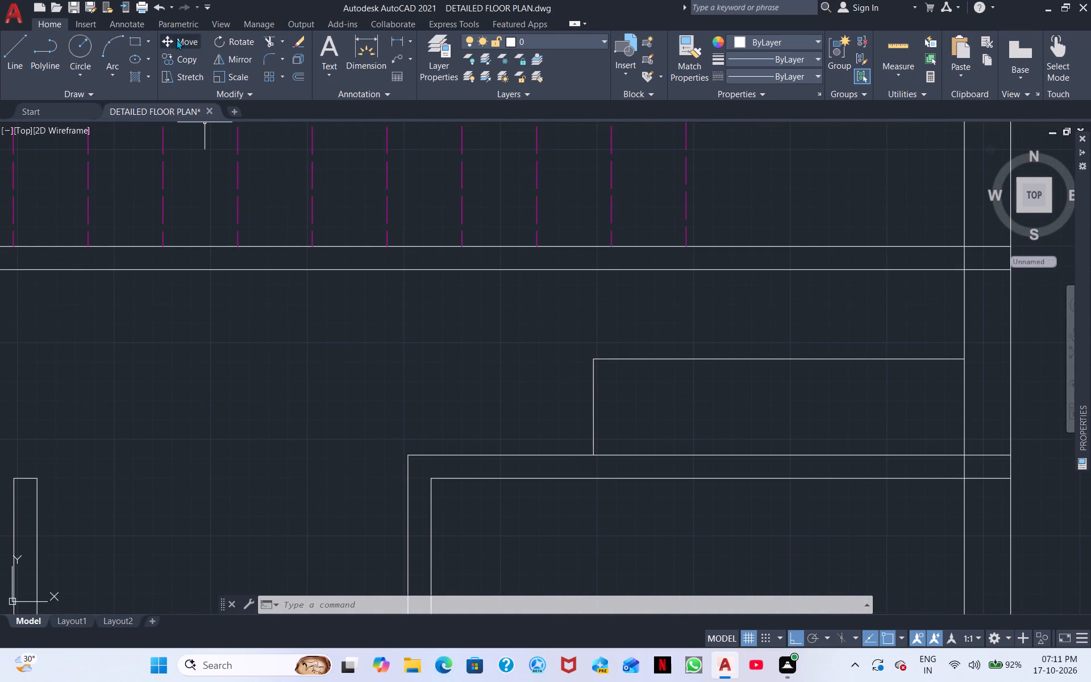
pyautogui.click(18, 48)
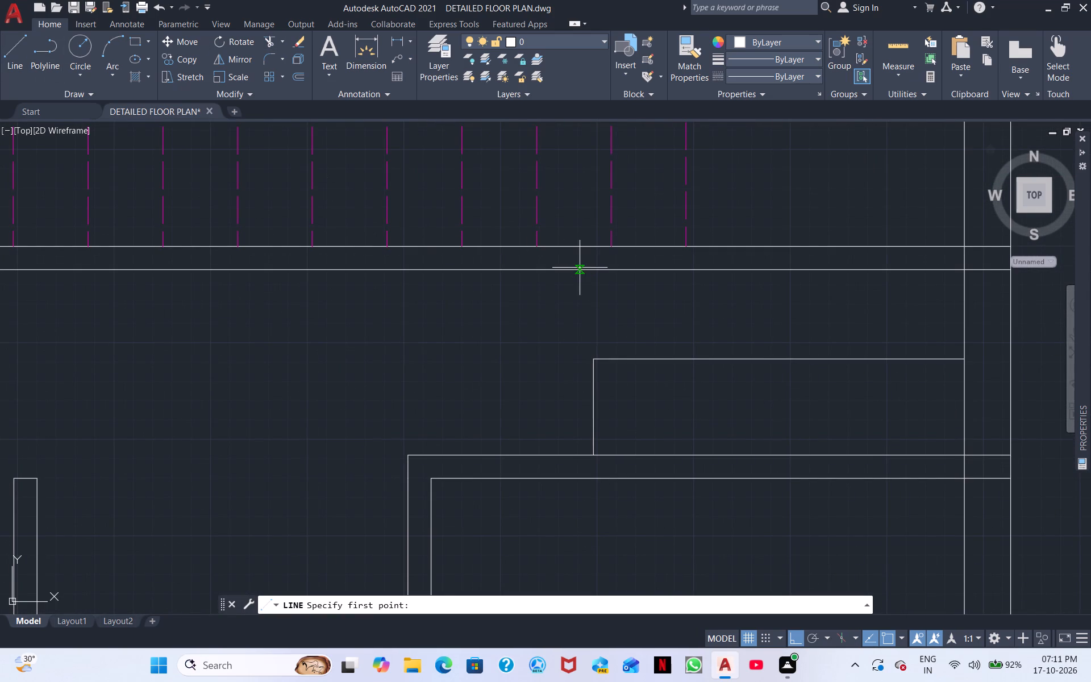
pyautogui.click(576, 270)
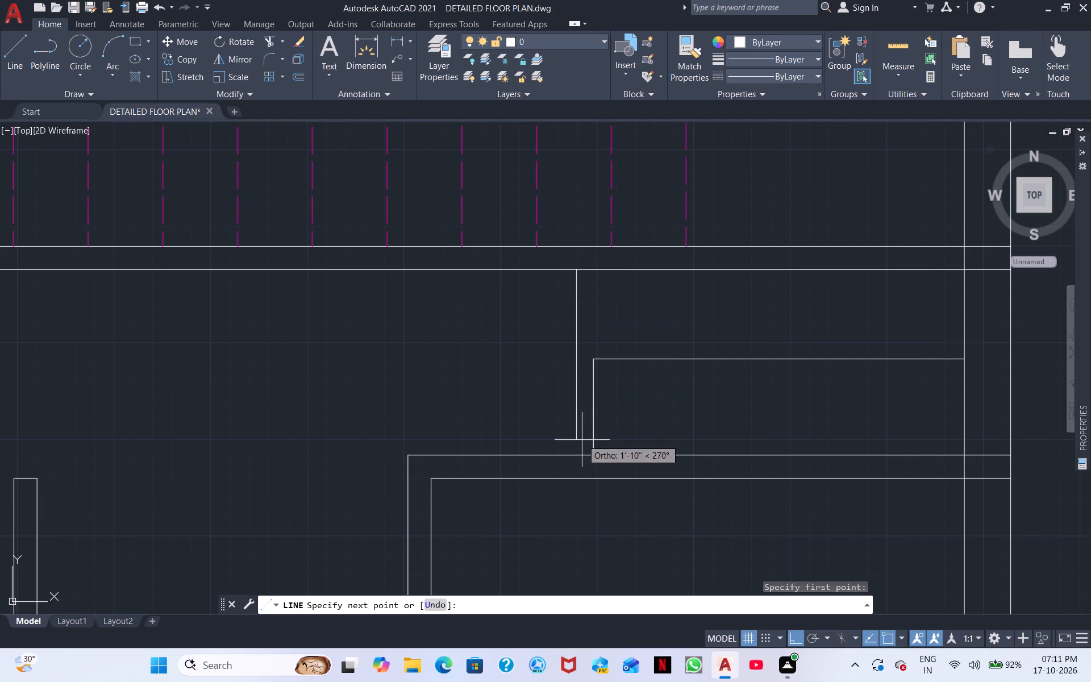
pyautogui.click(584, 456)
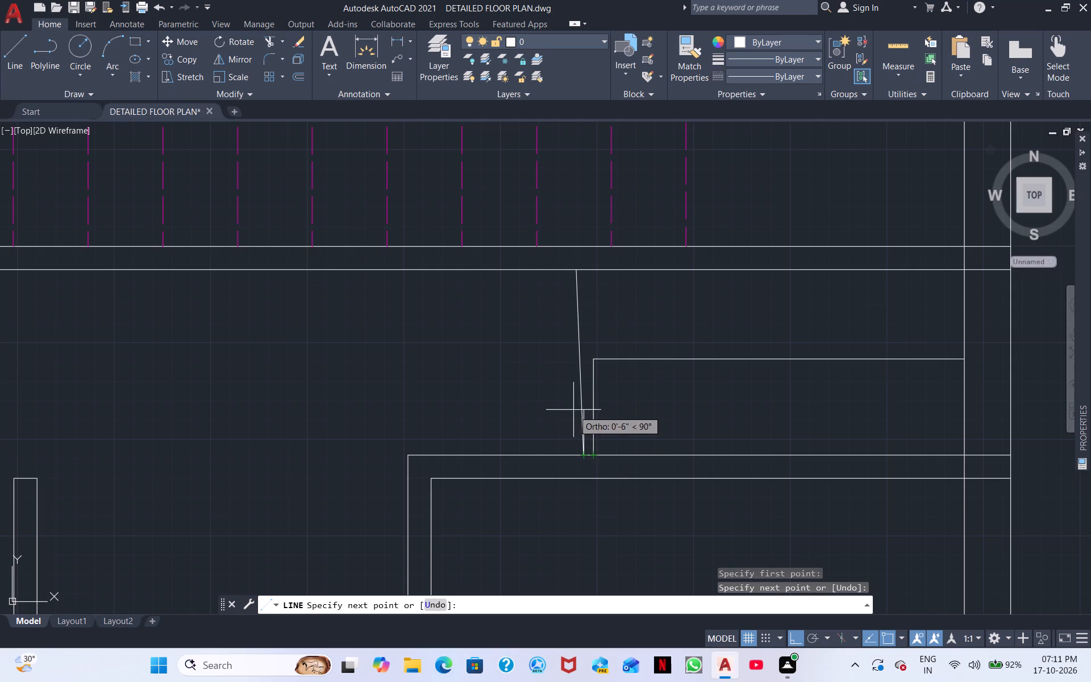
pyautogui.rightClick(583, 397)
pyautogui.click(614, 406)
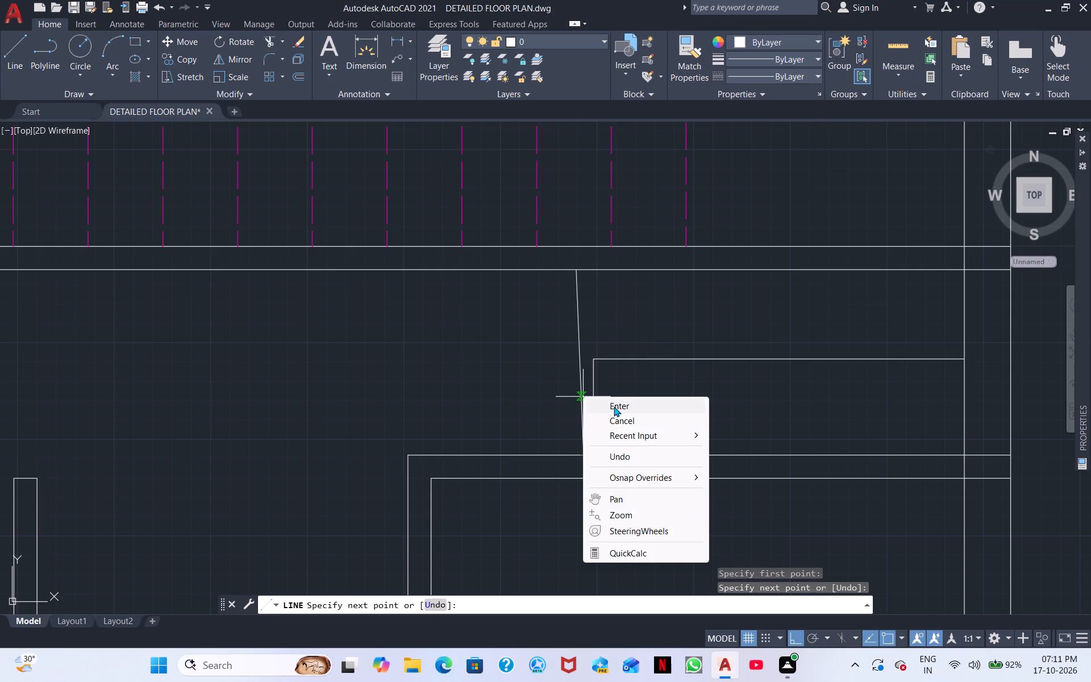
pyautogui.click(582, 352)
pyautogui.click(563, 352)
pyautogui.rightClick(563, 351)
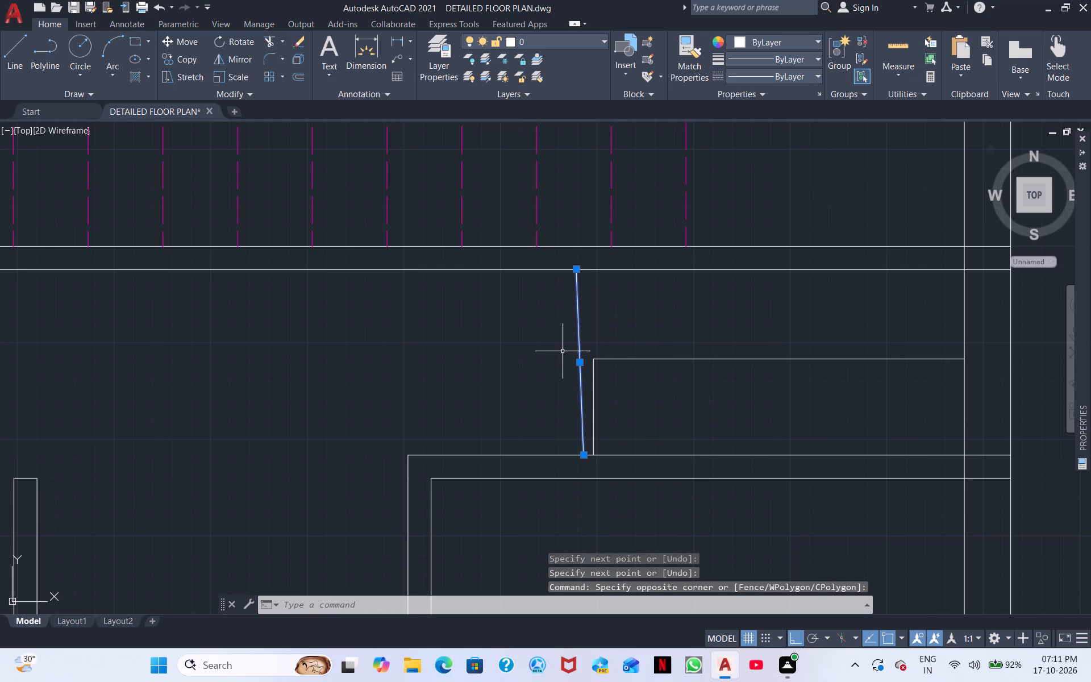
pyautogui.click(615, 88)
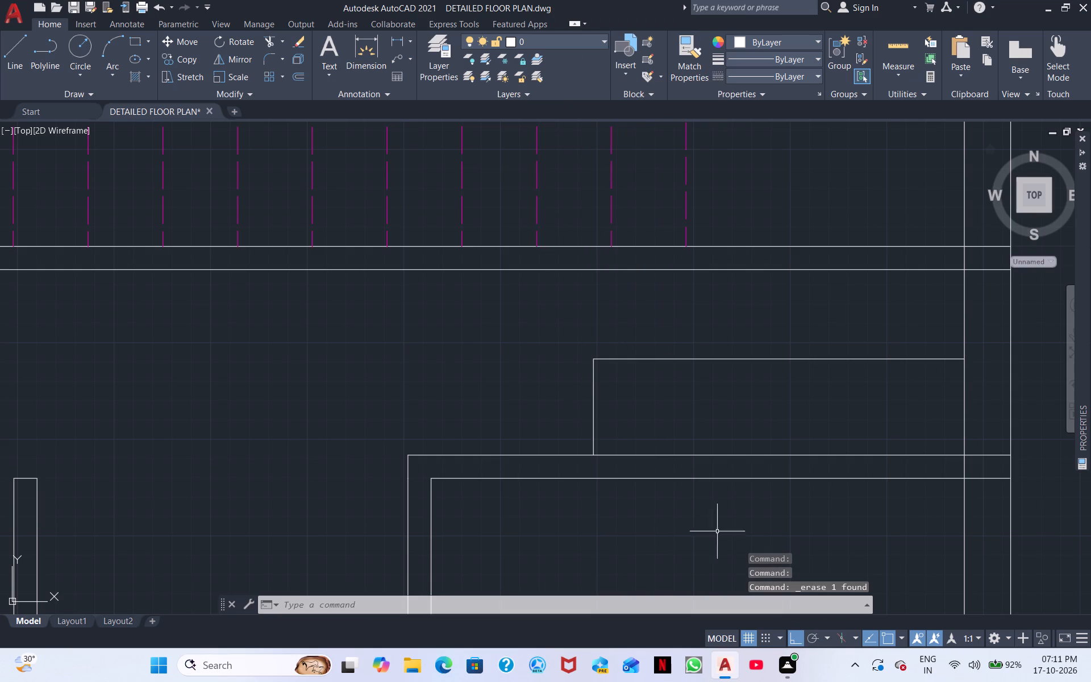
# Draw a vertical line from the stair wall's lower face to the wall below, just west of the small rectangle.
pyautogui.click(22, 56)
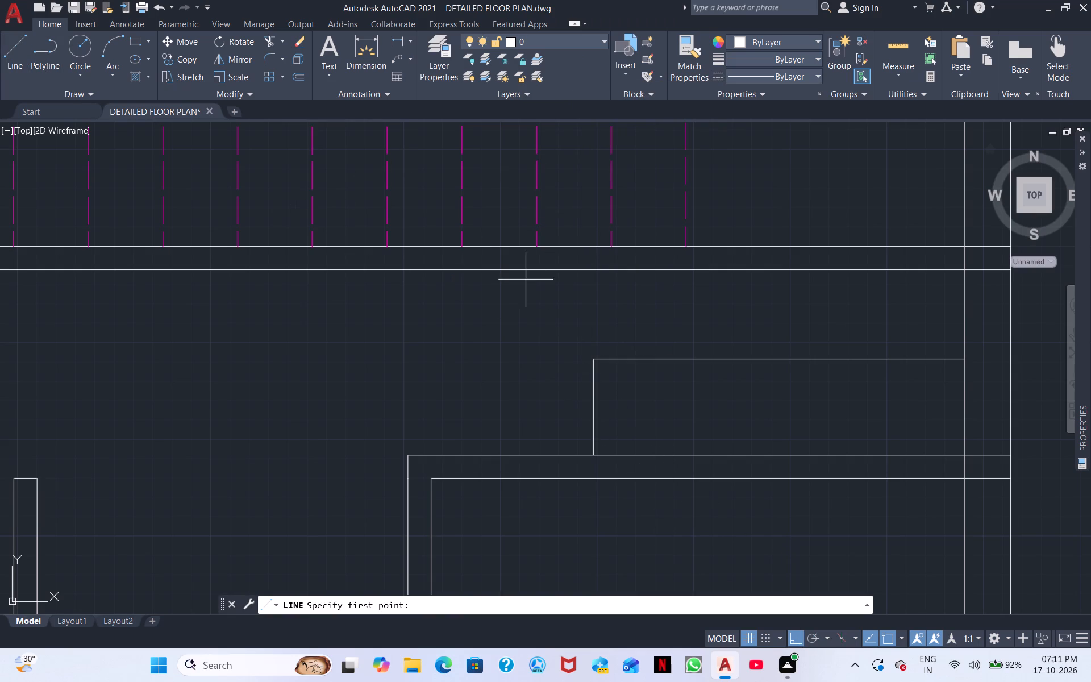
pyautogui.click(558, 271)
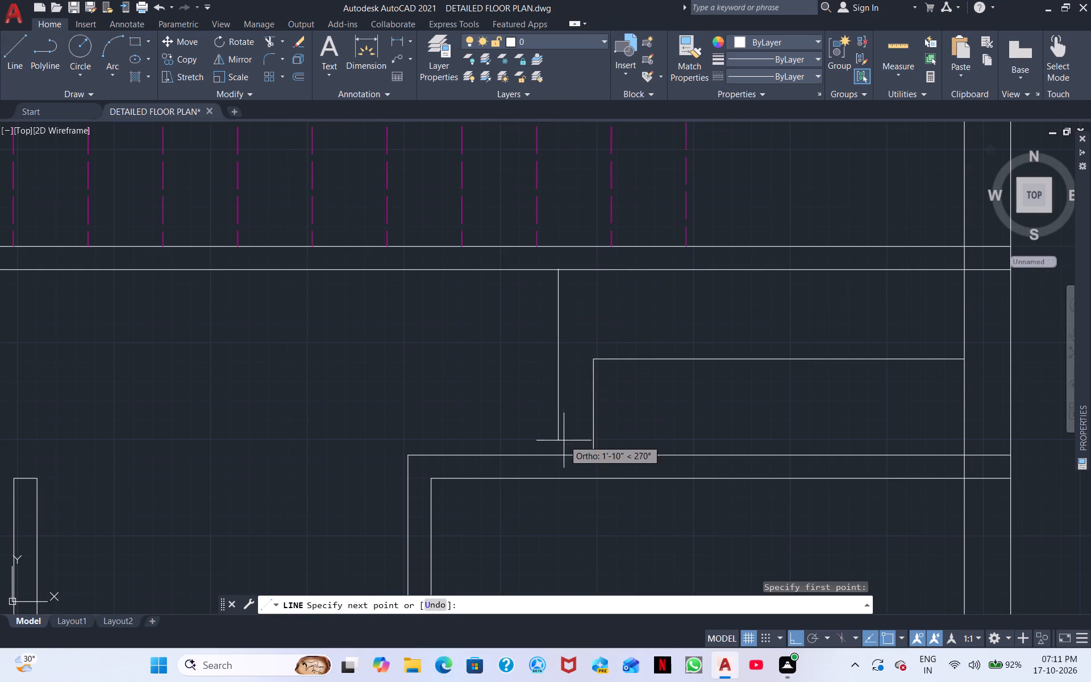
pyautogui.click(560, 458)
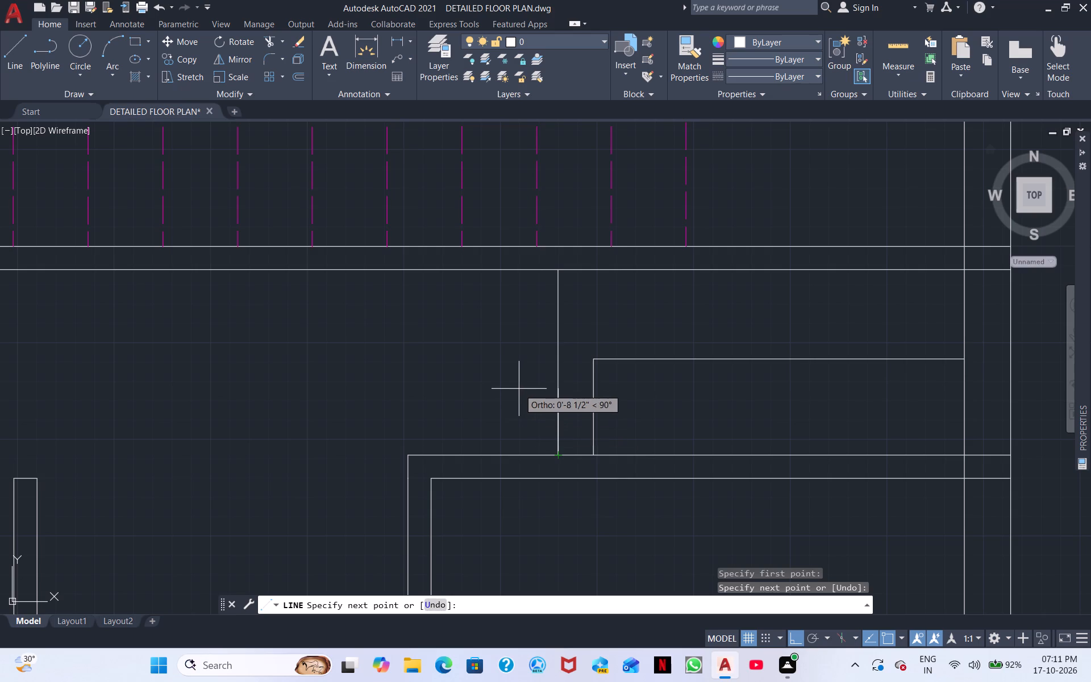
pyautogui.rightClick(519, 389)
pyautogui.click(570, 413)
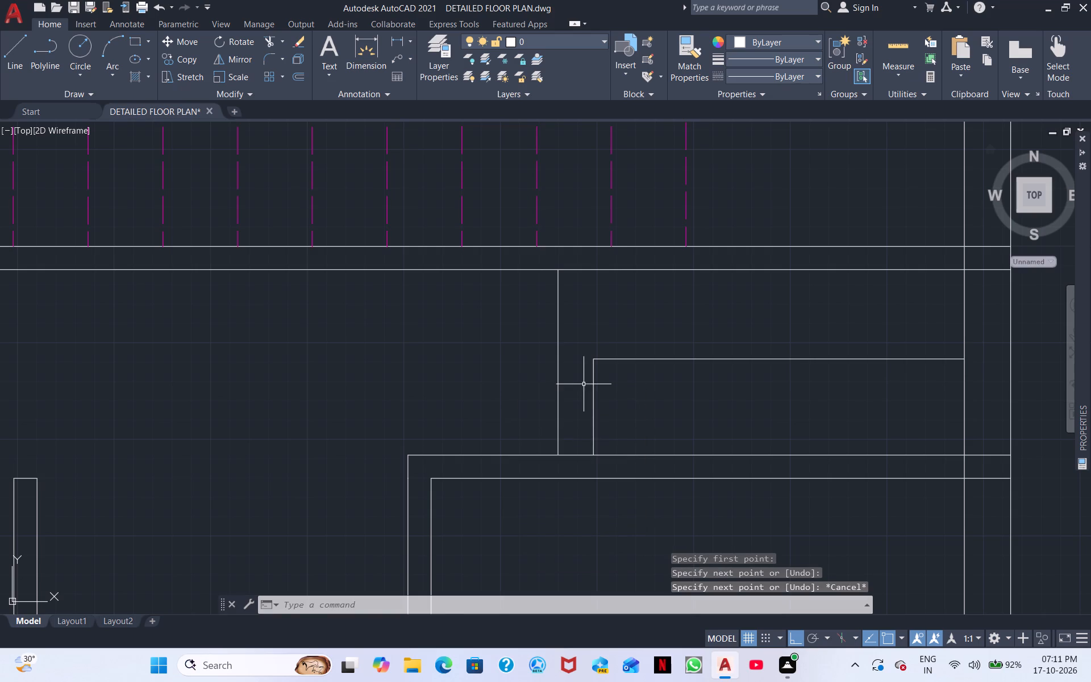
# Erase the small rectangle's short west edge beside the new vertical line.
pyautogui.click(593, 379)
pyautogui.rightClick(630, 382)
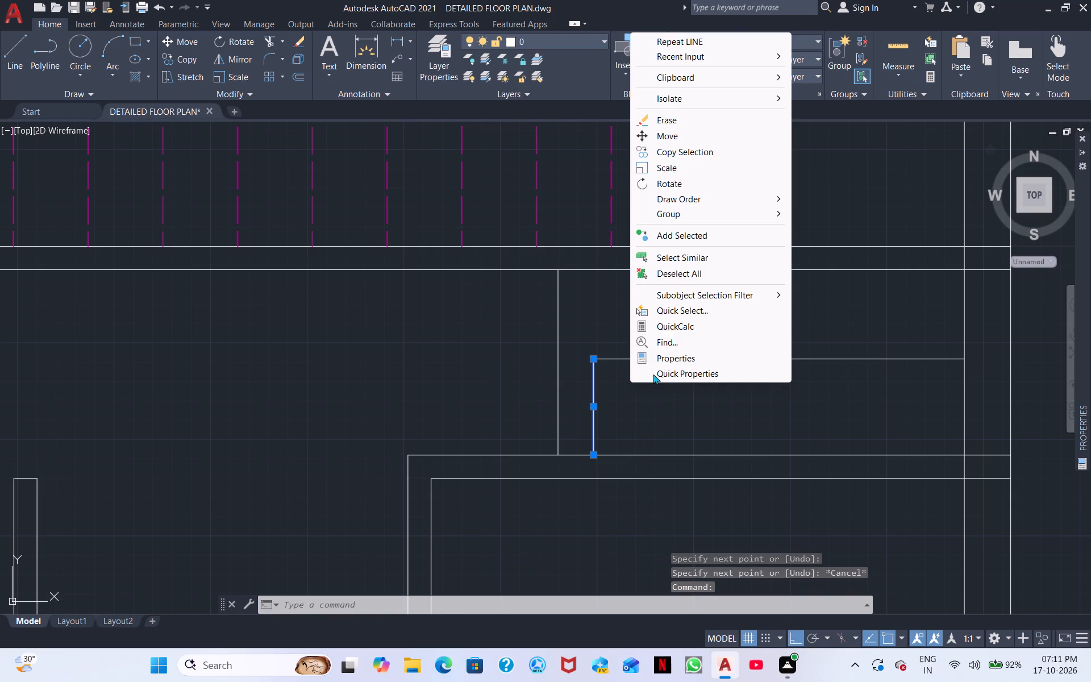
pyautogui.click(693, 127)
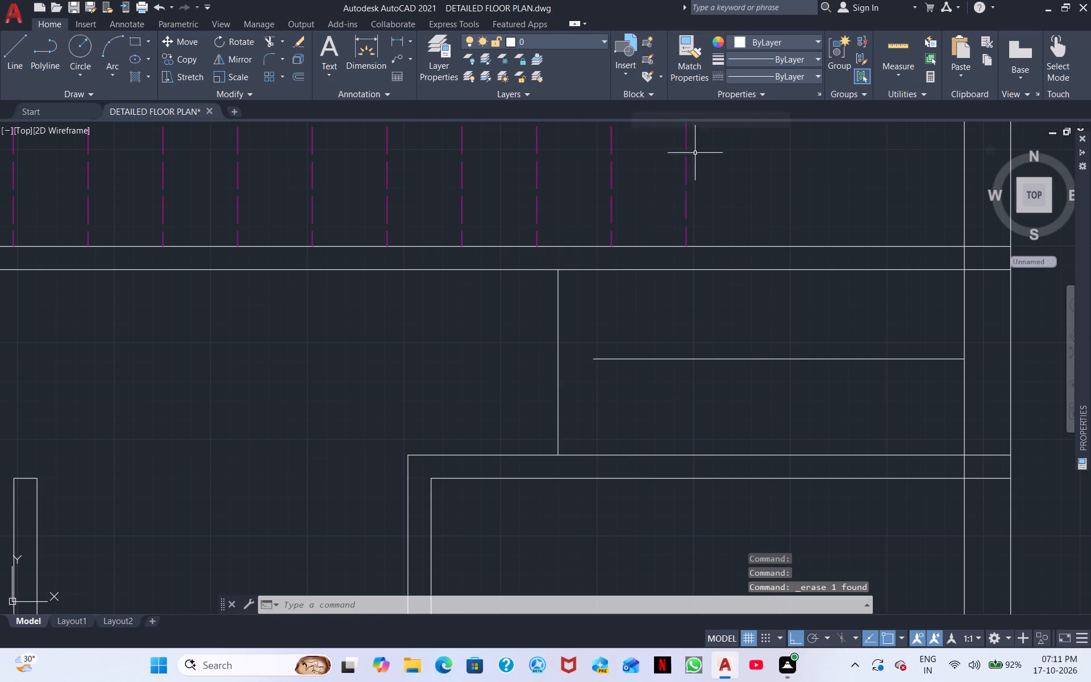
# Move the new vertical line from its midpoint to the west end of the rectangle's remaining horizontal line.
pyautogui.click(557, 358)
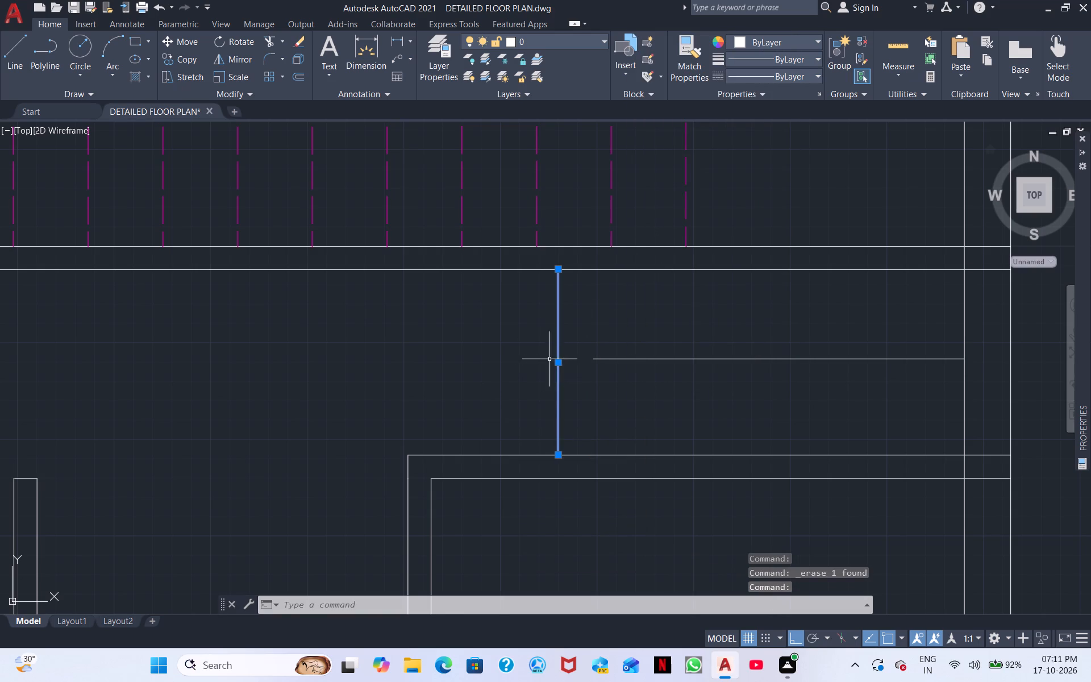
pyautogui.rightClick(626, 412)
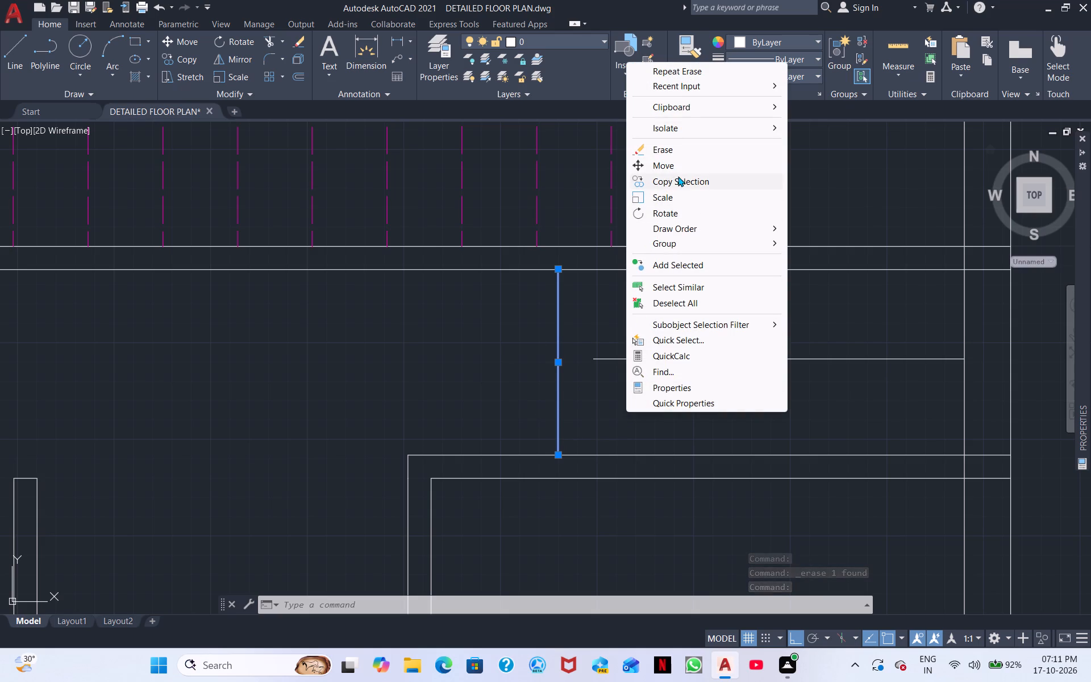
pyautogui.click(674, 167)
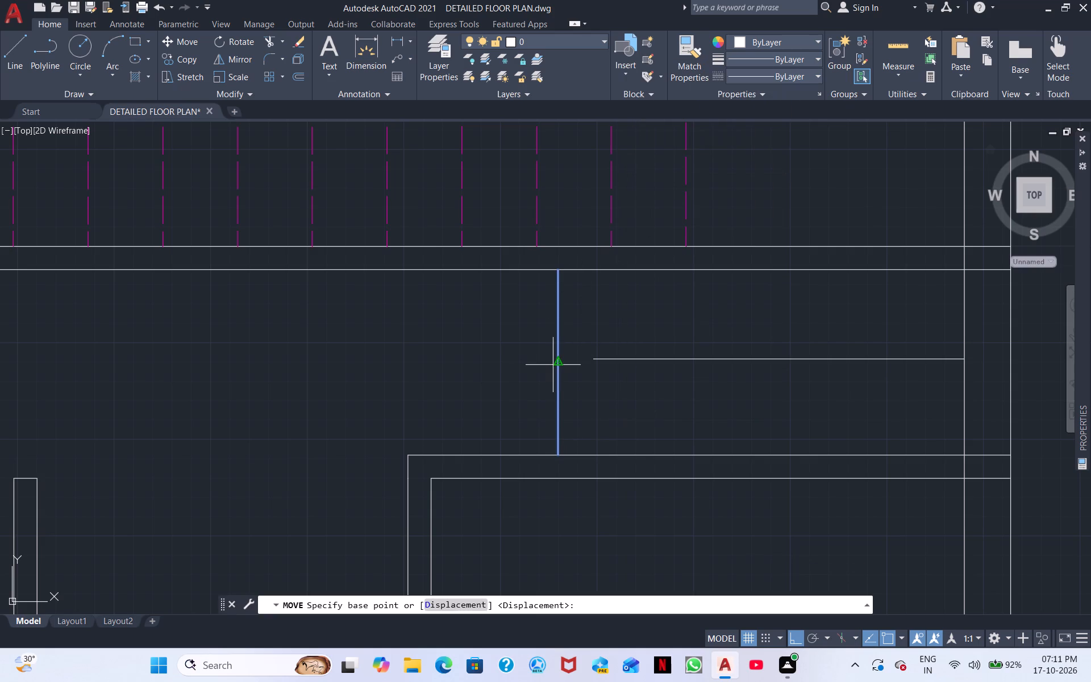
pyautogui.click(560, 360)
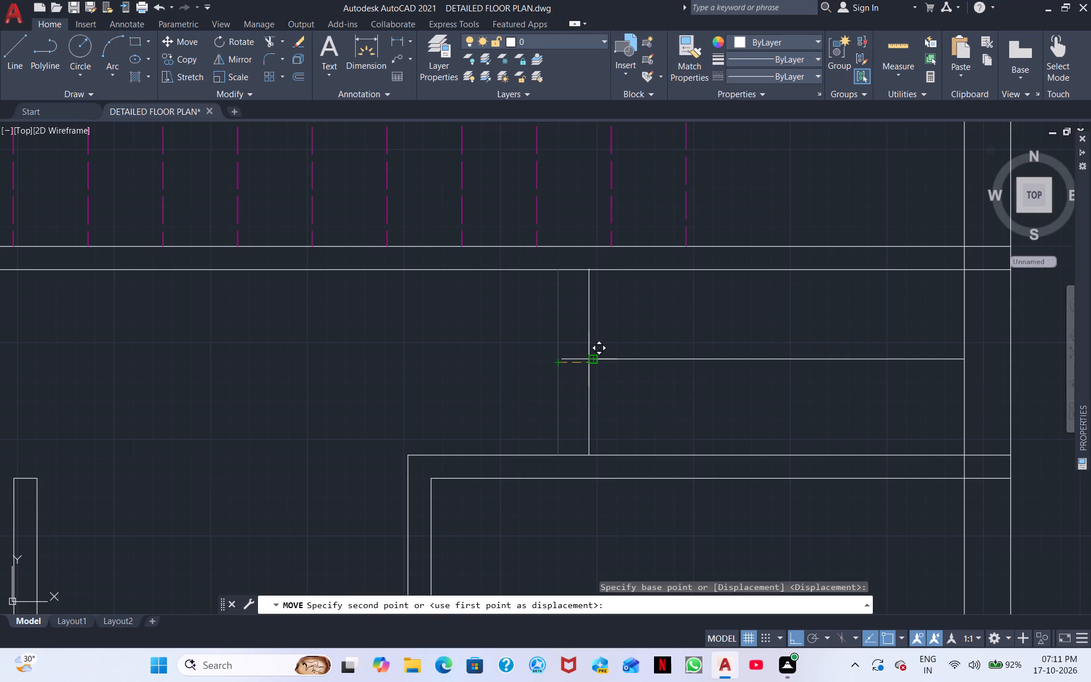
pyautogui.scroll(3, 596, 360)
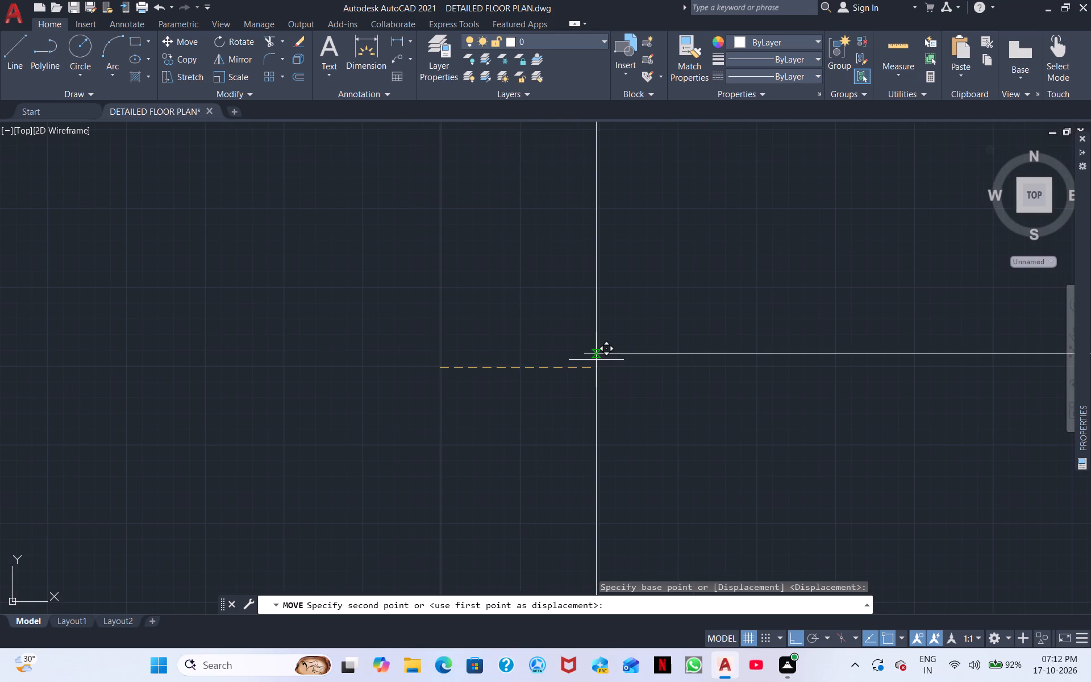
pyautogui.click(584, 354)
pyautogui.scroll(-2, 589, 368)
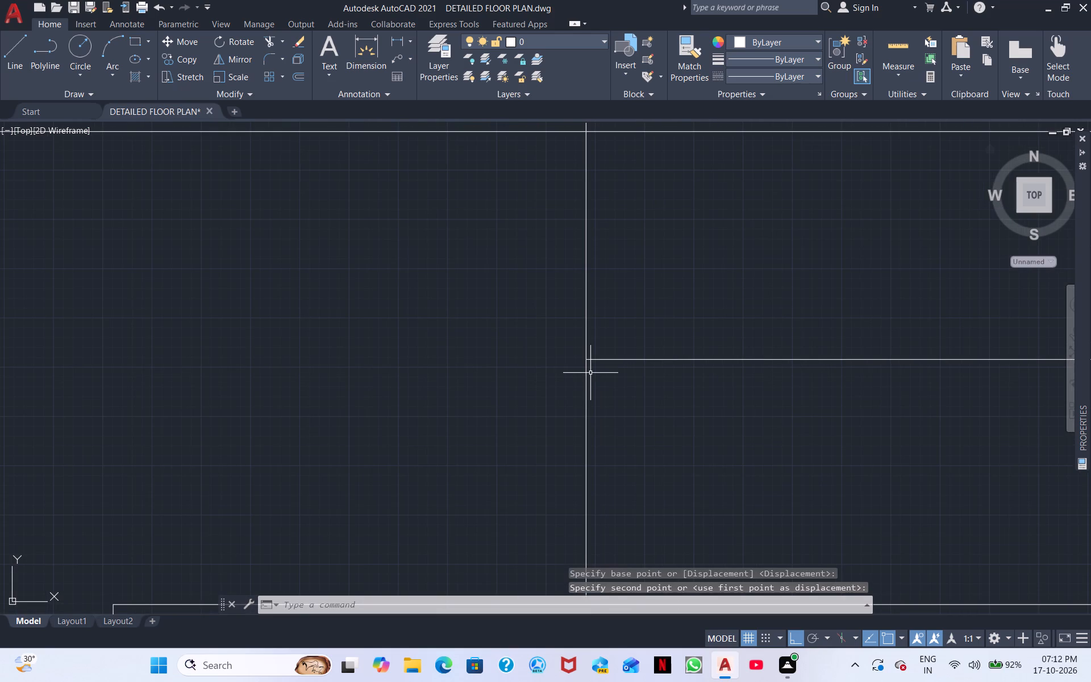
# Move the vertical line down so its top endpoint sits on the stair wall's lower face.
pyautogui.scroll(2, 590, 373)
pyautogui.click(589, 390)
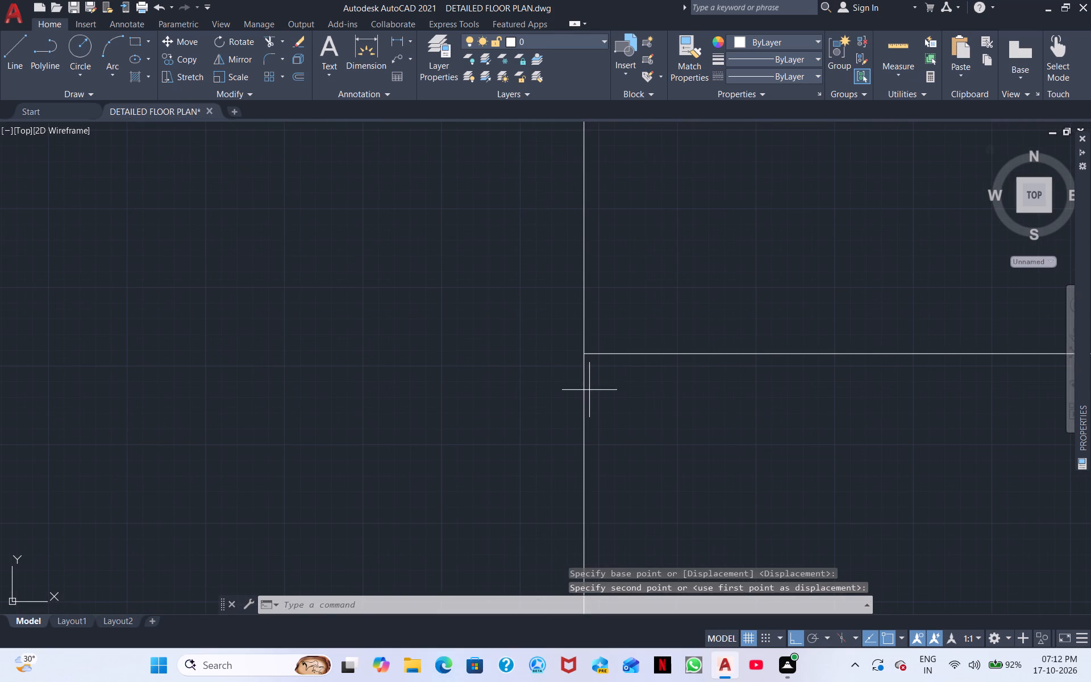
pyautogui.click(550, 379)
pyautogui.rightClick(550, 379)
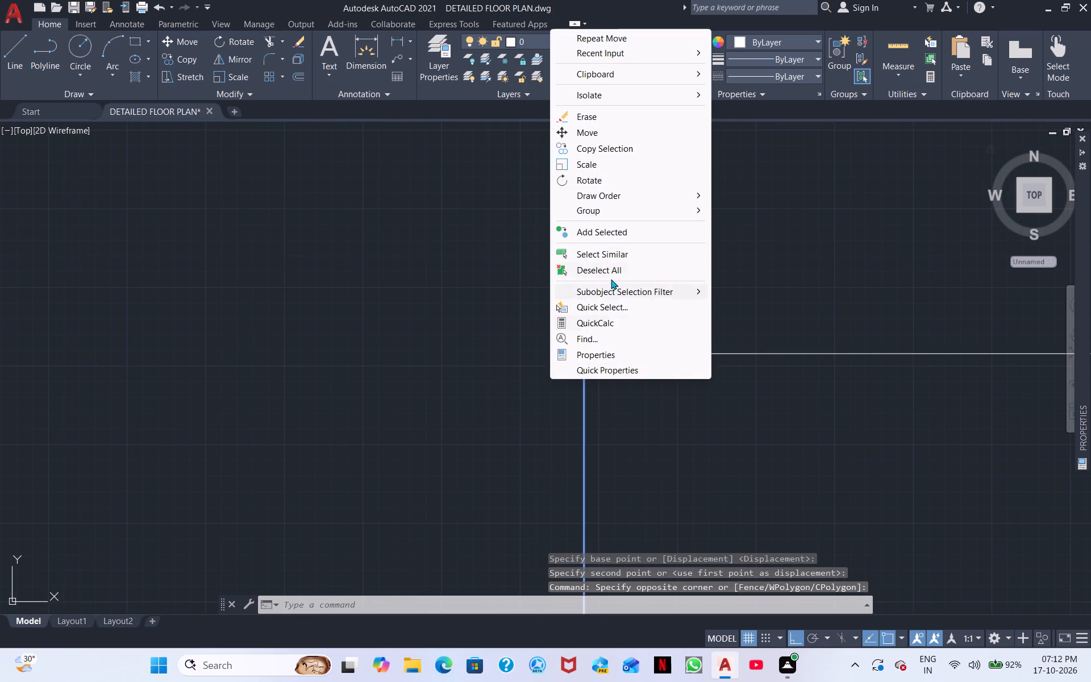
pyautogui.click(597, 128)
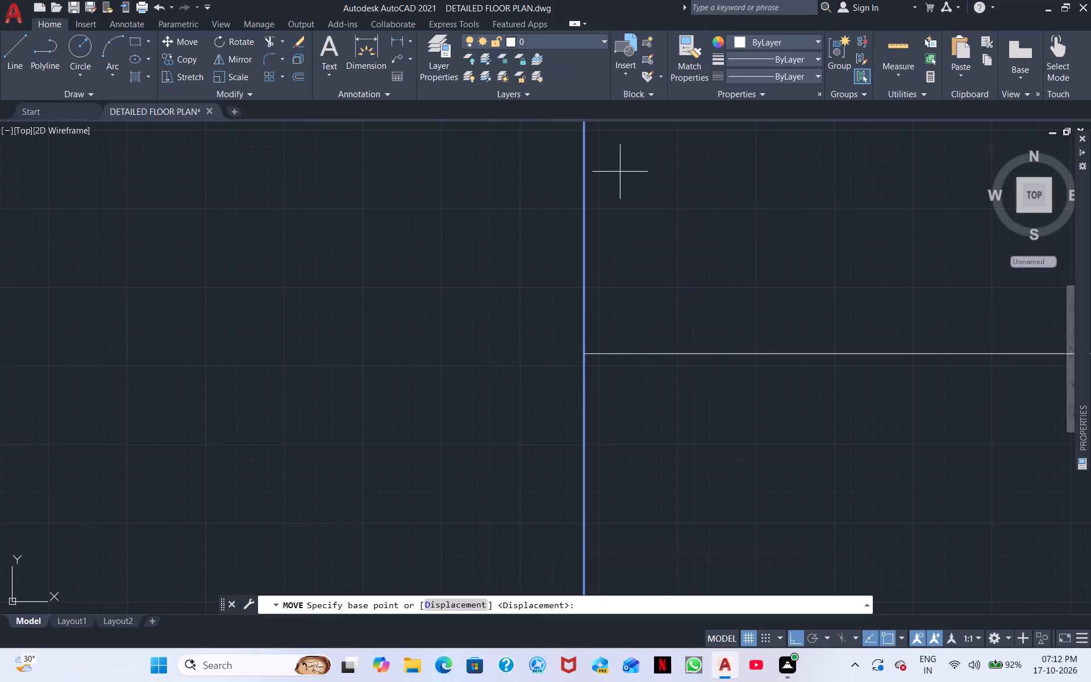
pyautogui.moveTo(627, 205); pyautogui.dragTo(622, 422, button='middle')
pyautogui.moveTo(630, 360); pyautogui.dragTo(611, 438, button='middle')
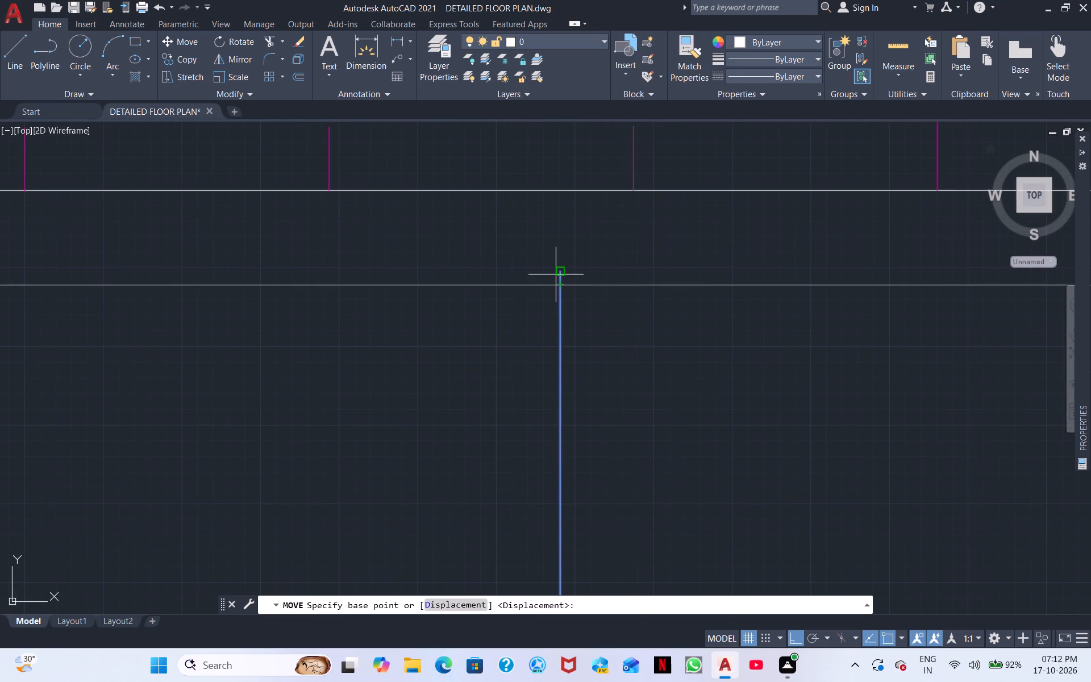
pyautogui.click(556, 274)
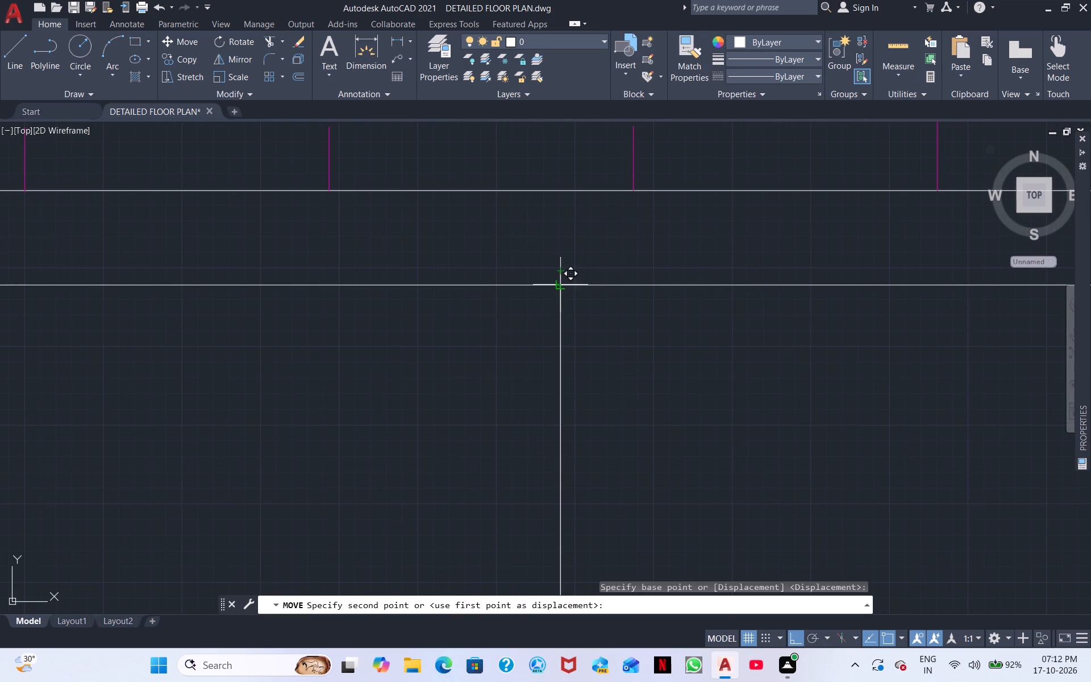
pyautogui.click(558, 286)
# Erase the rectangle's remaining horizontal line between the vertical line and the east wall.
pyautogui.scroll(-3, 565, 324)
pyautogui.moveTo(670, 379); pyautogui.dragTo(668, 299, button='middle')
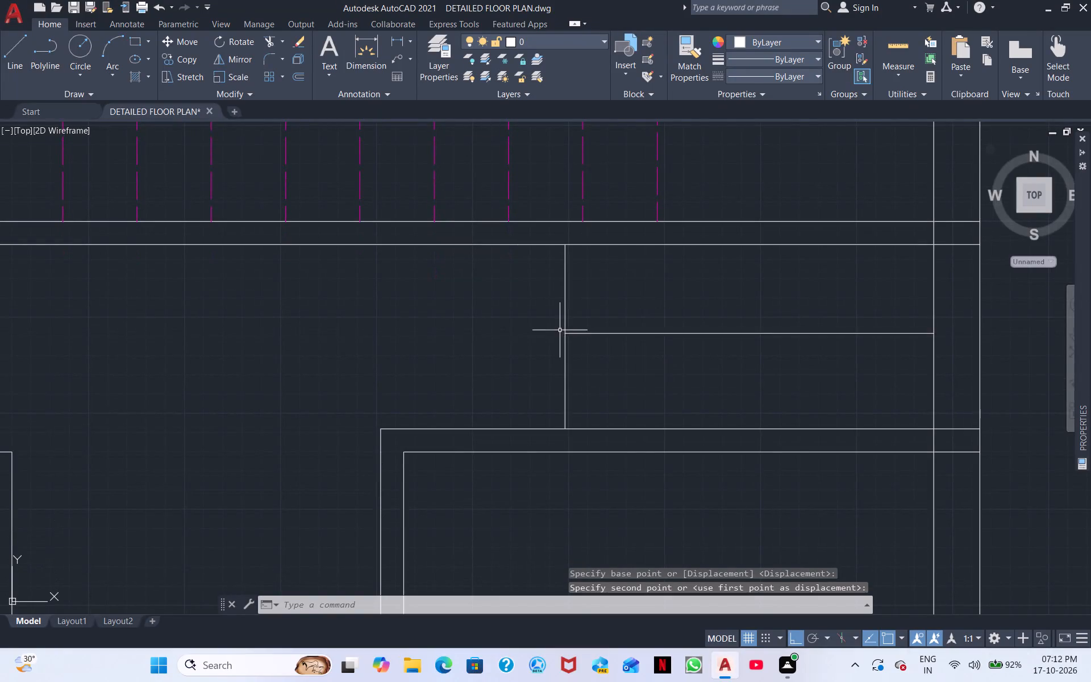
pyautogui.scroll(7, 560, 330)
pyautogui.scroll(3, 708, 422)
pyautogui.scroll(-3, 705, 404)
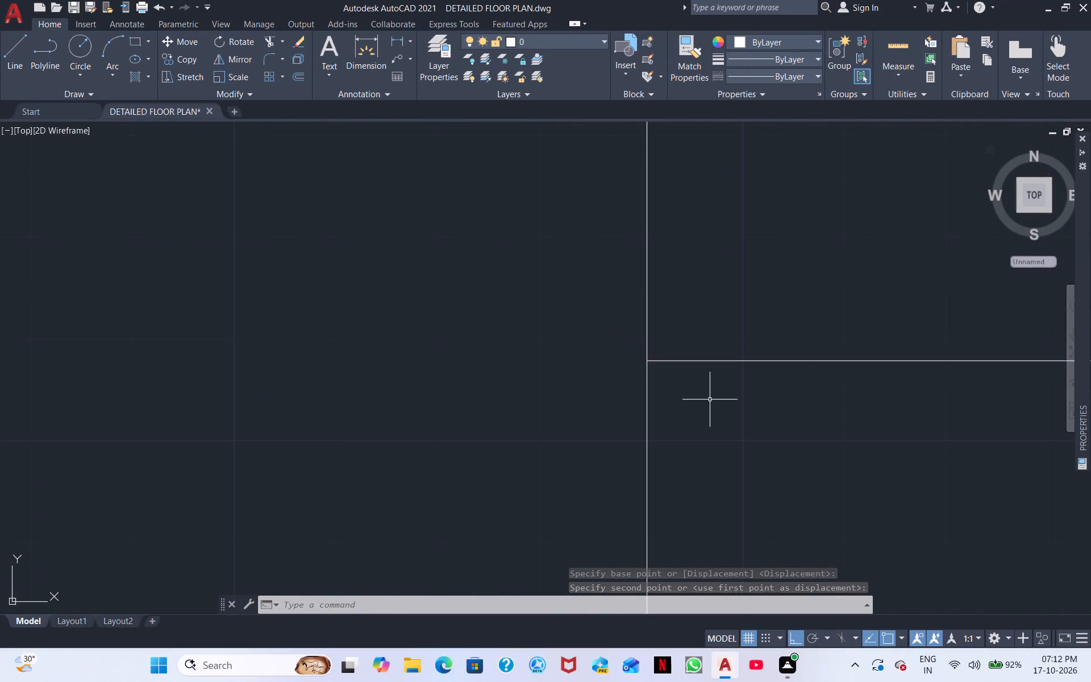
pyautogui.scroll(-3, 724, 387)
pyautogui.click(863, 388)
pyautogui.click(846, 344)
pyautogui.rightClick(843, 344)
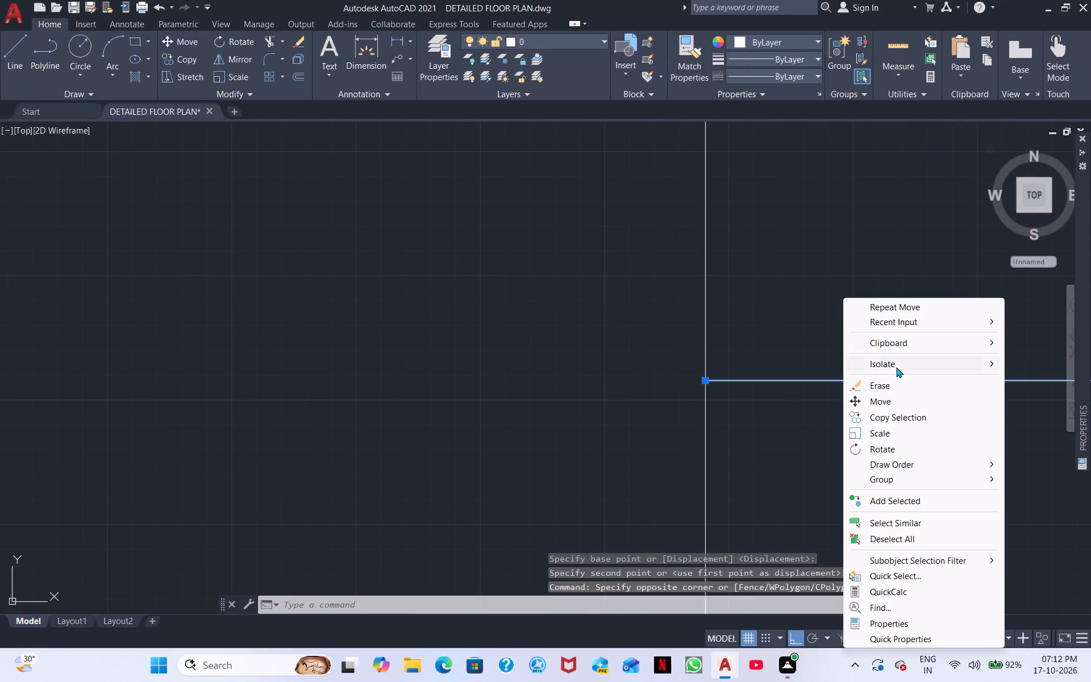
pyautogui.click(892, 389)
pyautogui.scroll(-4, 893, 389)
pyautogui.moveTo(893, 389); pyautogui.dragTo(647, 355, button='middle')
pyautogui.moveTo(805, 376); pyautogui.dragTo(696, 372, button='middle')
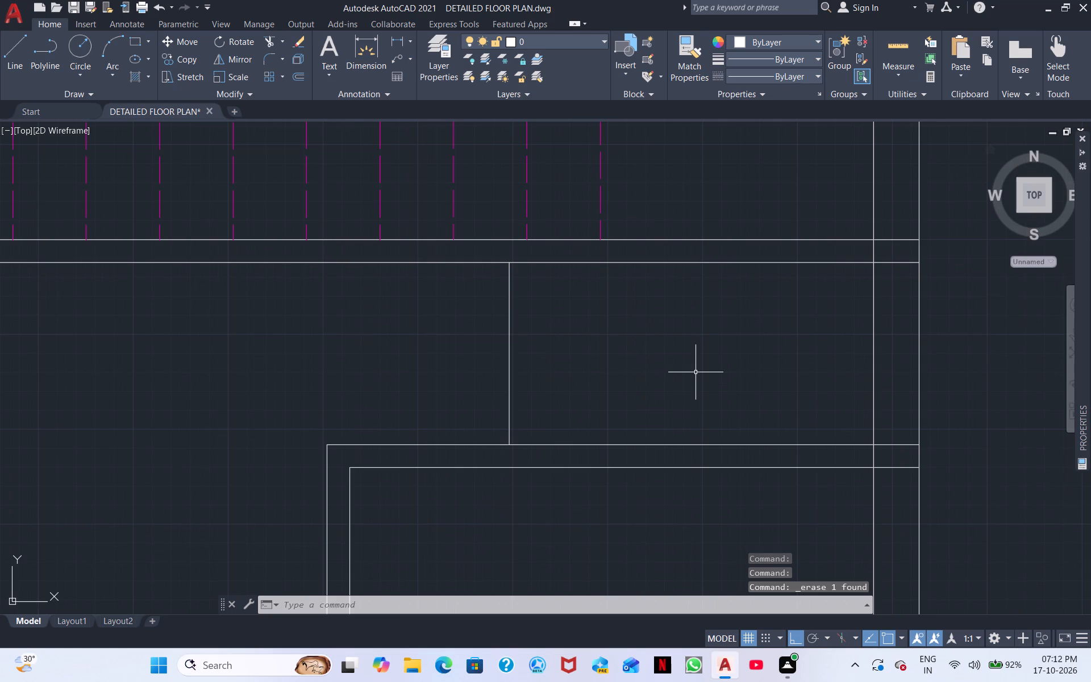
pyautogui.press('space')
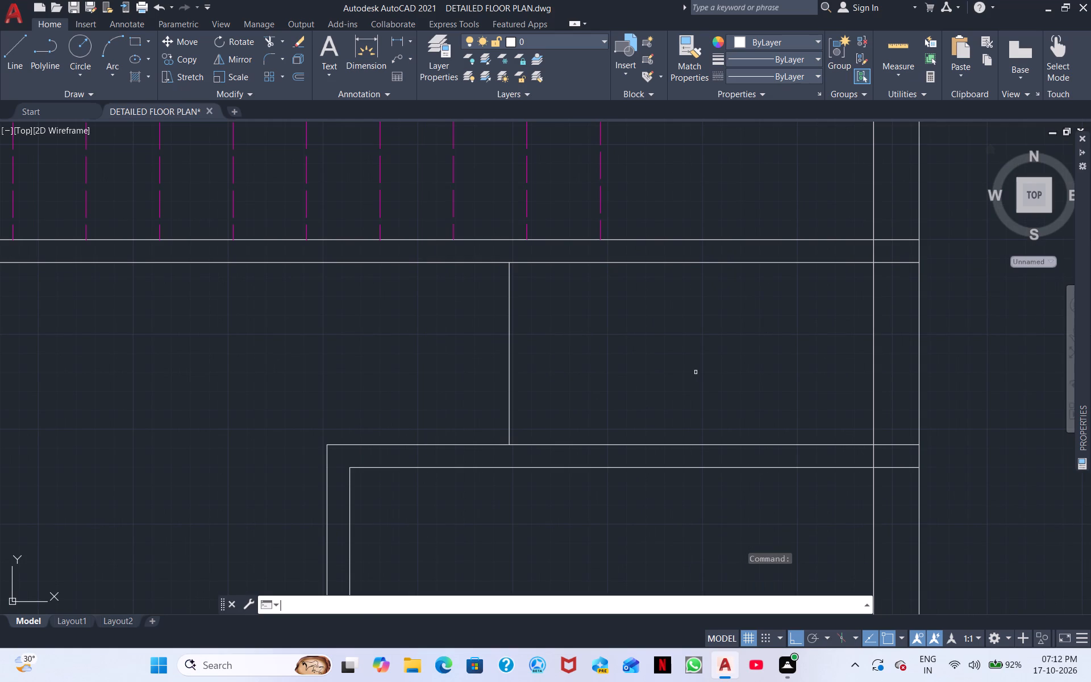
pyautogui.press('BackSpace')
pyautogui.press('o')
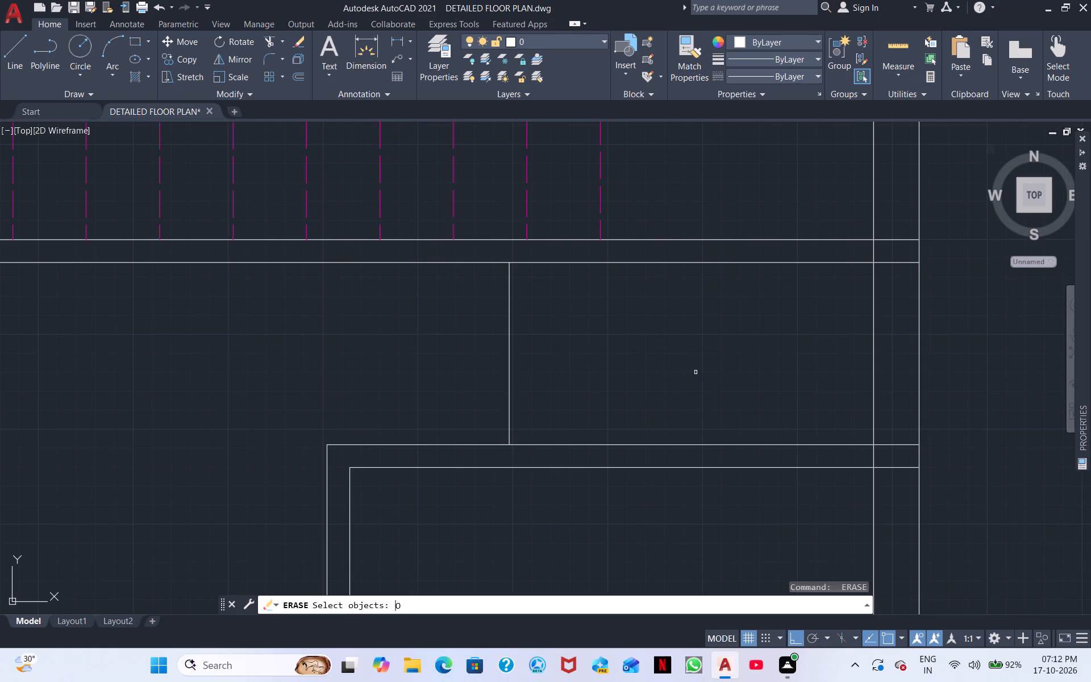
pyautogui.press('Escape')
# Offset the vertical line below the stair wall 3" to the west to form a short partition.
pyautogui.write('O')
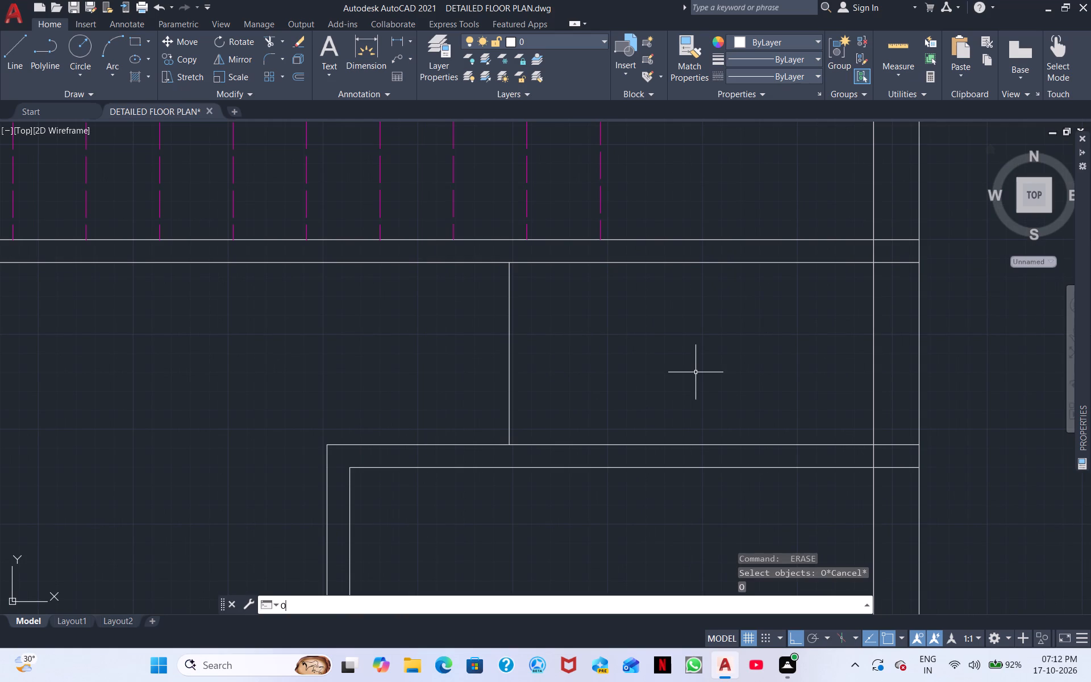
pyautogui.press('space')
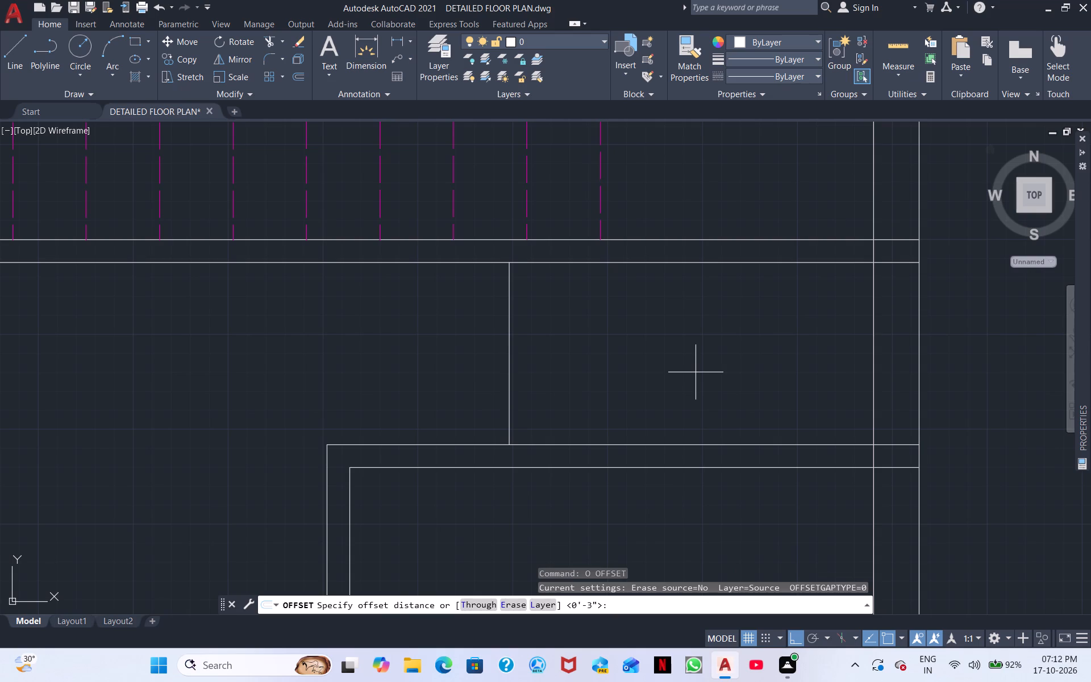
pyautogui.press('space')
pyautogui.scroll(1, 642, 300)
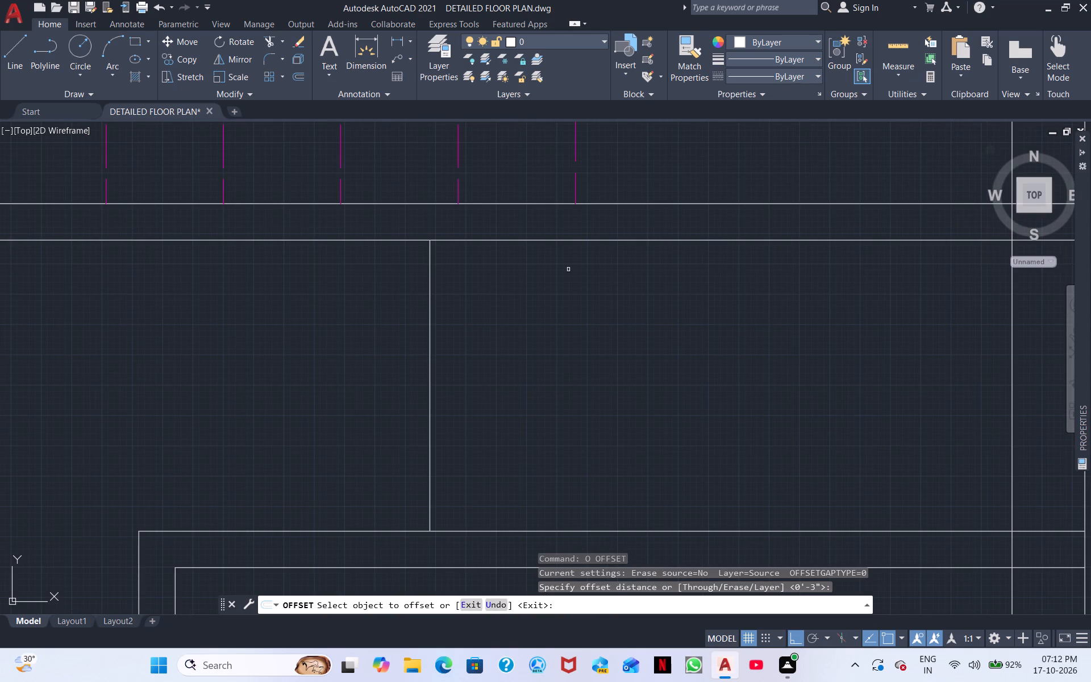
pyautogui.click(430, 368)
pyautogui.click(410, 365)
# Draw three connected lines extending the west end of the horizontal wall north of the bed by a short rectangle.
pyautogui.scroll(-2, 414, 365)
pyautogui.moveTo(489, 367); pyautogui.dragTo(546, 348, button='middle')
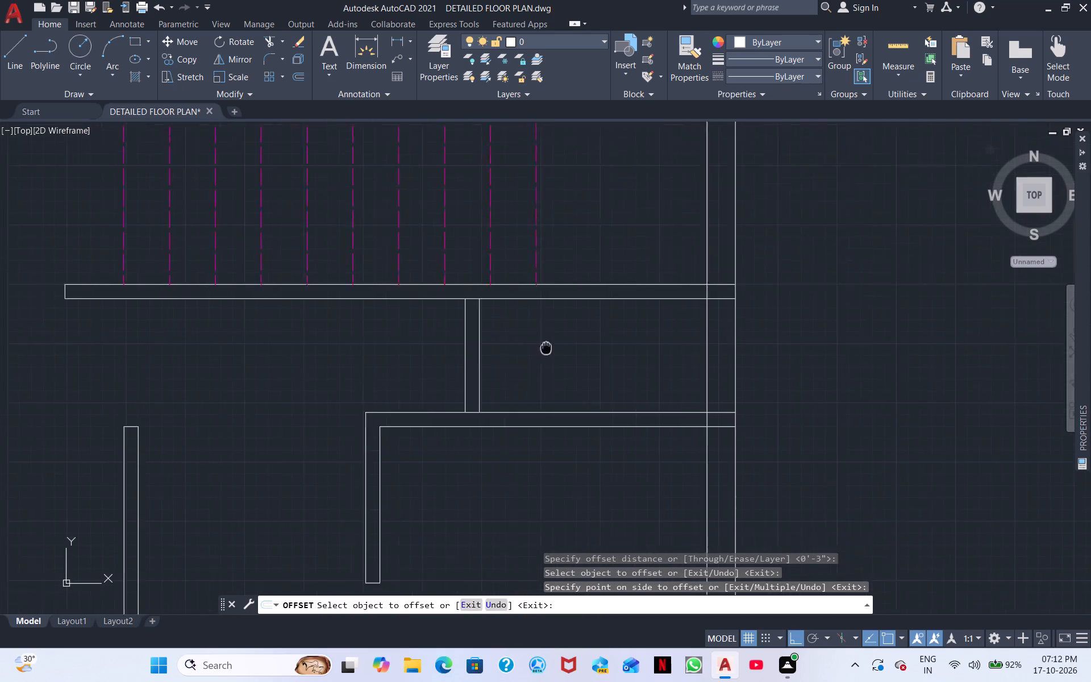
pyautogui.moveTo(546, 348); pyautogui.dragTo(614, 320, button='middle')
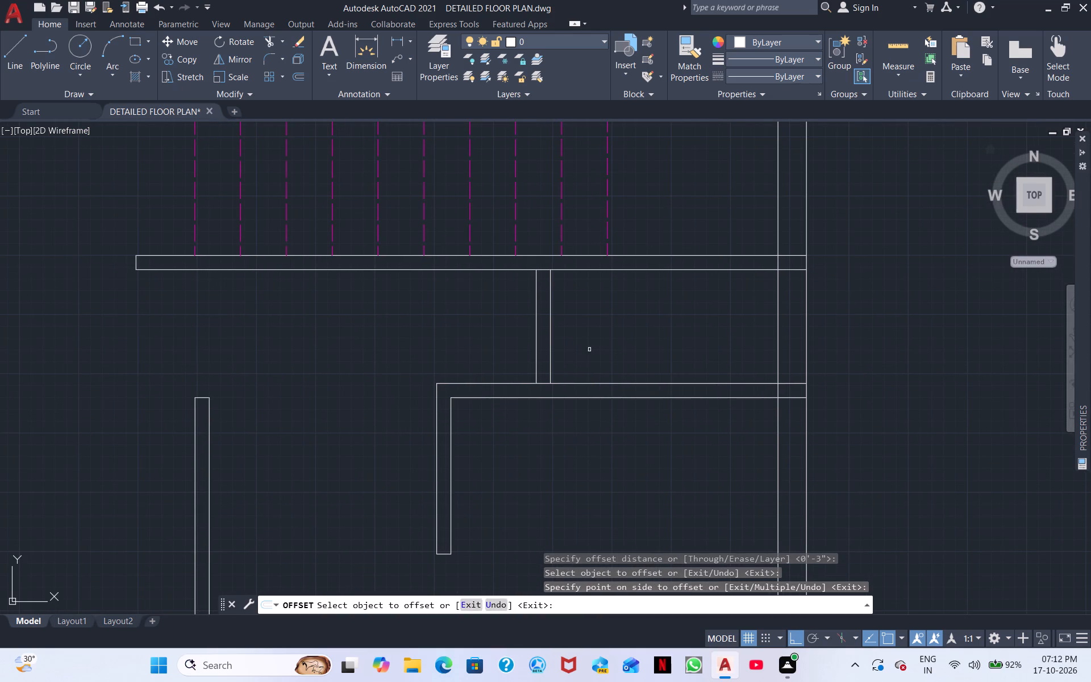
pyautogui.scroll(-2, 578, 479)
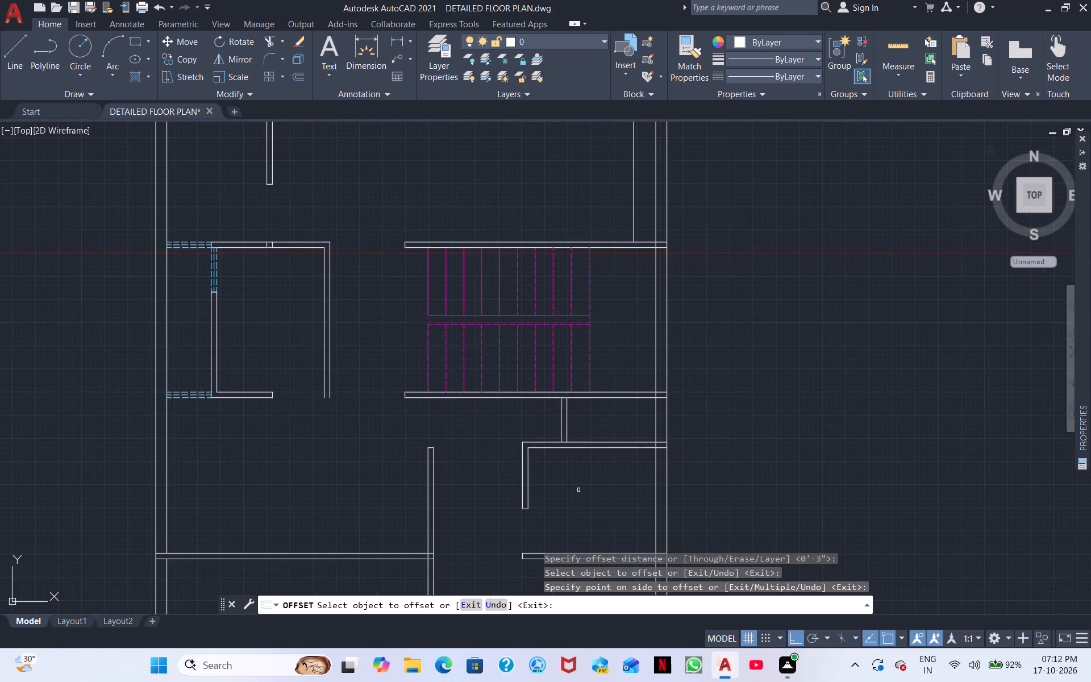
pyautogui.moveTo(578, 490); pyautogui.dragTo(577, 390, button='middle')
pyautogui.moveTo(589, 434); pyautogui.dragTo(577, 402, button='middle')
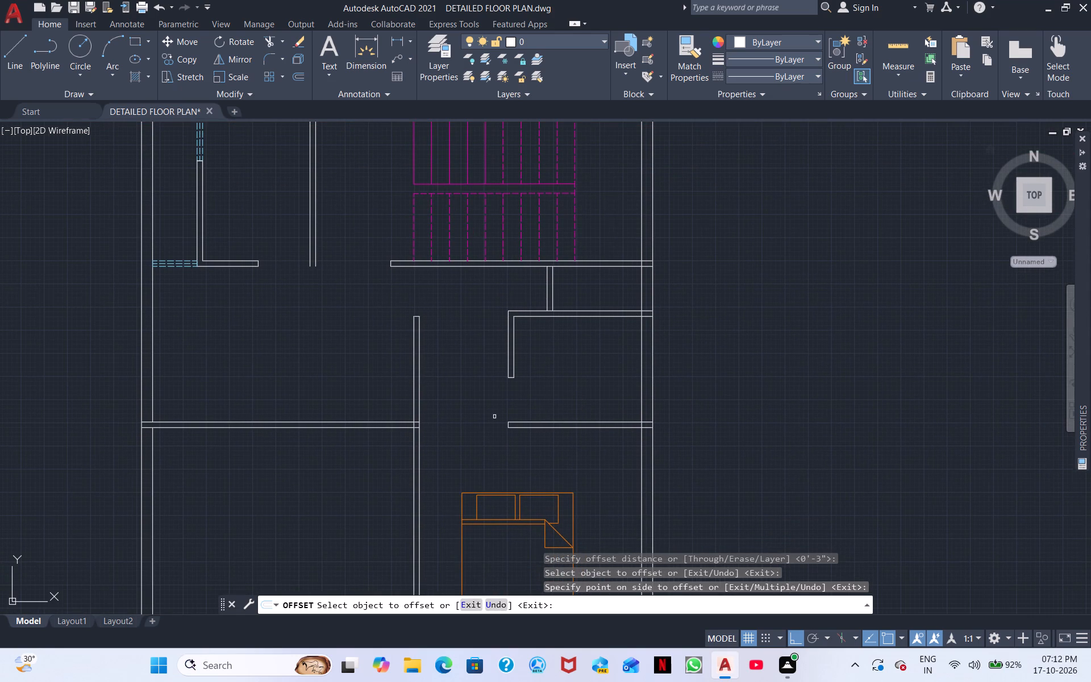
pyautogui.scroll(2, 494, 417)
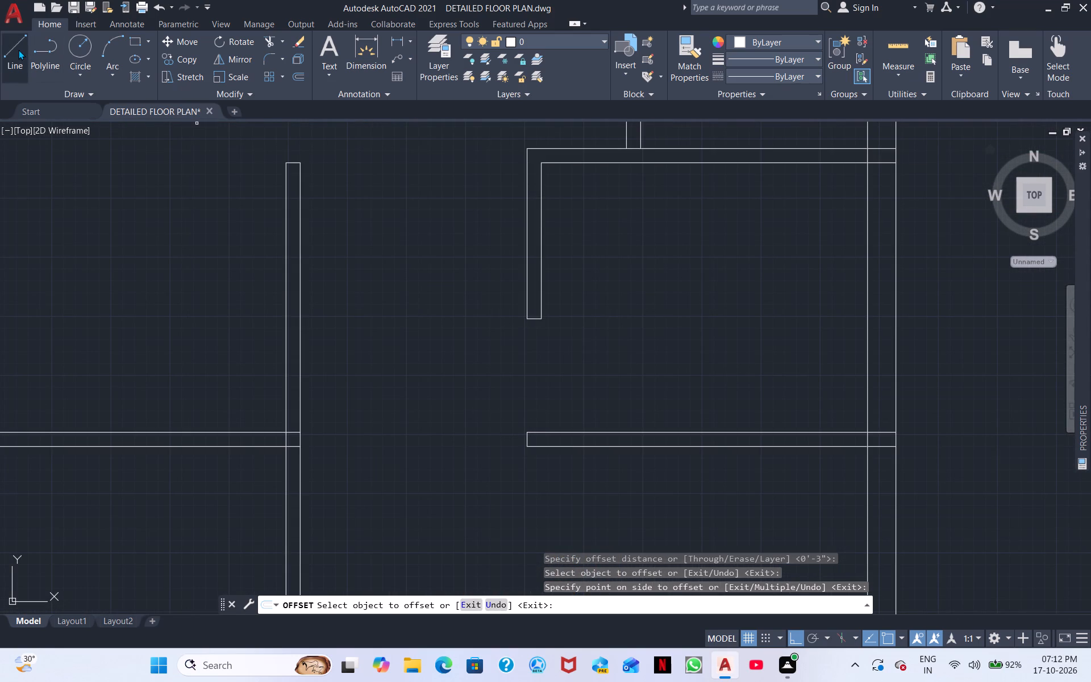
pyautogui.click(18, 49)
pyautogui.click(529, 431)
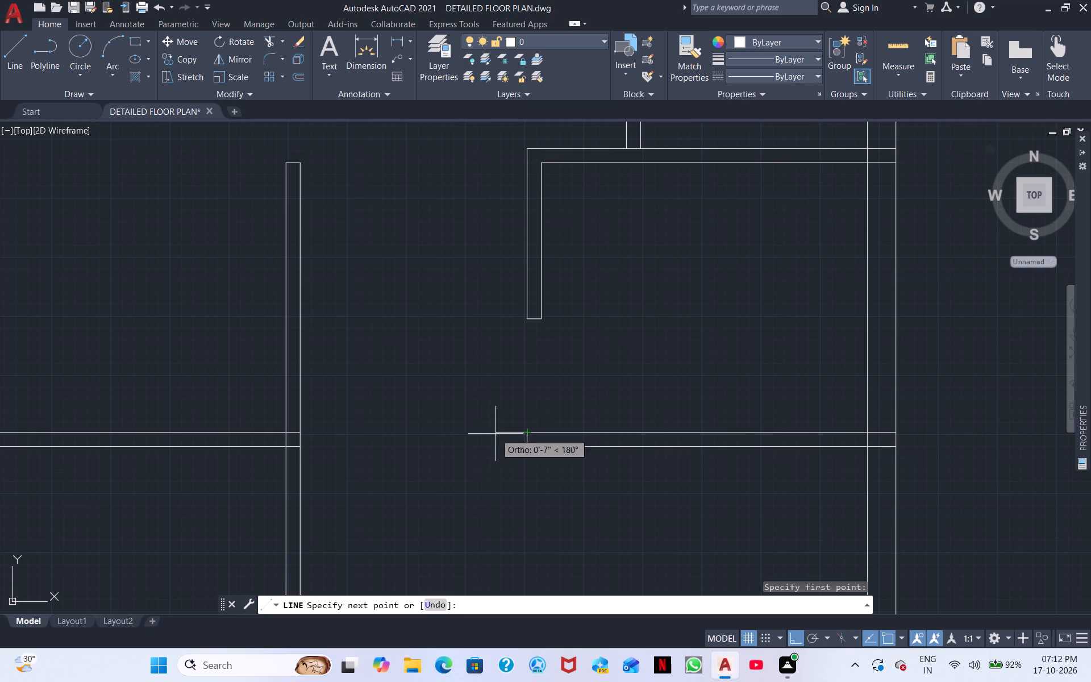
pyautogui.click(509, 432)
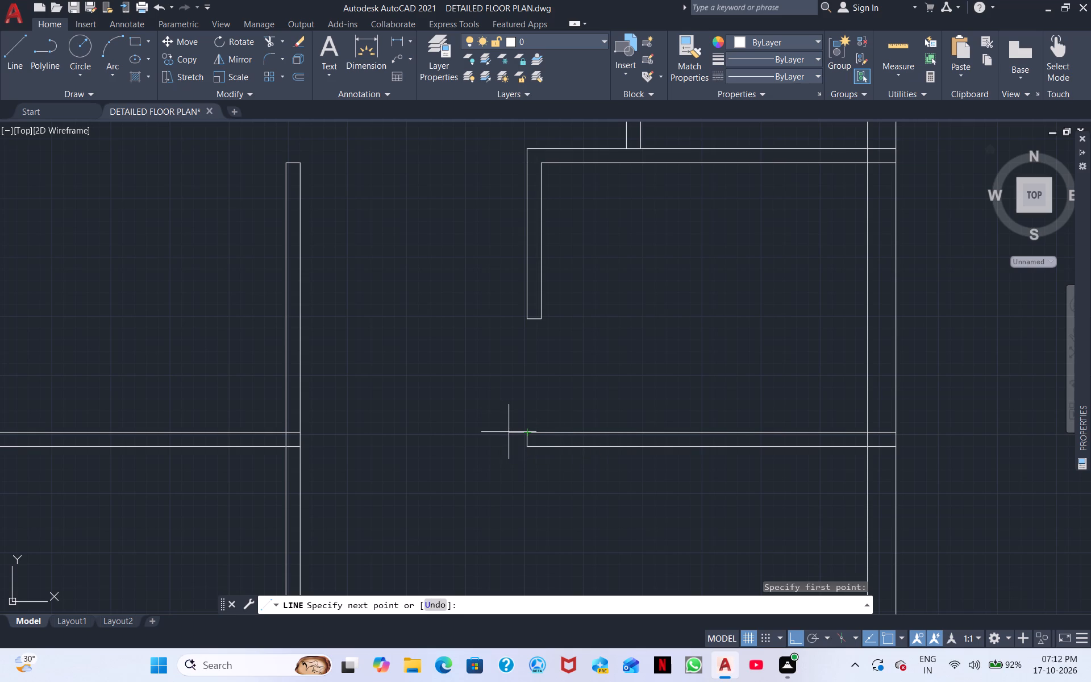
pyautogui.click(509, 447)
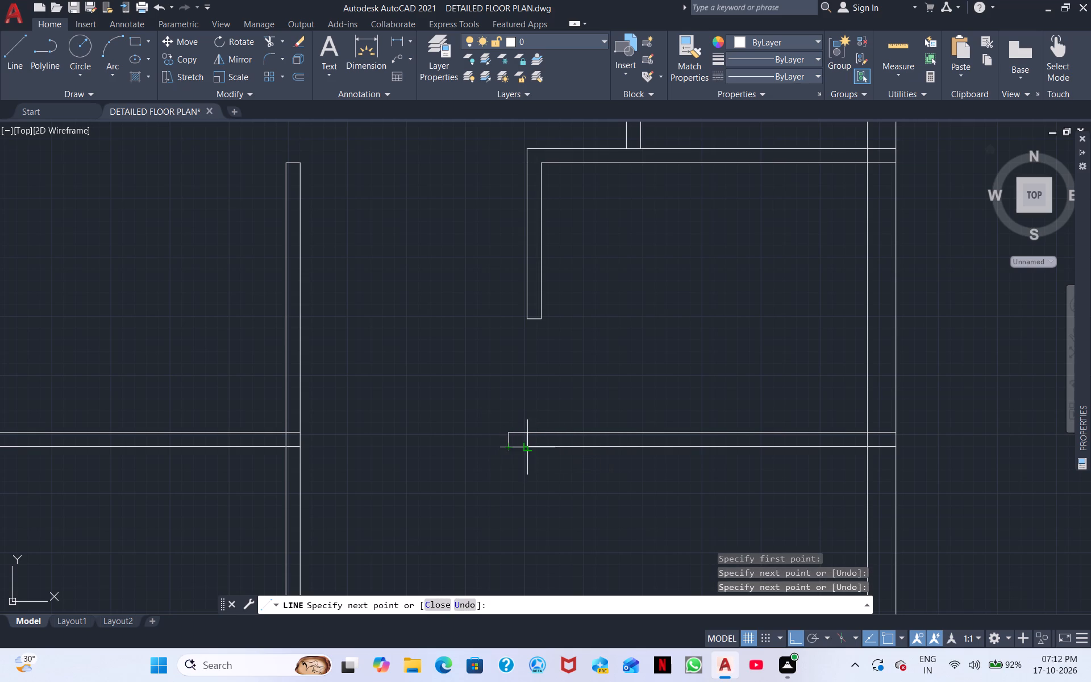
pyautogui.click(528, 447)
pyautogui.rightClick(528, 489)
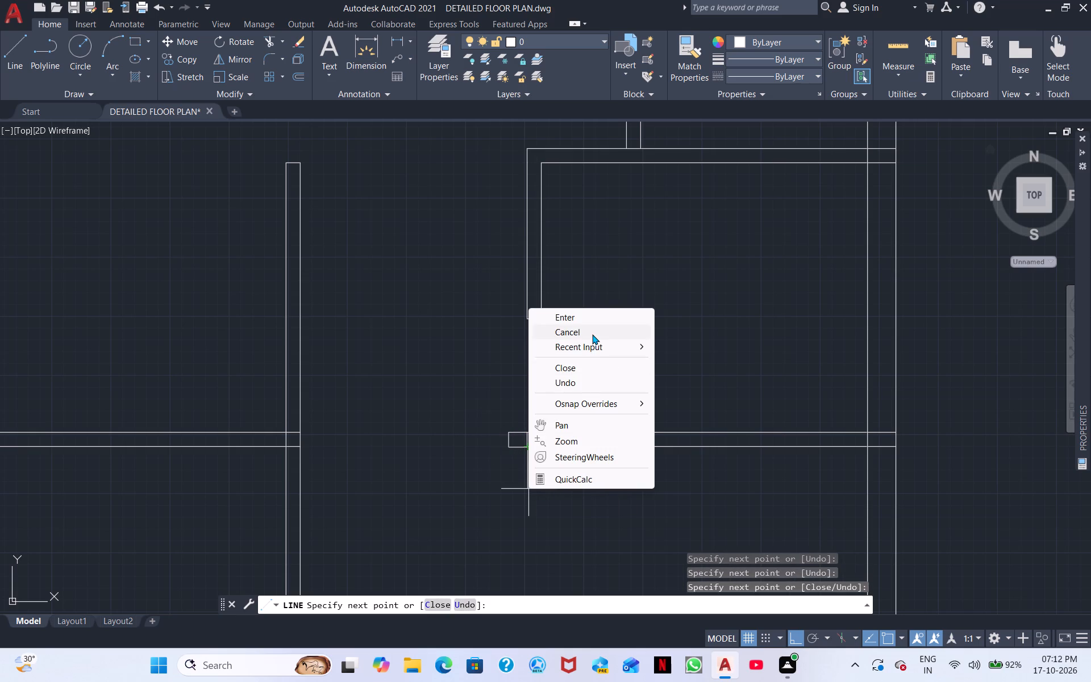
pyautogui.click(592, 334)
# Trim away the wall's old end line and the misaligned lower line of its short extension.
pyautogui.click(274, 39)
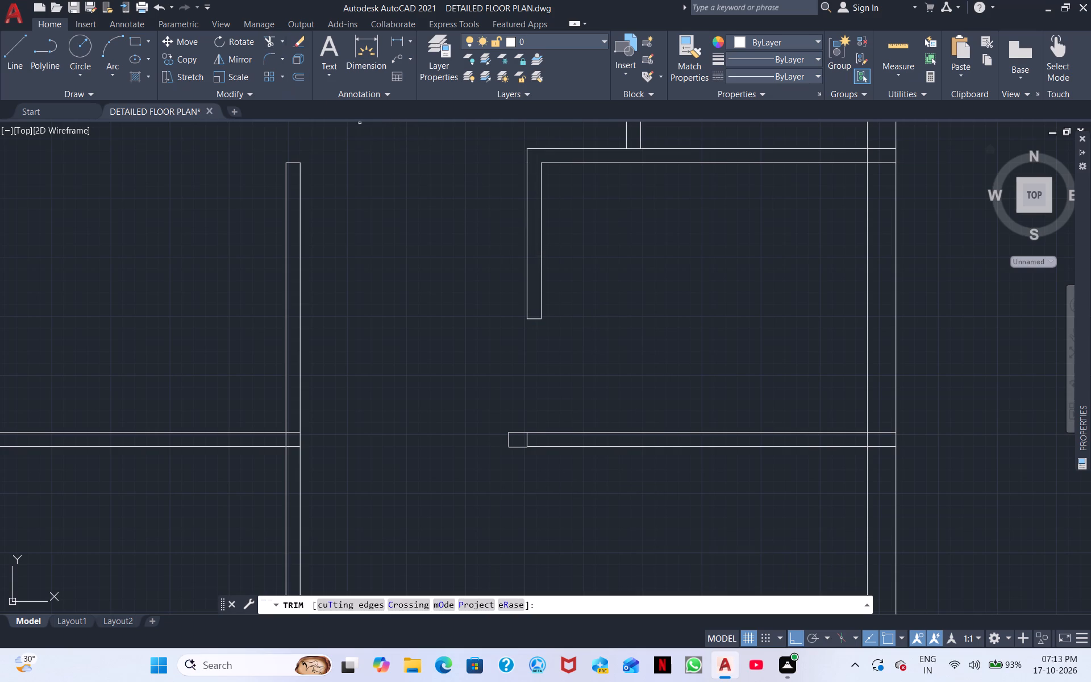
pyautogui.scroll(4, 530, 441)
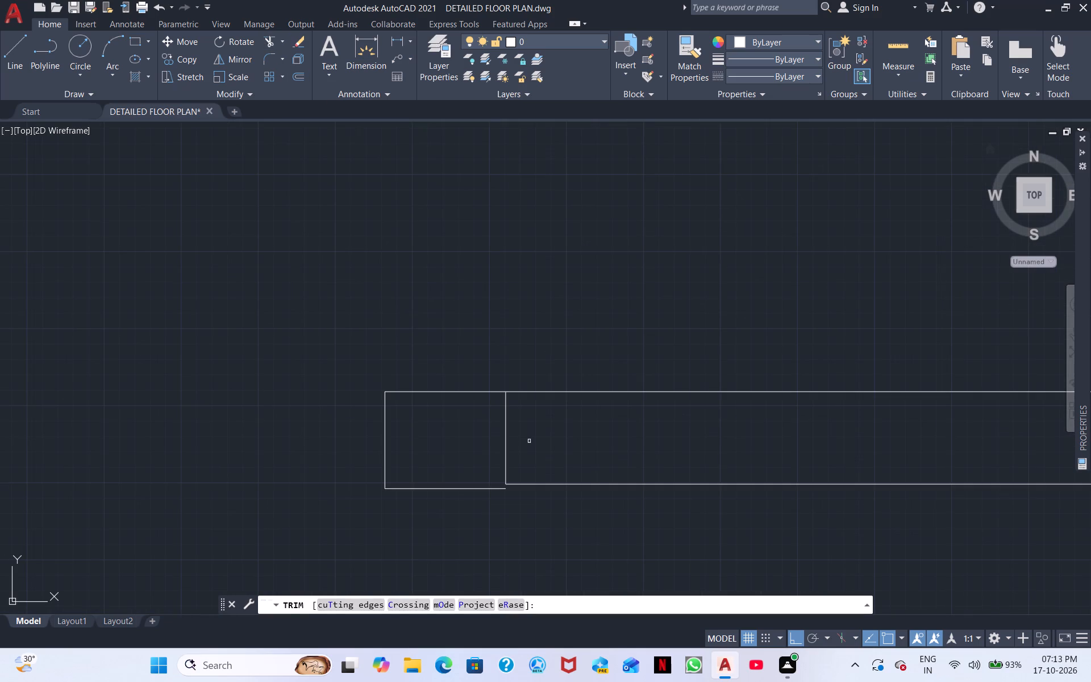
pyautogui.click(508, 459)
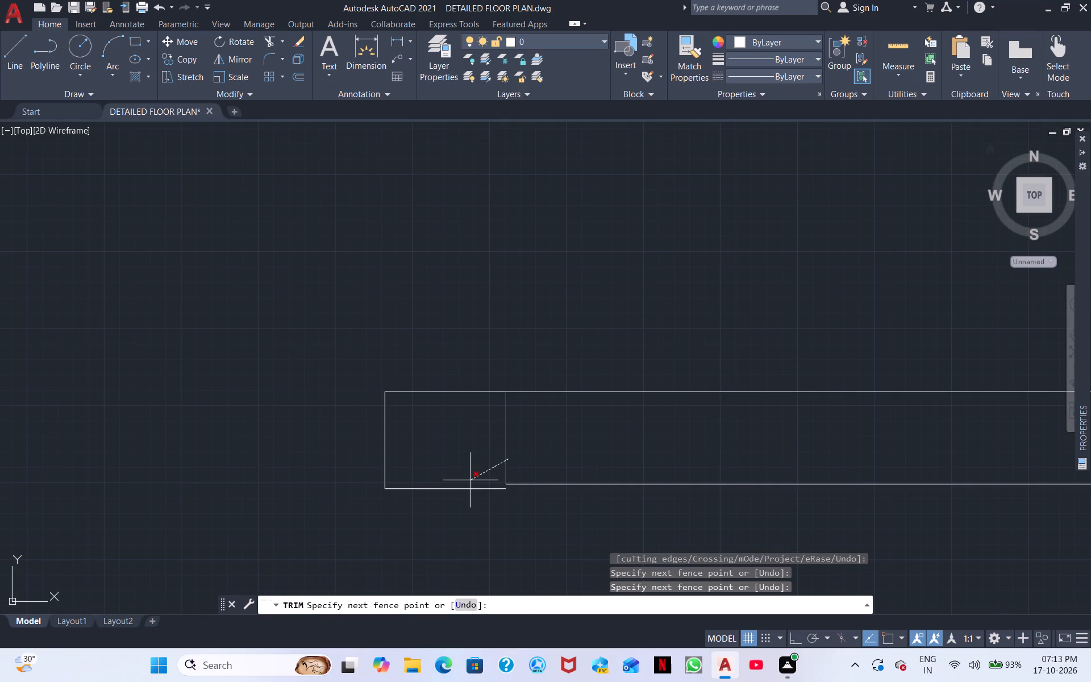
pyautogui.click(464, 490)
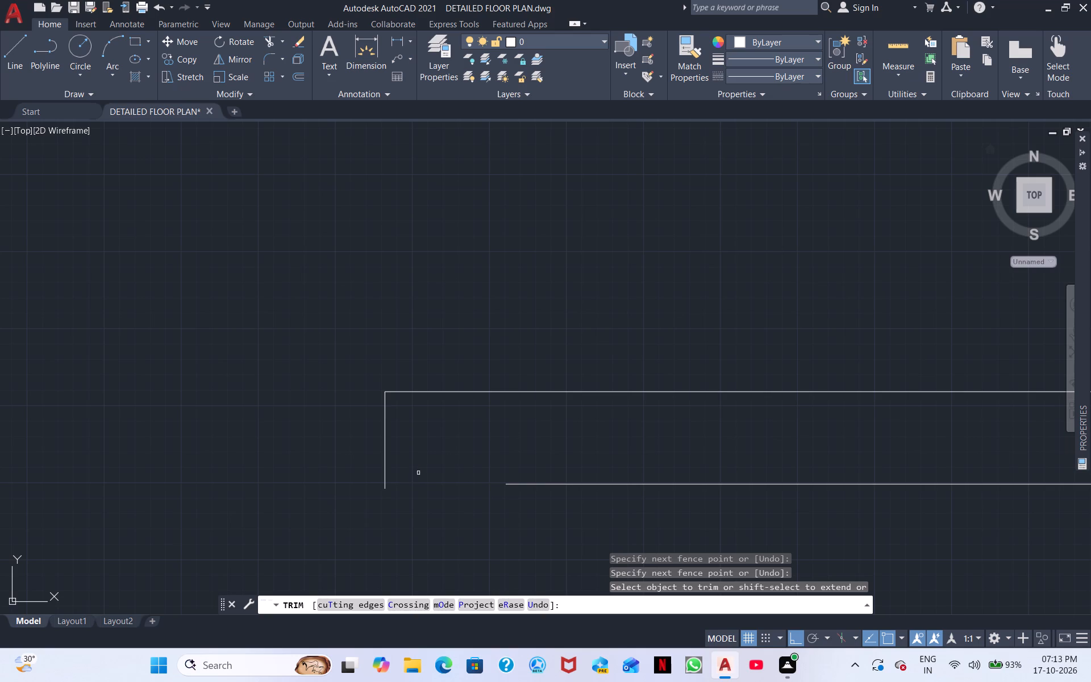
pyautogui.rightClick(451, 456)
pyautogui.click(514, 263)
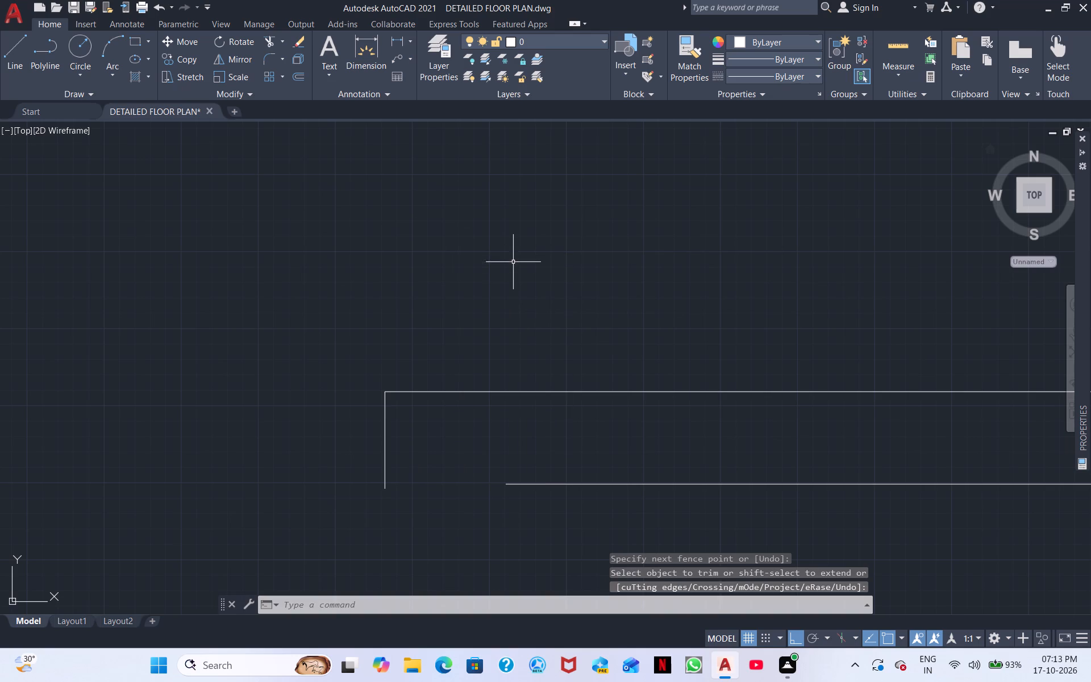
# Draw a horizontal line from the wall's lower face west to the extension's new end line.
pyautogui.click(3, 58)
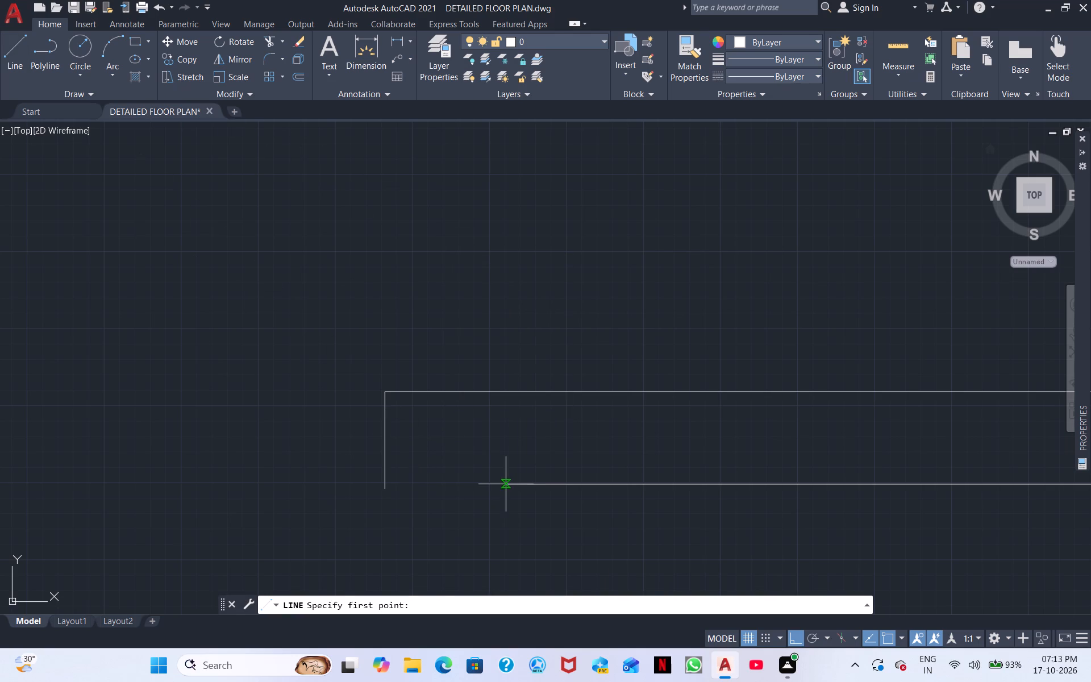
pyautogui.click(509, 482)
pyautogui.click(384, 481)
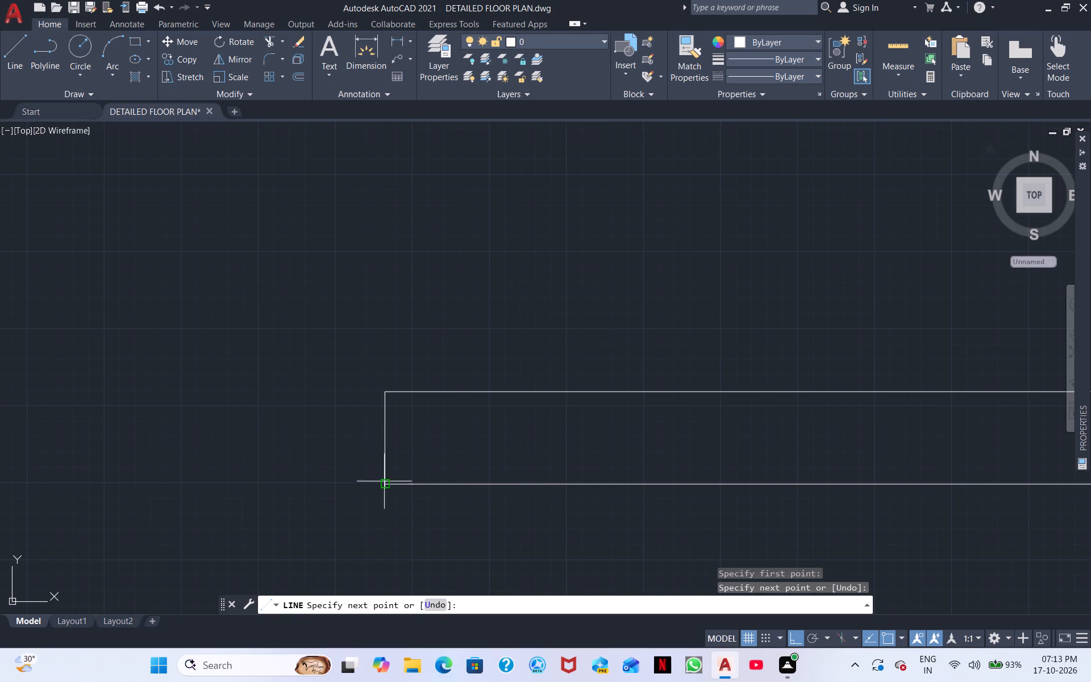
pyautogui.scroll(-3, 488, 479)
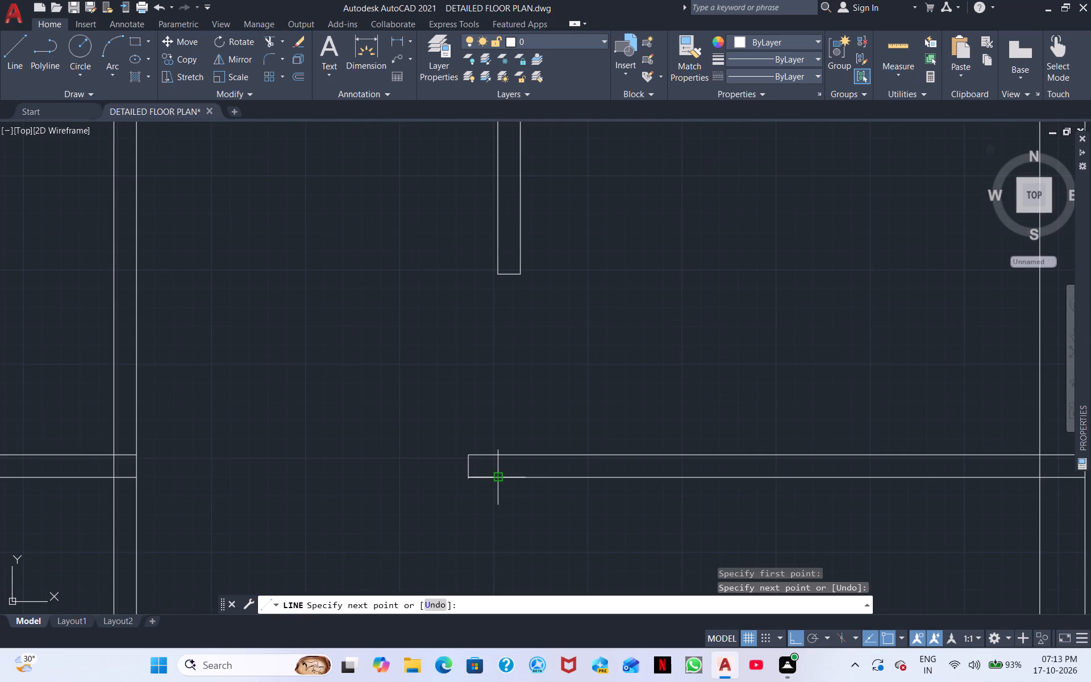
pyautogui.scroll(6, 498, 474)
pyautogui.moveTo(303, 584); pyautogui.dragTo(708, 448, button='middle')
pyautogui.rightClick(545, 500)
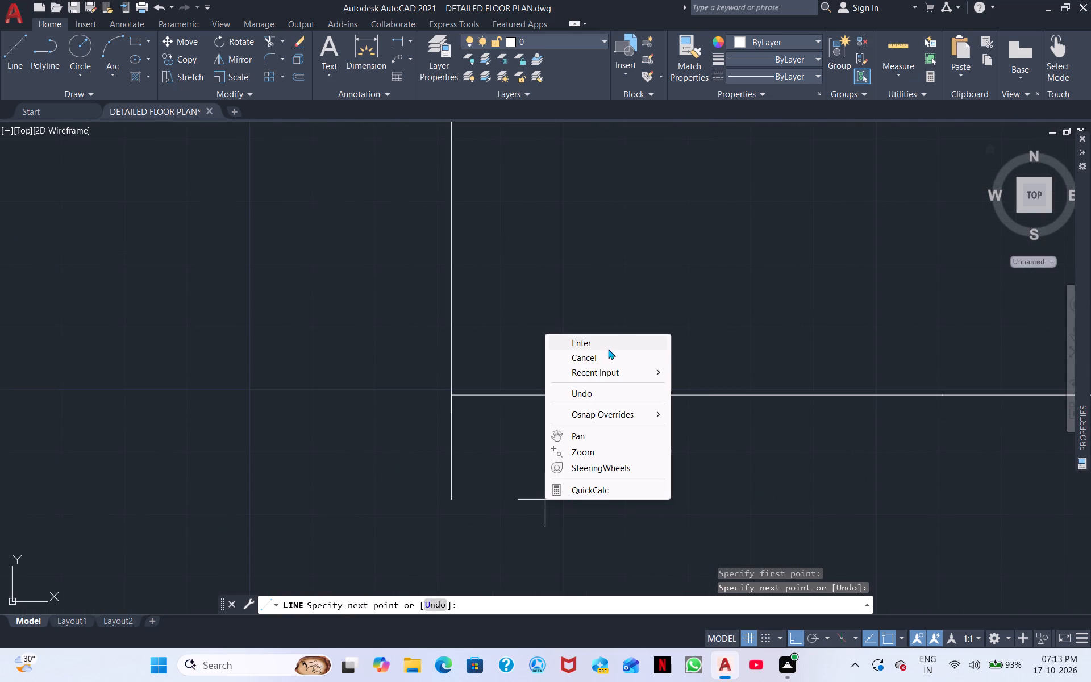
pyautogui.click(610, 339)
# Trim the end line's overhang below the extended wall's lower face.
pyautogui.rightClick(545, 479)
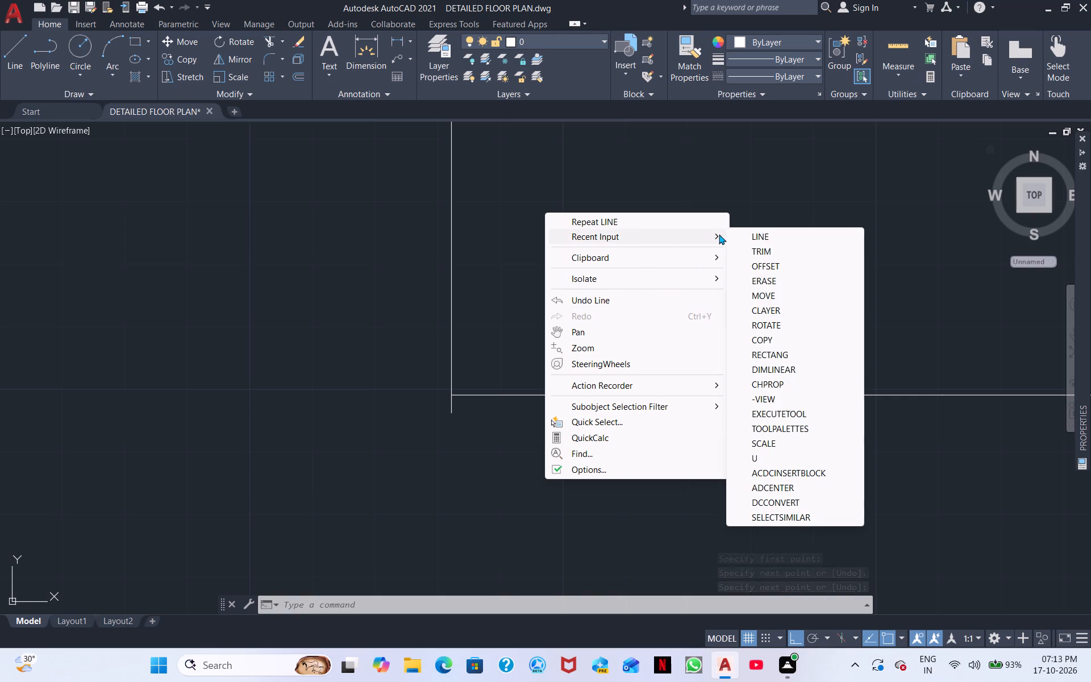
pyautogui.click(760, 251)
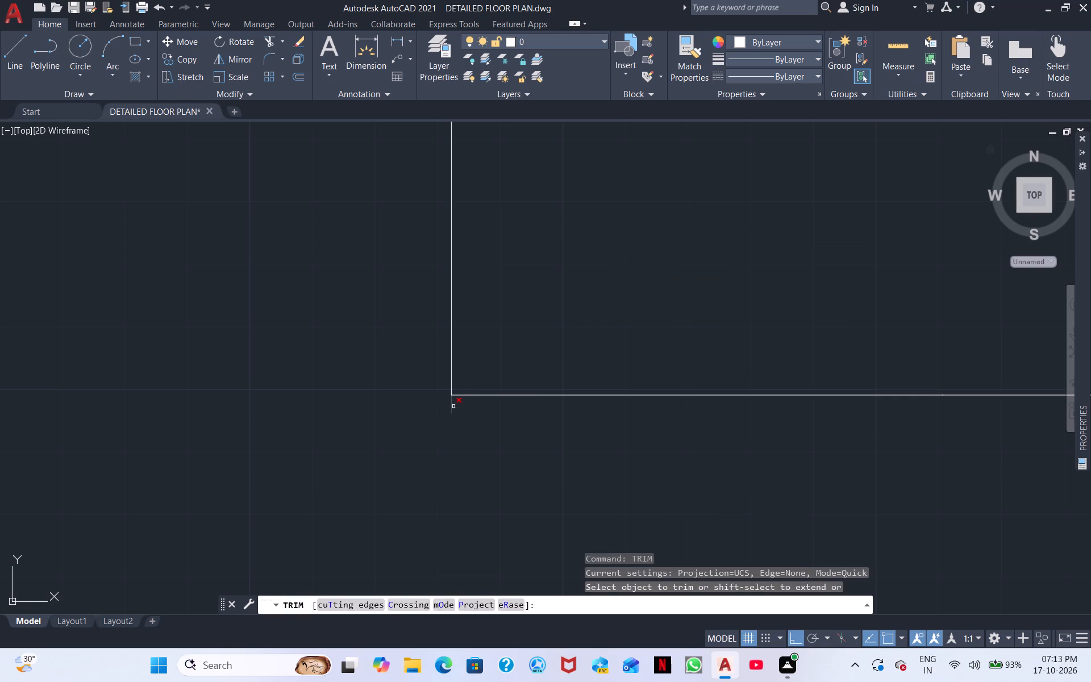
pyautogui.click(453, 406)
pyautogui.scroll(-6, 467, 439)
pyautogui.rightClick(684, 343)
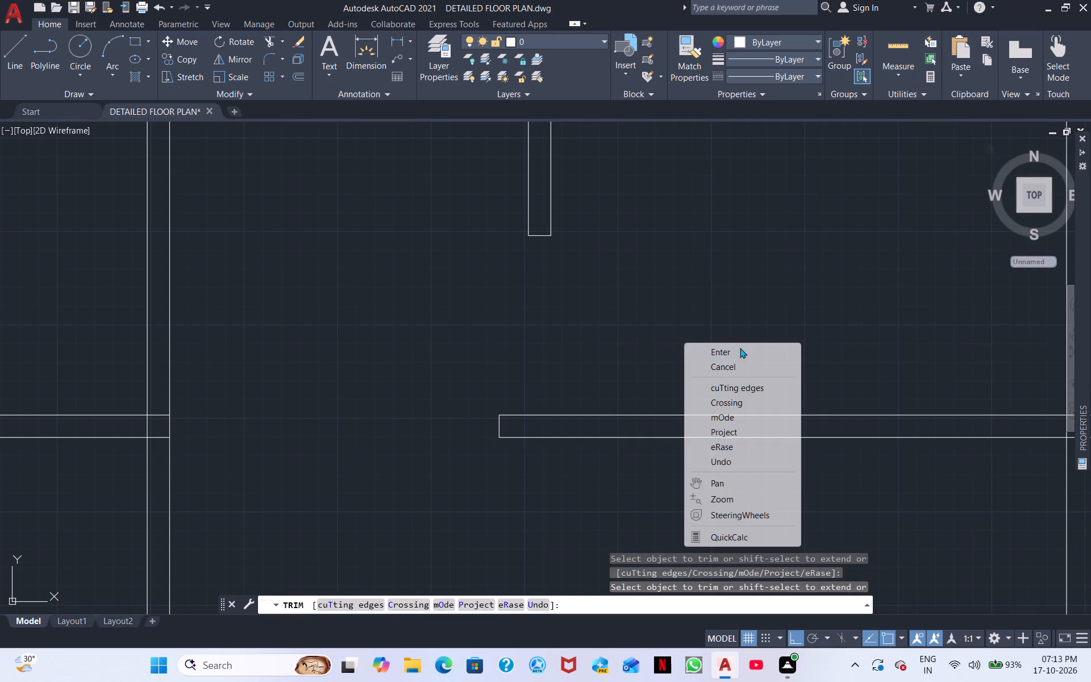
pyautogui.click(739, 361)
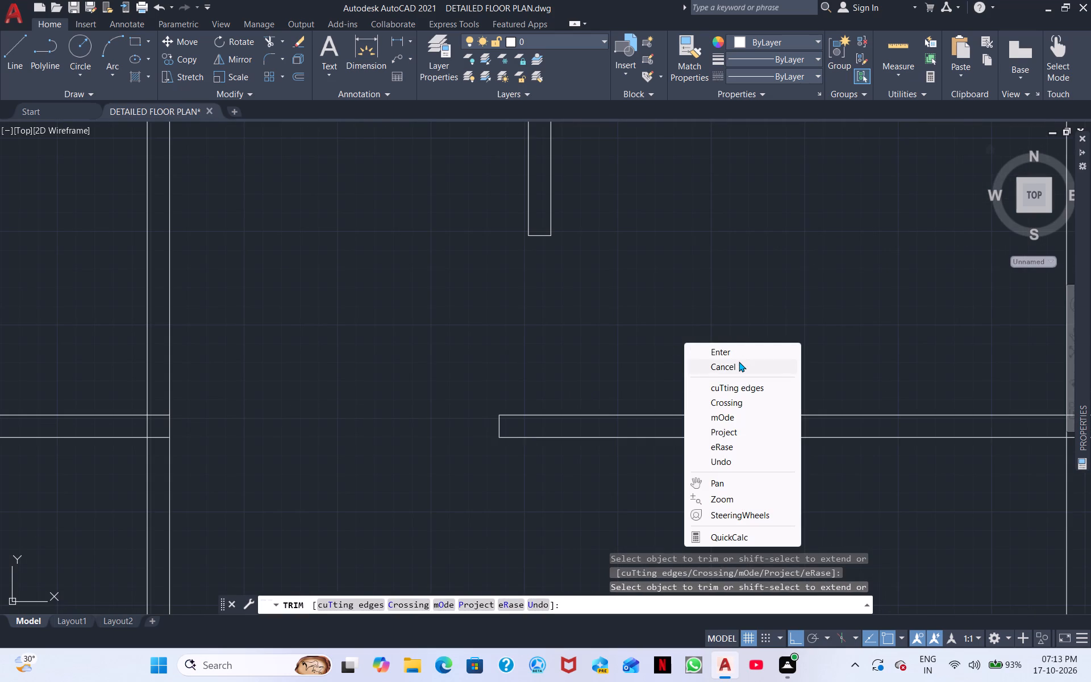
# Trim the wall face lines between the short partition's two sides at its lower and upper junctions.
pyautogui.scroll(-2, 737, 351)
pyautogui.moveTo(737, 351); pyautogui.dragTo(651, 381, button='middle')
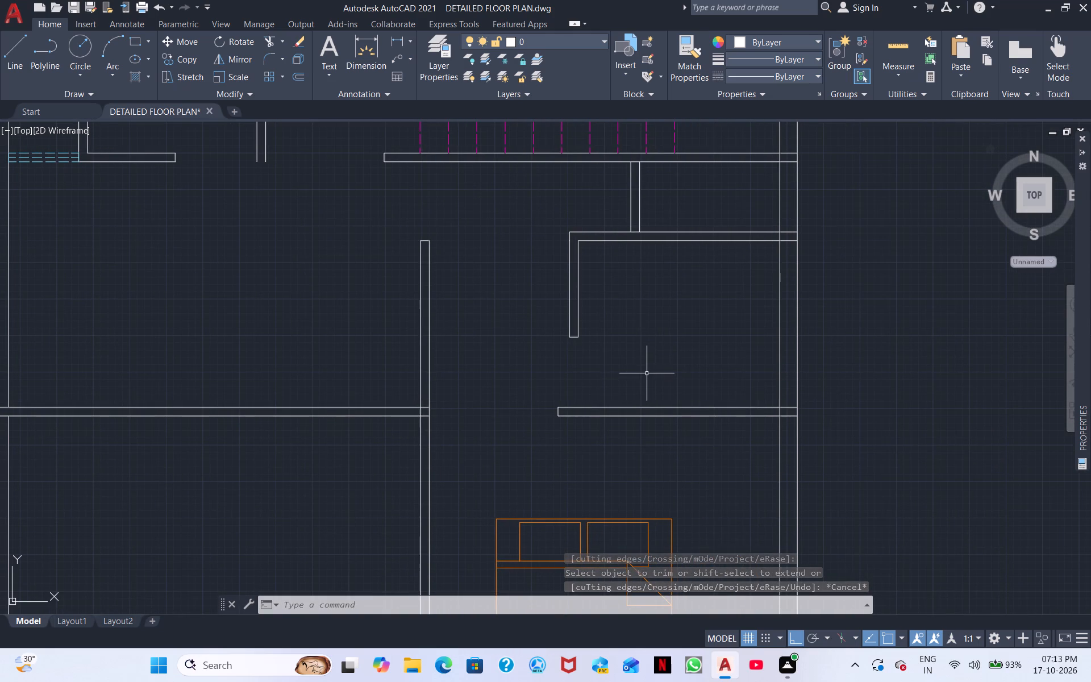
pyautogui.scroll(-2, 649, 368)
pyautogui.moveTo(648, 369); pyautogui.dragTo(648, 367, button='middle')
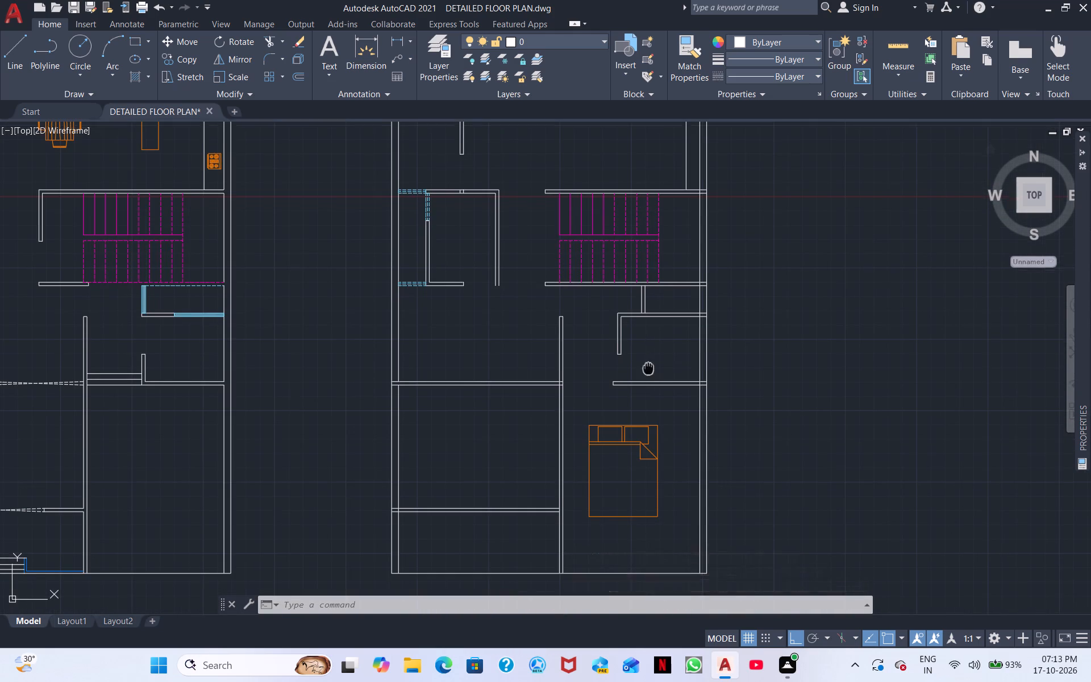
pyautogui.moveTo(648, 367); pyautogui.dragTo(627, 344, button='middle')
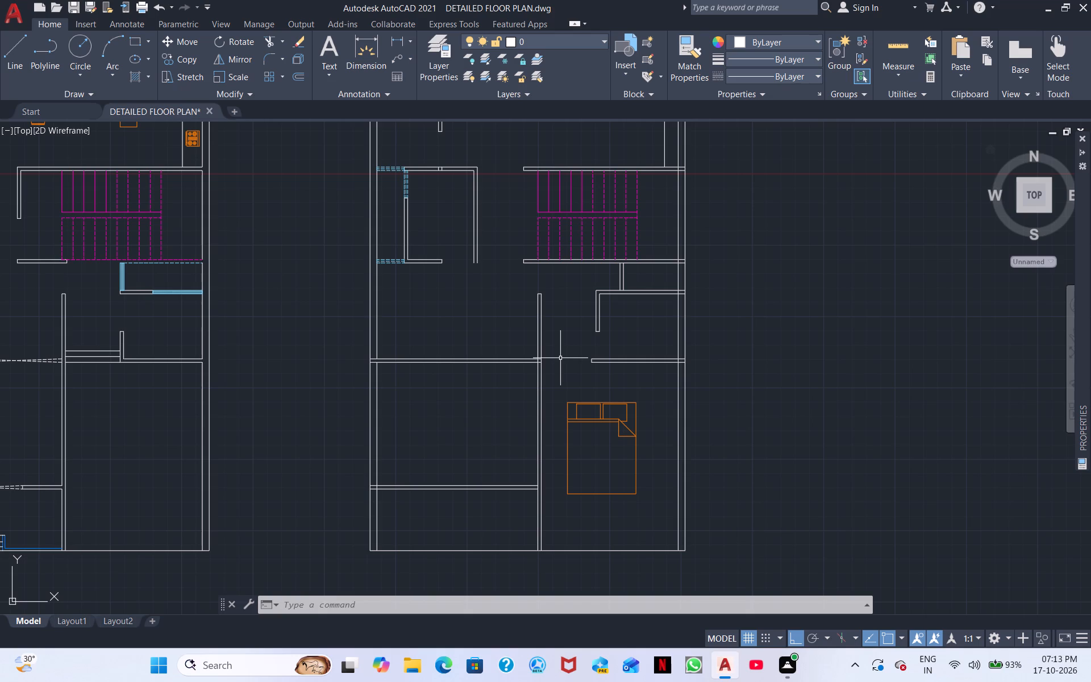
pyautogui.scroll(1, 560, 358)
pyautogui.moveTo(571, 359); pyautogui.dragTo(464, 422, button='middle')
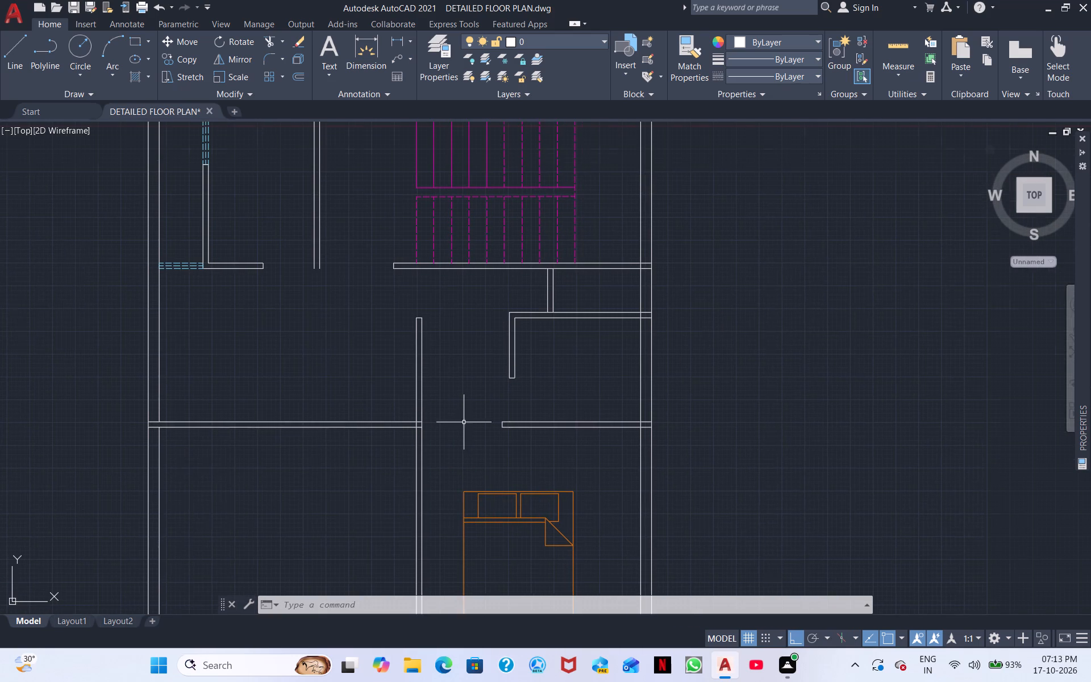
pyautogui.click(266, 37)
pyautogui.scroll(3, 538, 313)
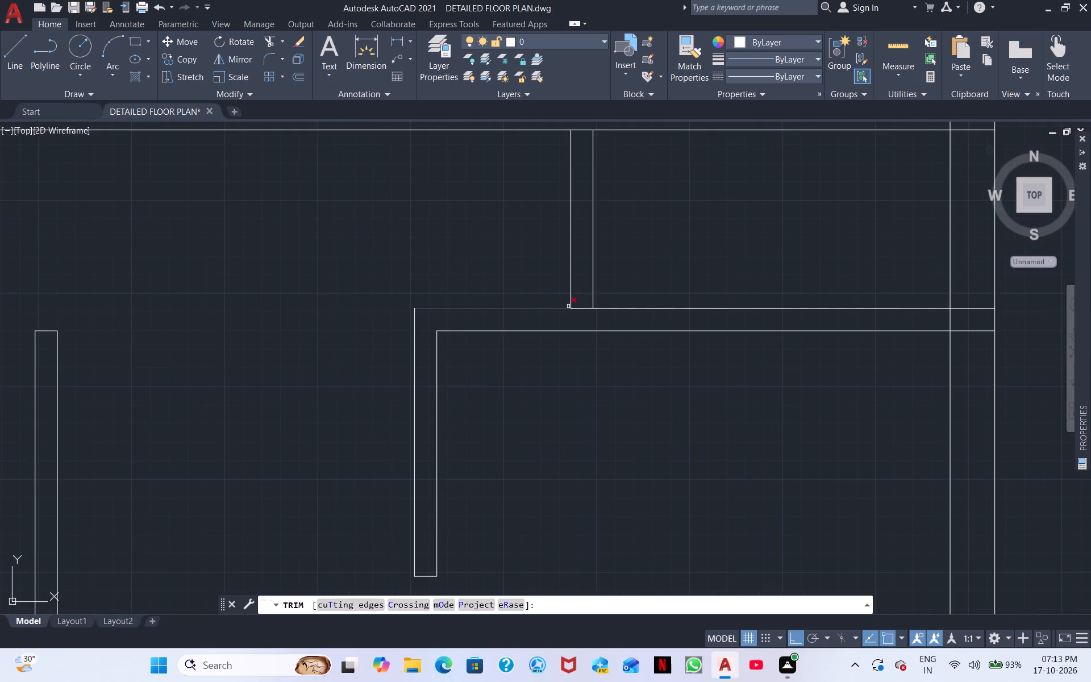
pyautogui.click(583, 309)
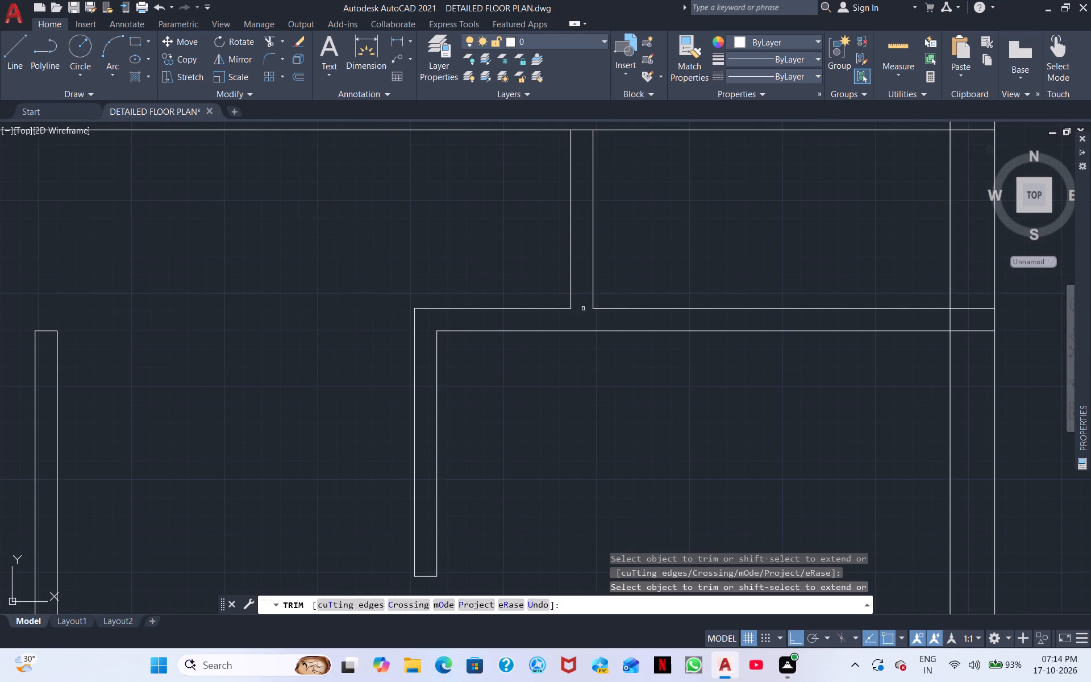
pyautogui.moveTo(581, 268); pyautogui.dragTo(580, 377, button='middle')
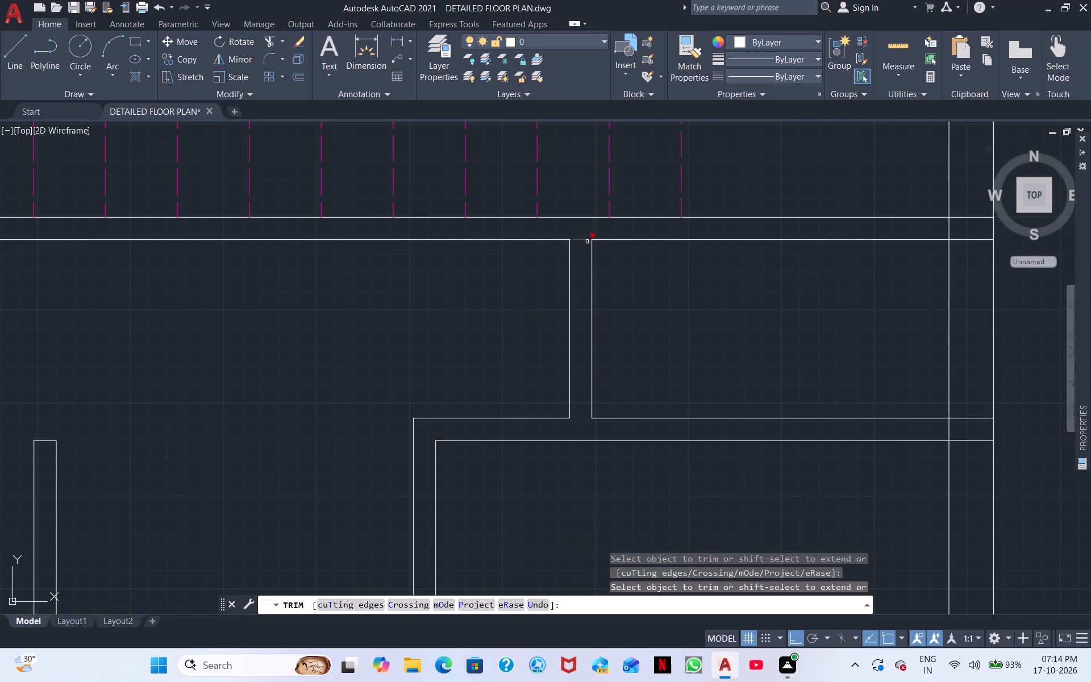
pyautogui.click(587, 242)
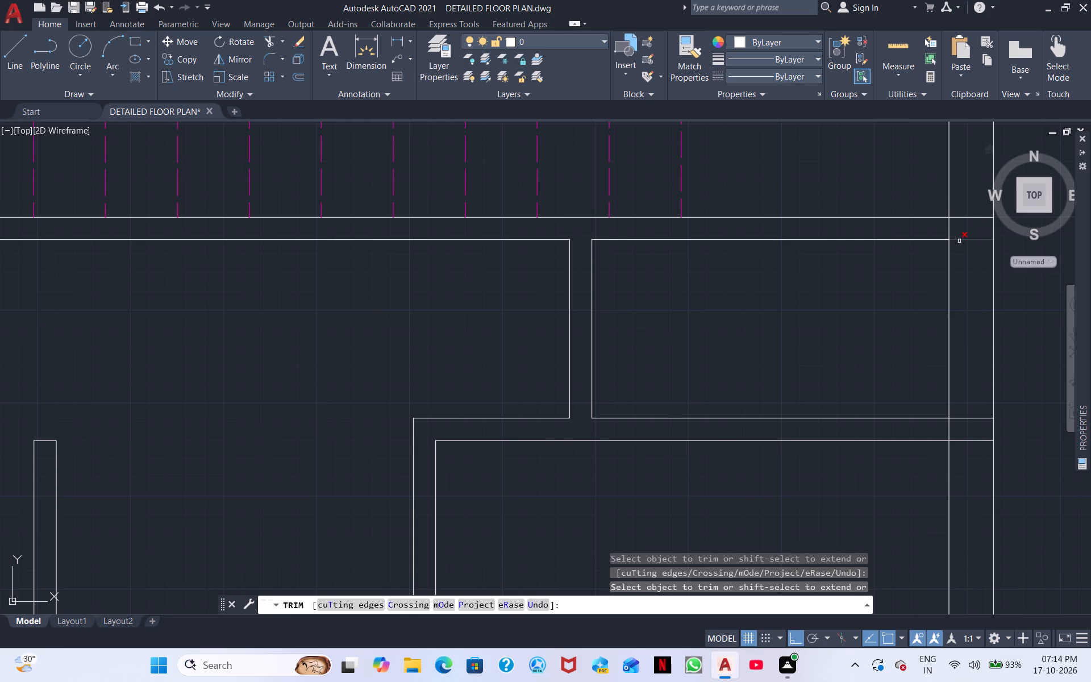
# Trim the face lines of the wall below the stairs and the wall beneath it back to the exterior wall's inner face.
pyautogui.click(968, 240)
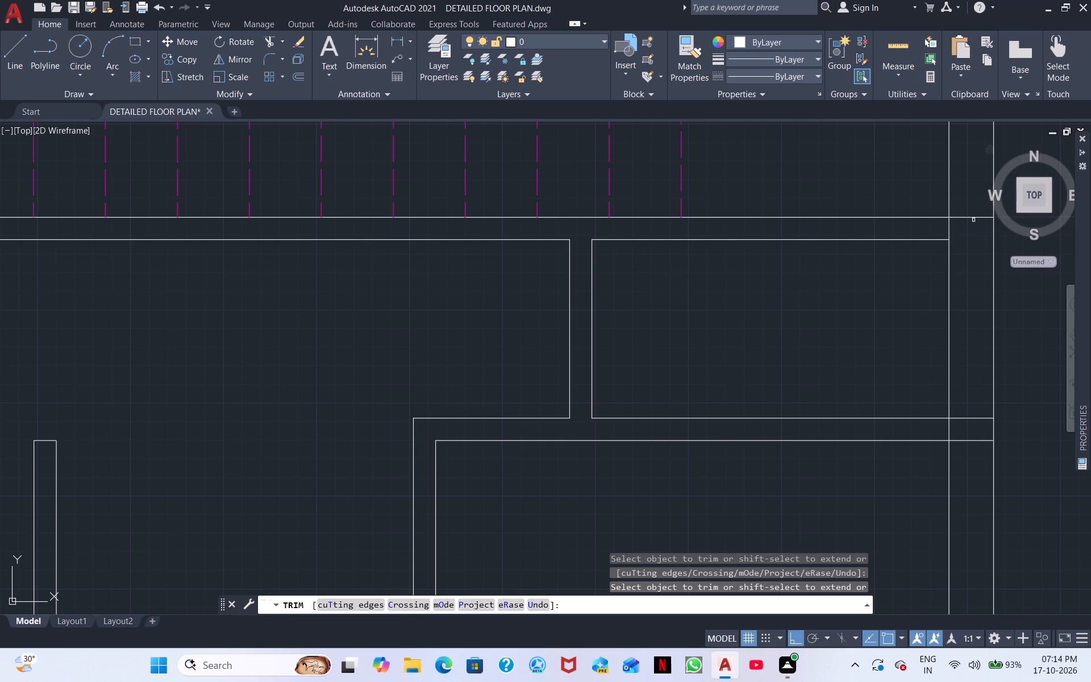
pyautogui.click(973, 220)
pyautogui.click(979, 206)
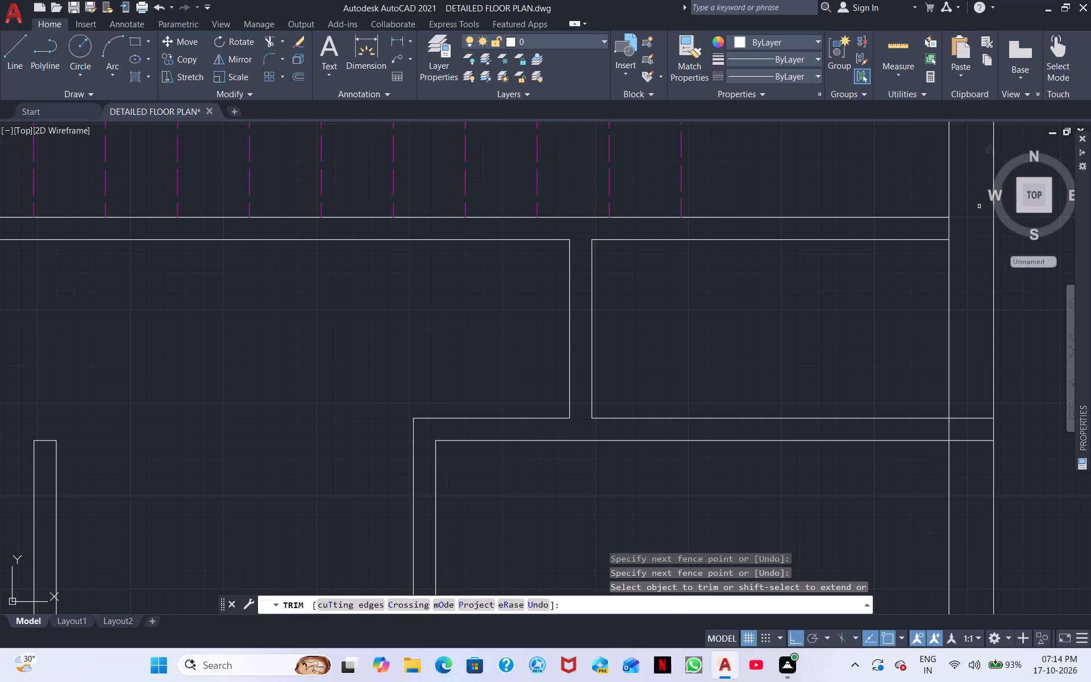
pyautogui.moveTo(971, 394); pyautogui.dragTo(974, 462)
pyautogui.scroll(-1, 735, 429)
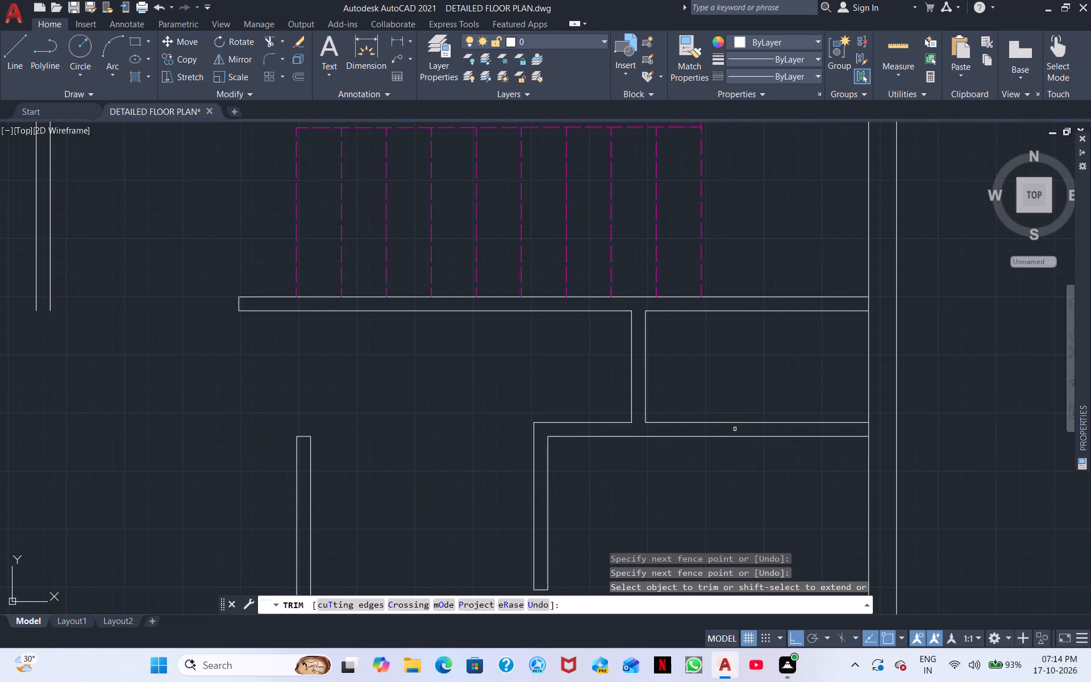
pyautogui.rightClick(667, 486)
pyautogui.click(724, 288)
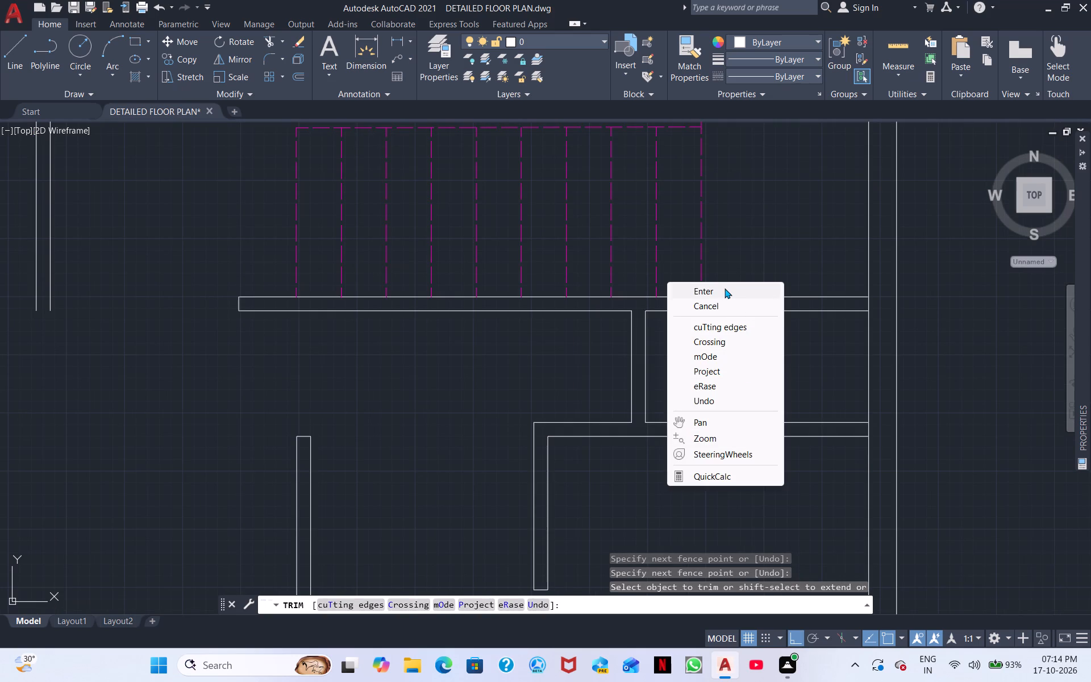
# Draw a 2' line west from the exterior wall's inner face, continuing vertically across both horizontal walls.
pyautogui.click(12, 43)
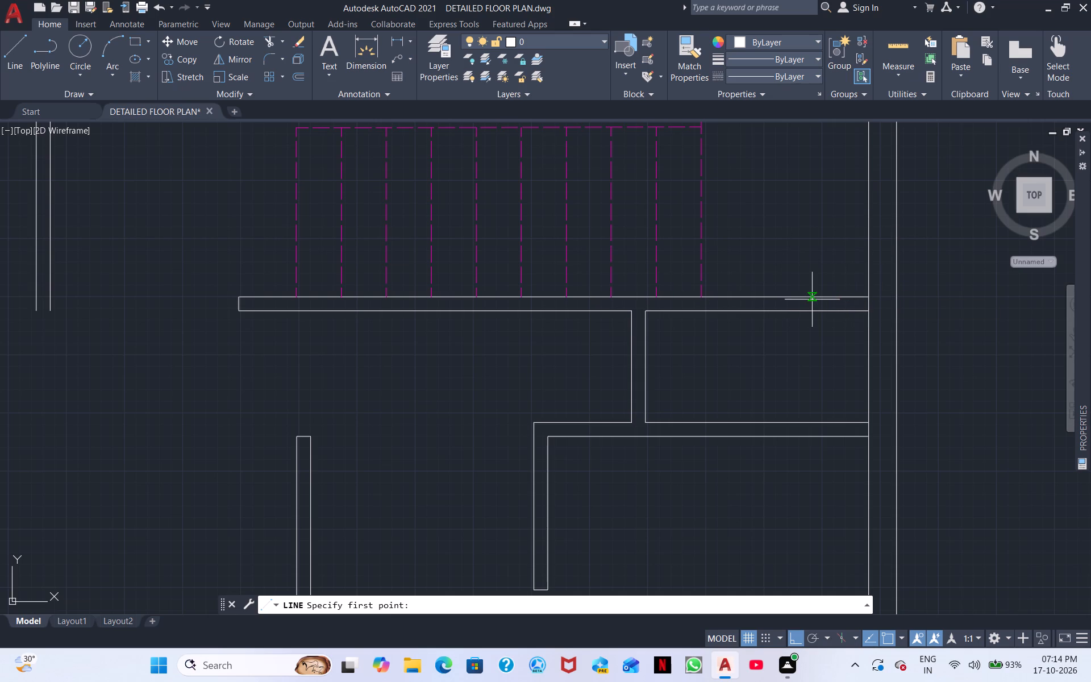
pyautogui.click(867, 335)
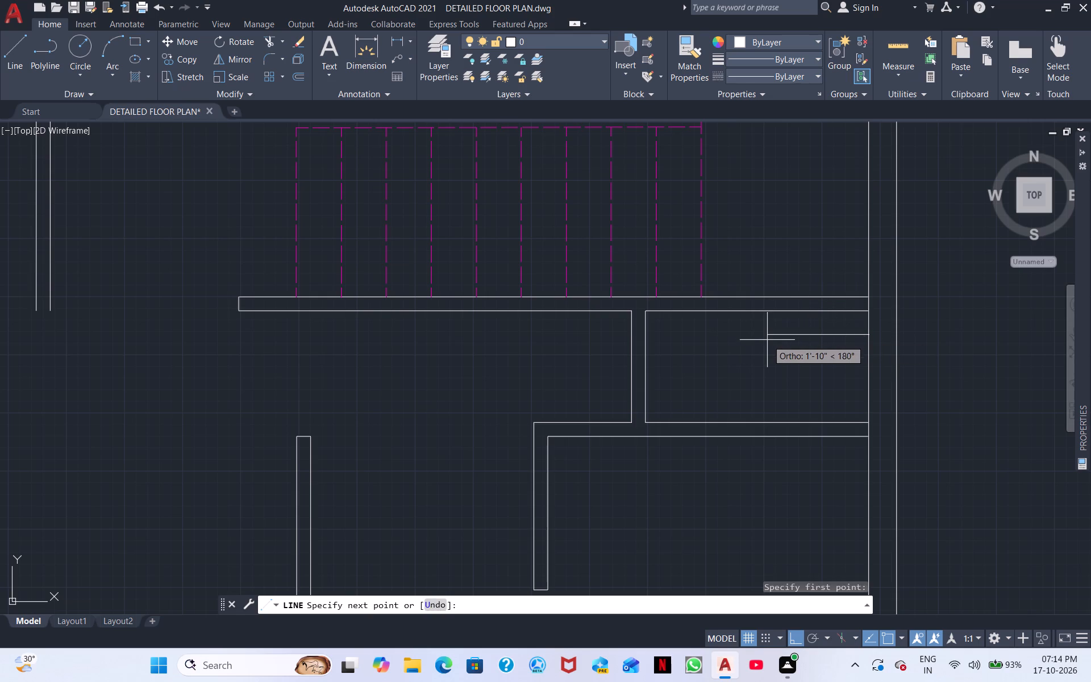
pyautogui.write("2'")
pyautogui.press('Return')
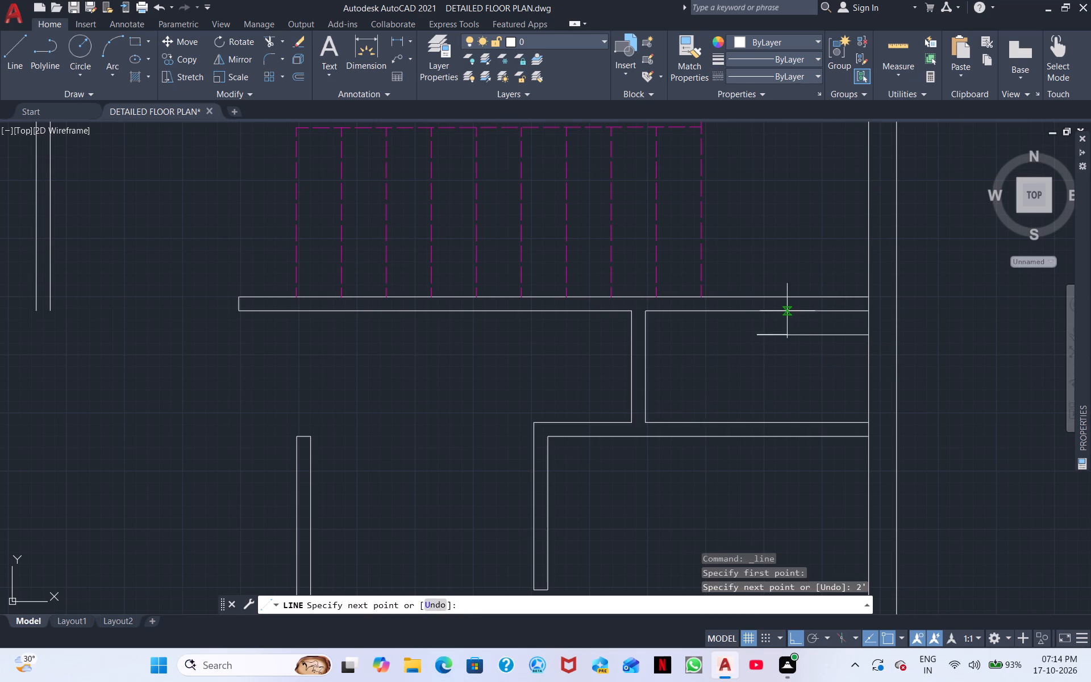
pyautogui.click(759, 311)
pyautogui.click(759, 297)
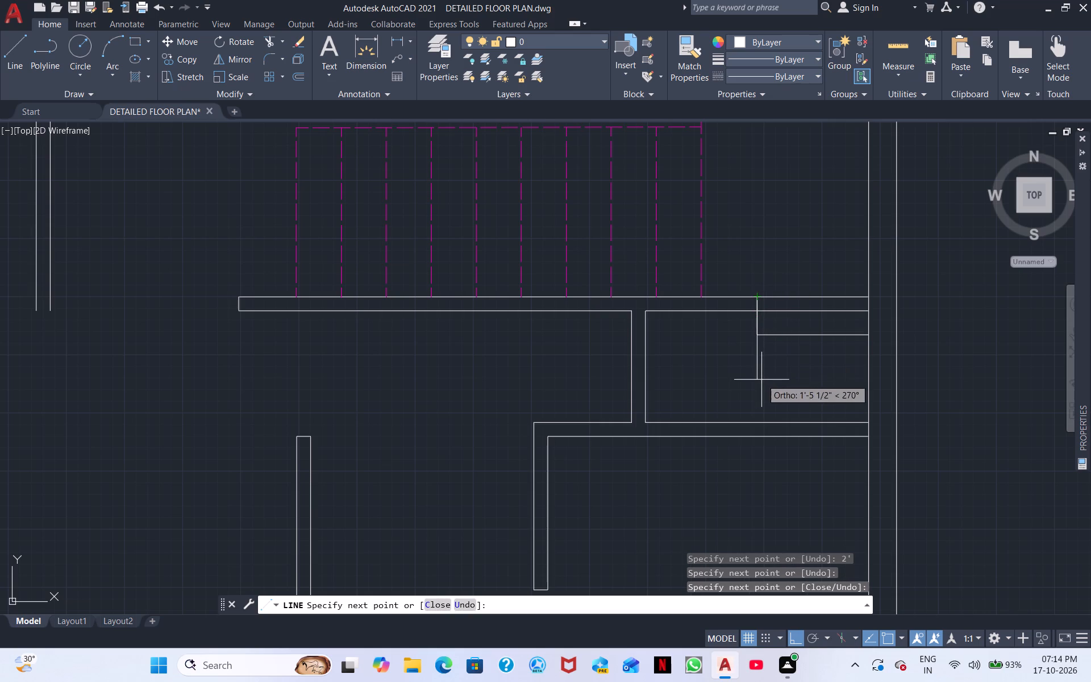
pyautogui.click(759, 423)
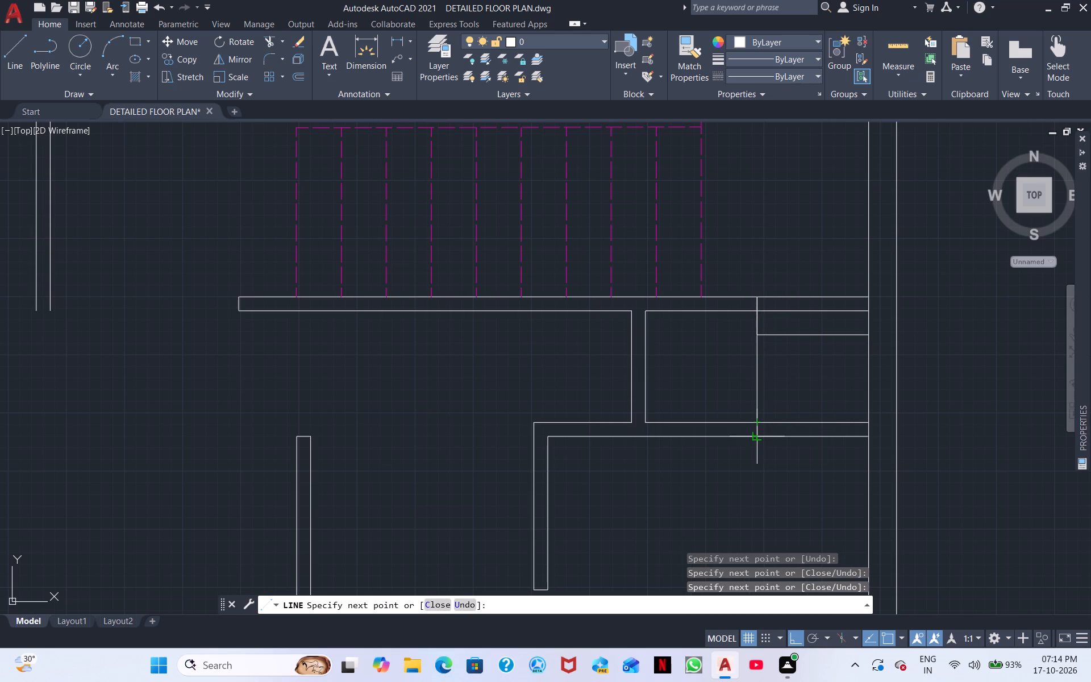
pyautogui.click(755, 433)
pyautogui.rightClick(780, 389)
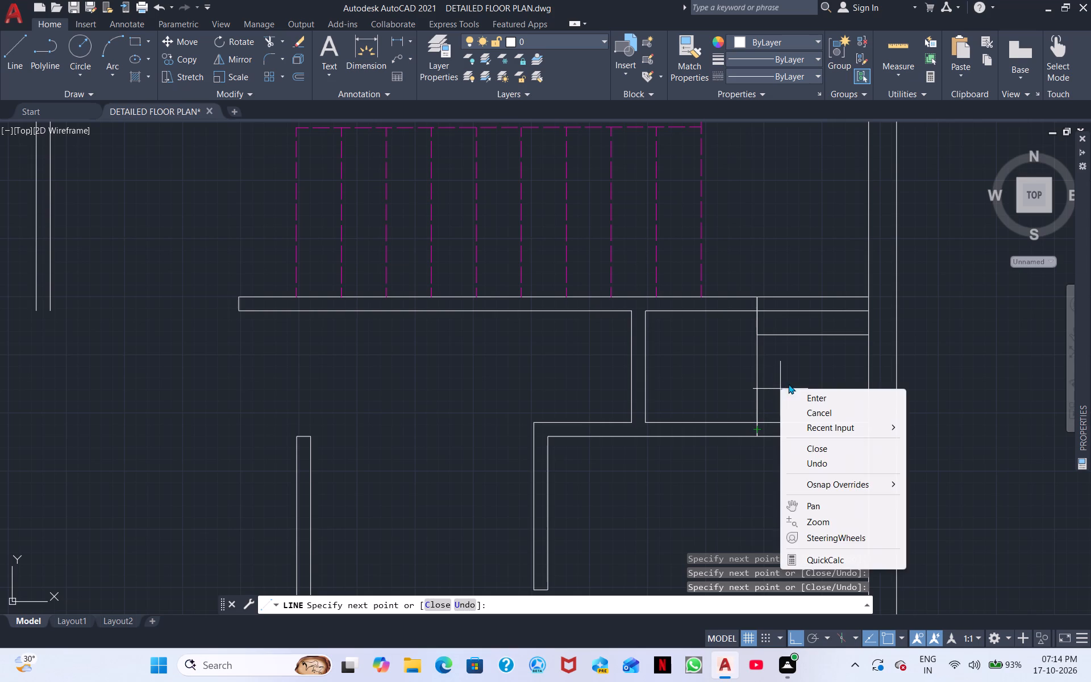
pyautogui.click(789, 397)
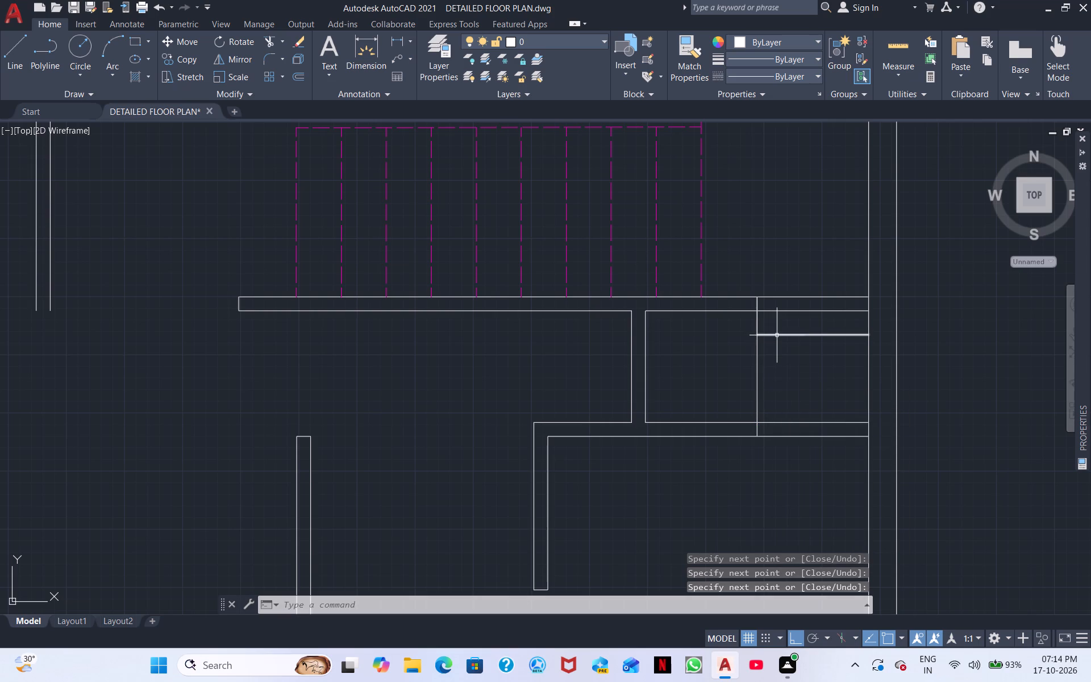
# Erase the 2' horizontal construction line between the two walls.
pyautogui.click(777, 335)
pyautogui.scroll(4, 749, 335)
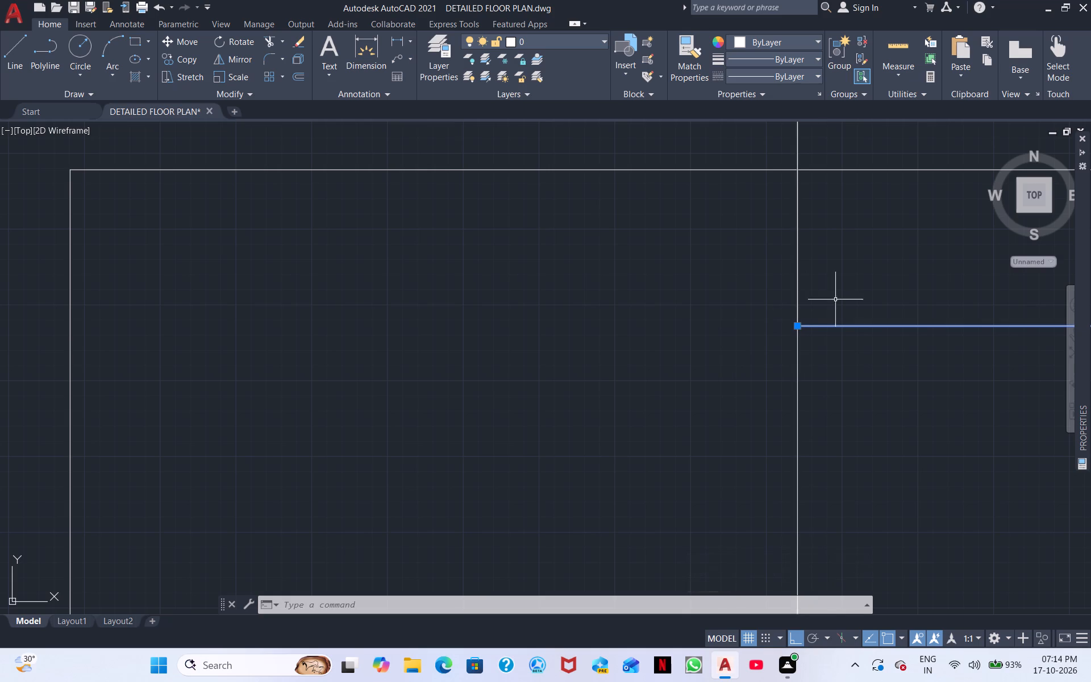
pyautogui.rightClick(561, 347)
pyautogui.click(599, 383)
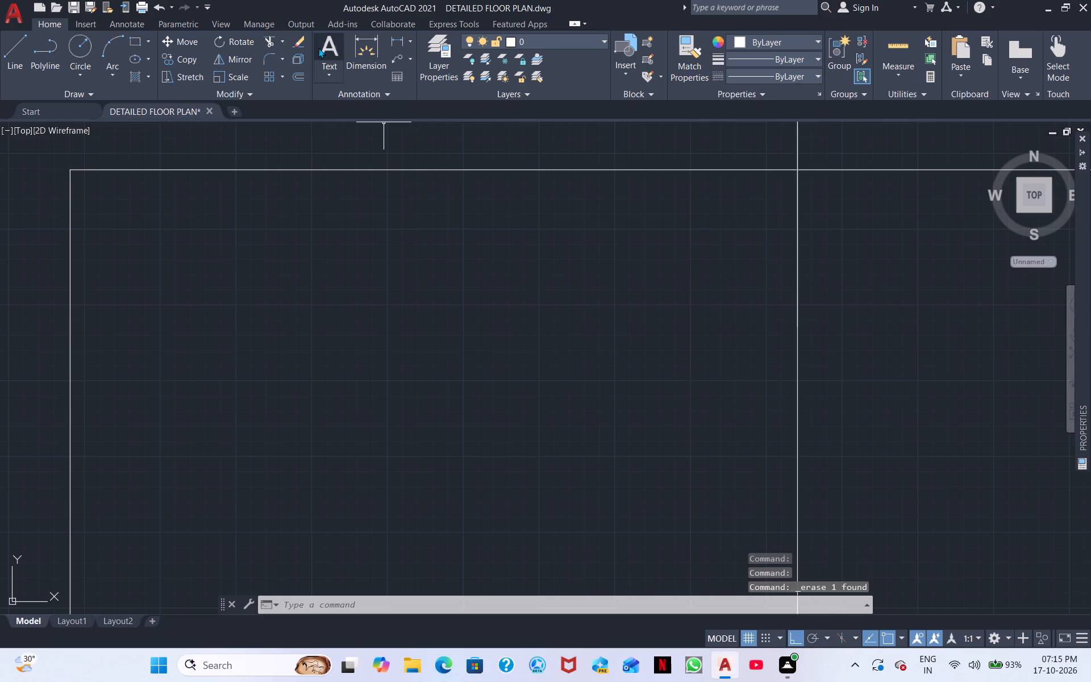
# Trim away the vertical line between the two walls, keeping the short end lines within each wall's thickness.
pyautogui.click(271, 41)
pyautogui.moveTo(707, 214); pyautogui.dragTo(715, 212)
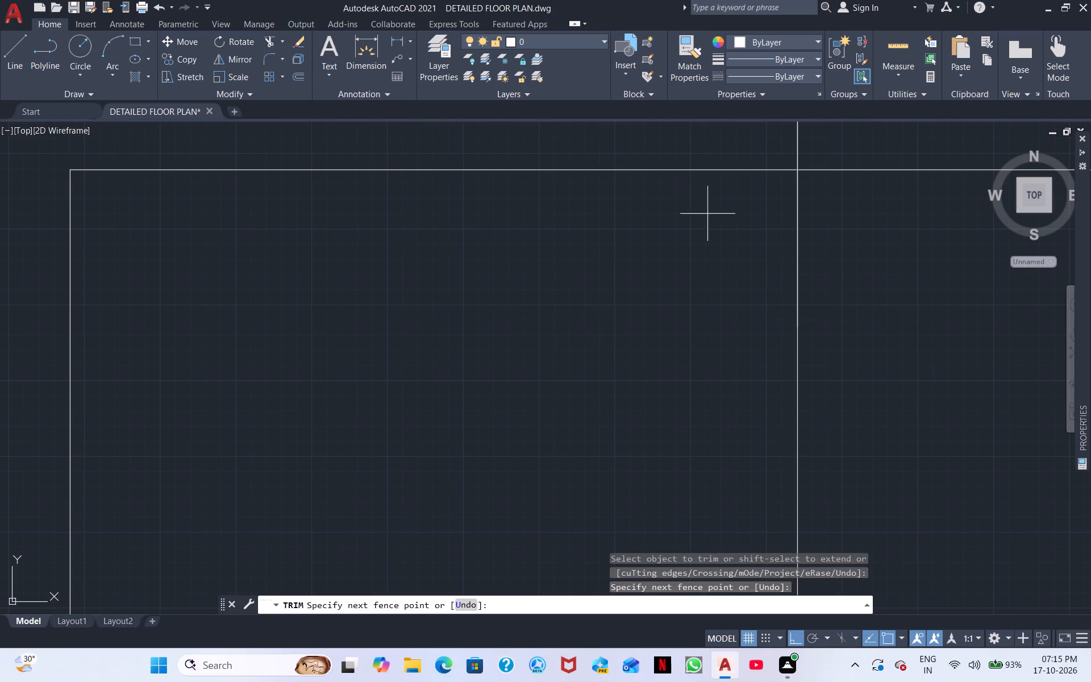
pyautogui.moveTo(715, 212); pyautogui.dragTo(850, 234)
pyautogui.scroll(-3, 857, 275)
pyautogui.moveTo(890, 371); pyautogui.dragTo(717, 296, button='middle')
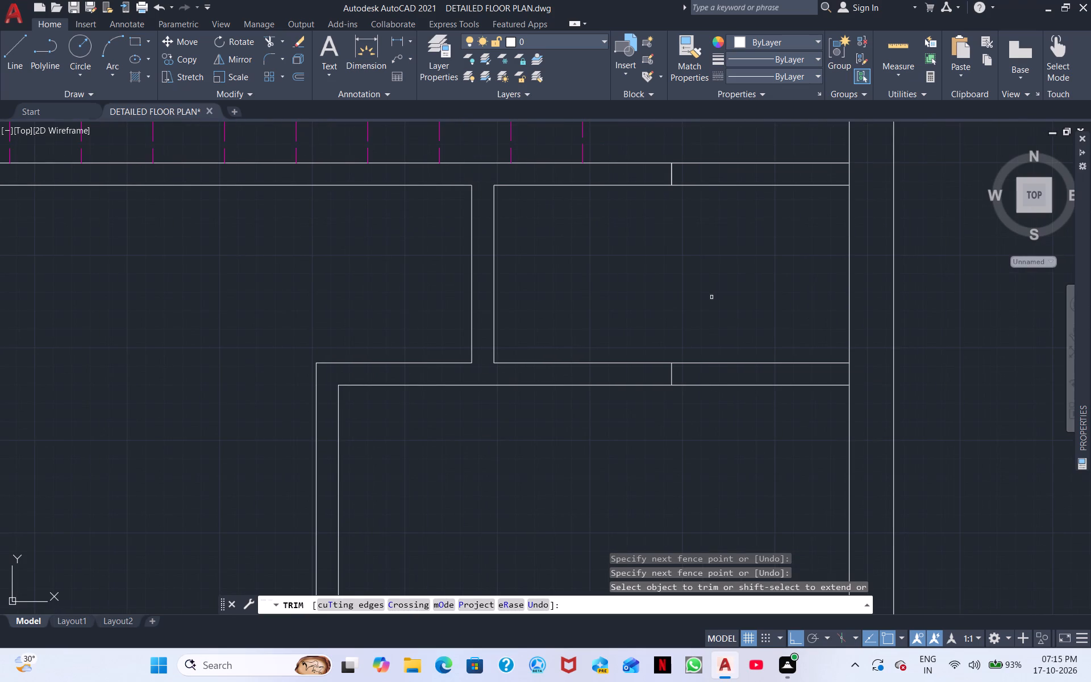
pyautogui.rightClick(711, 298)
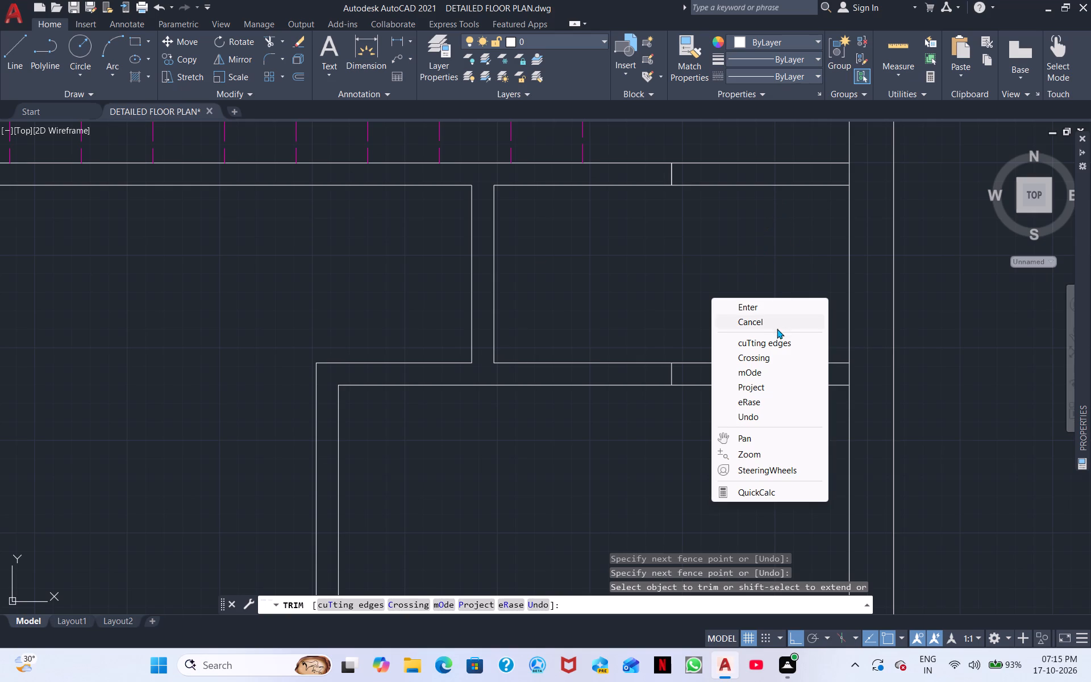
pyautogui.click(739, 271)
pyautogui.rightClick(739, 271)
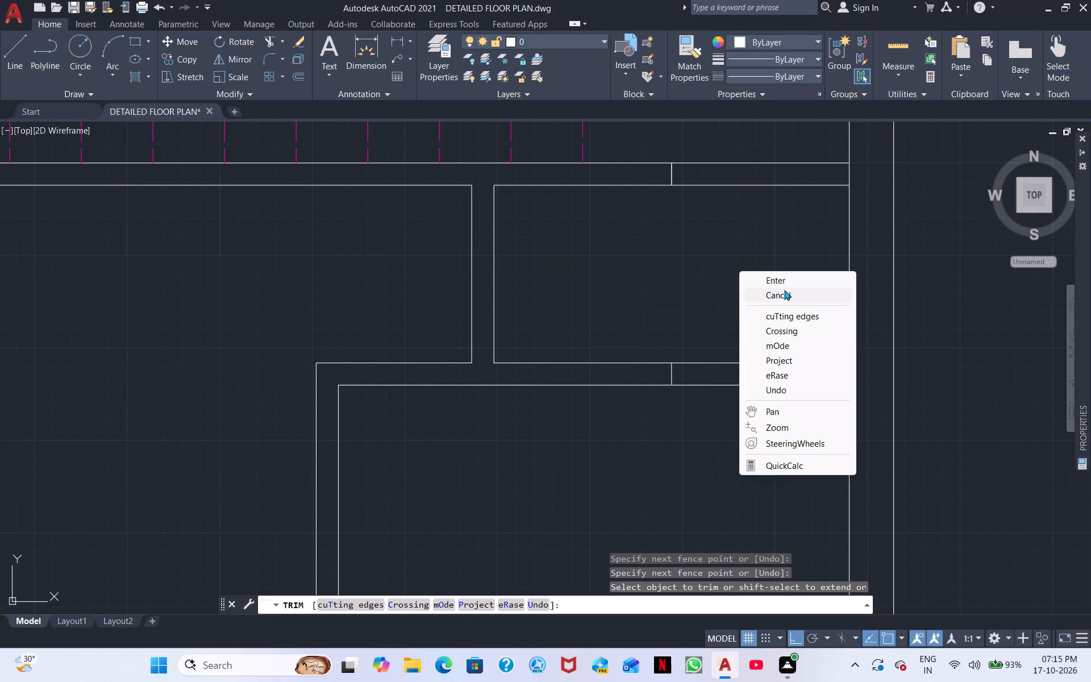
# Extend all four face lines of the two horizontal walls to the exterior wall's outer face.
pyautogui.click(273, 37)
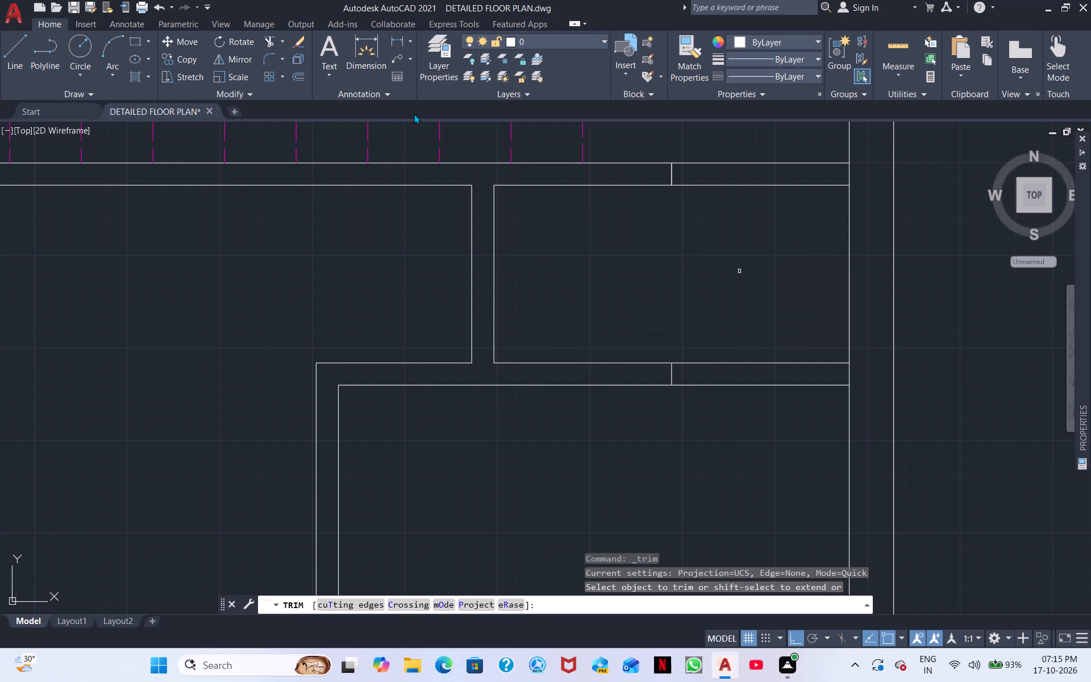
pyautogui.keyDown('shift'); pyautogui.click(841, 184); pyautogui.keyUp('shift')
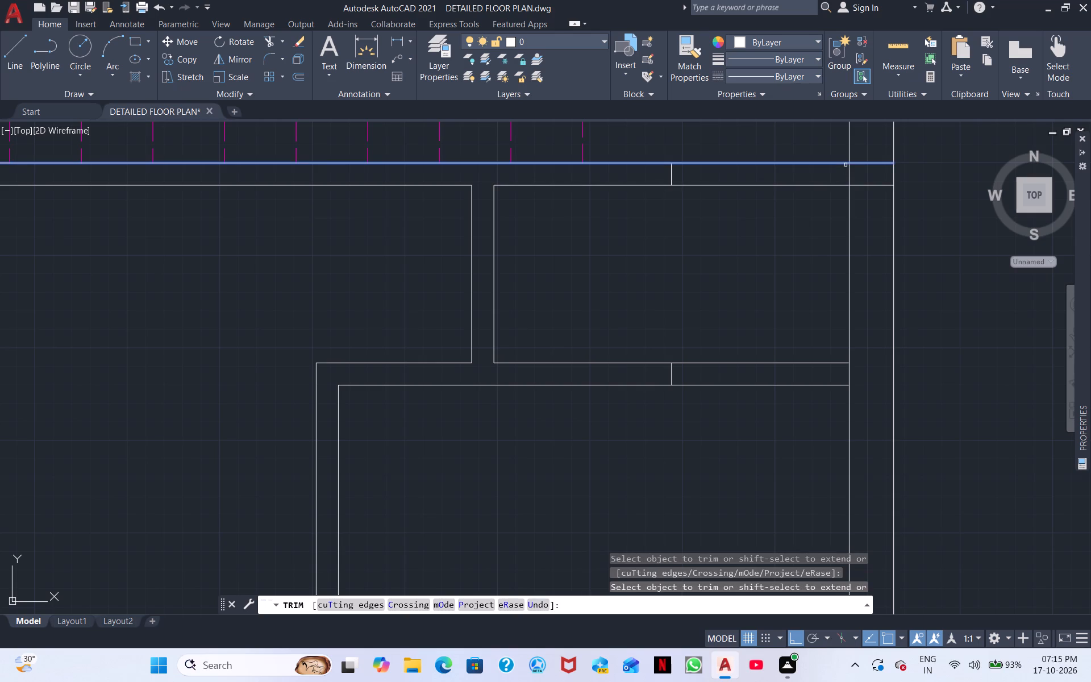
pyautogui.keyDown('shift'); pyautogui.click(846, 165); pyautogui.keyUp('shift')
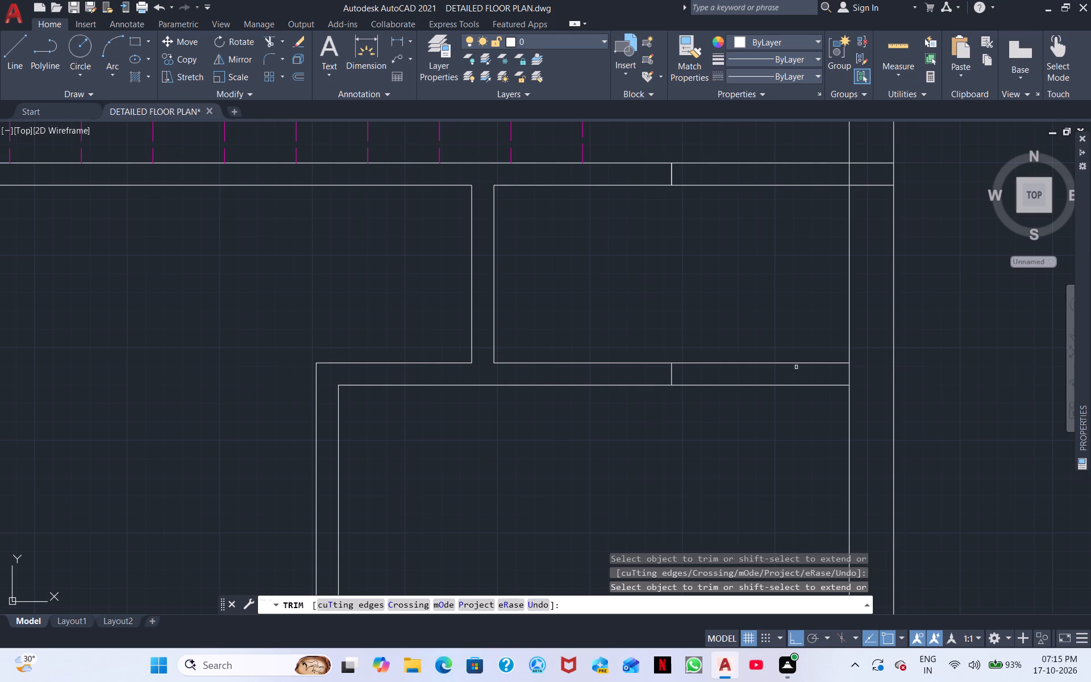
pyautogui.keyDown('shift'); pyautogui.click(807, 361); pyautogui.keyUp('shift')
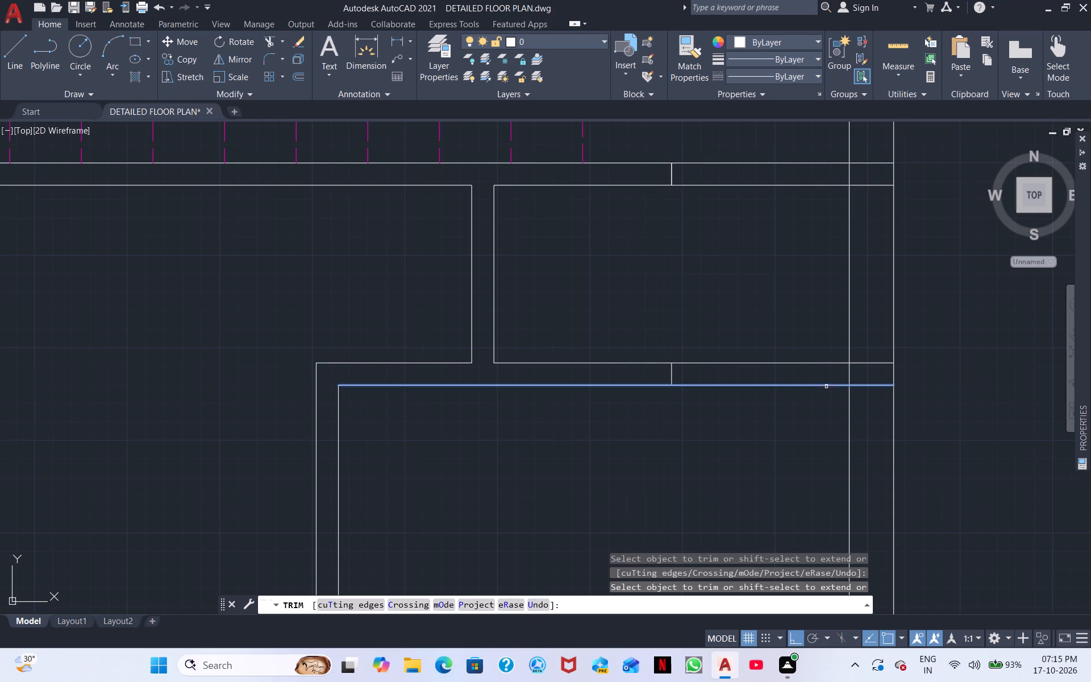
pyautogui.keyDown('shift'); pyautogui.click(826, 386); pyautogui.keyUp('shift')
# Trim both walls' face lines between their new end lines and the exterior wall's inner face, opening 2' gaps.
pyautogui.moveTo(818, 344); pyautogui.dragTo(803, 407)
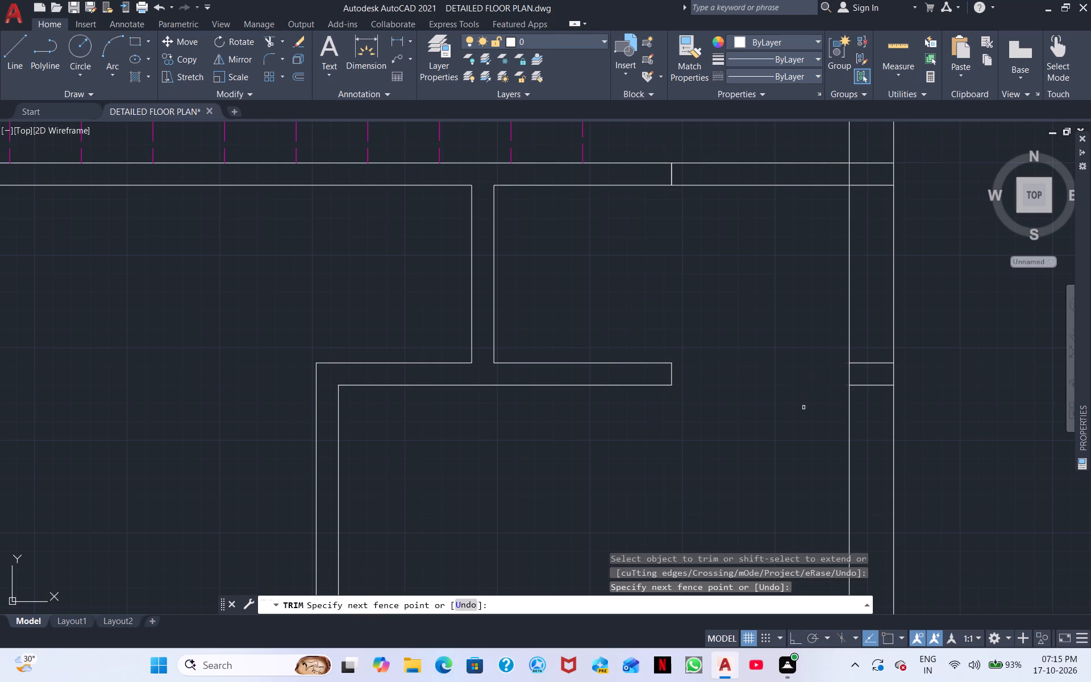
pyautogui.moveTo(764, 147); pyautogui.dragTo(771, 221)
pyautogui.scroll(-2, 756, 263)
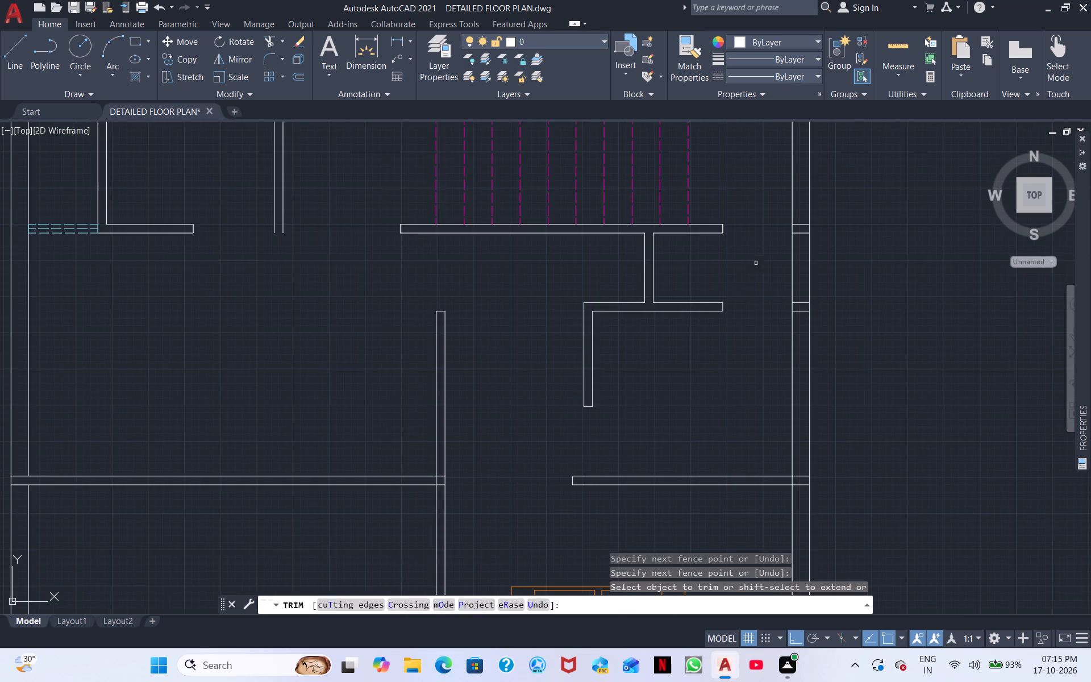
pyautogui.moveTo(744, 282); pyautogui.dragTo(827, 210, button='middle')
pyautogui.rightClick(589, 345)
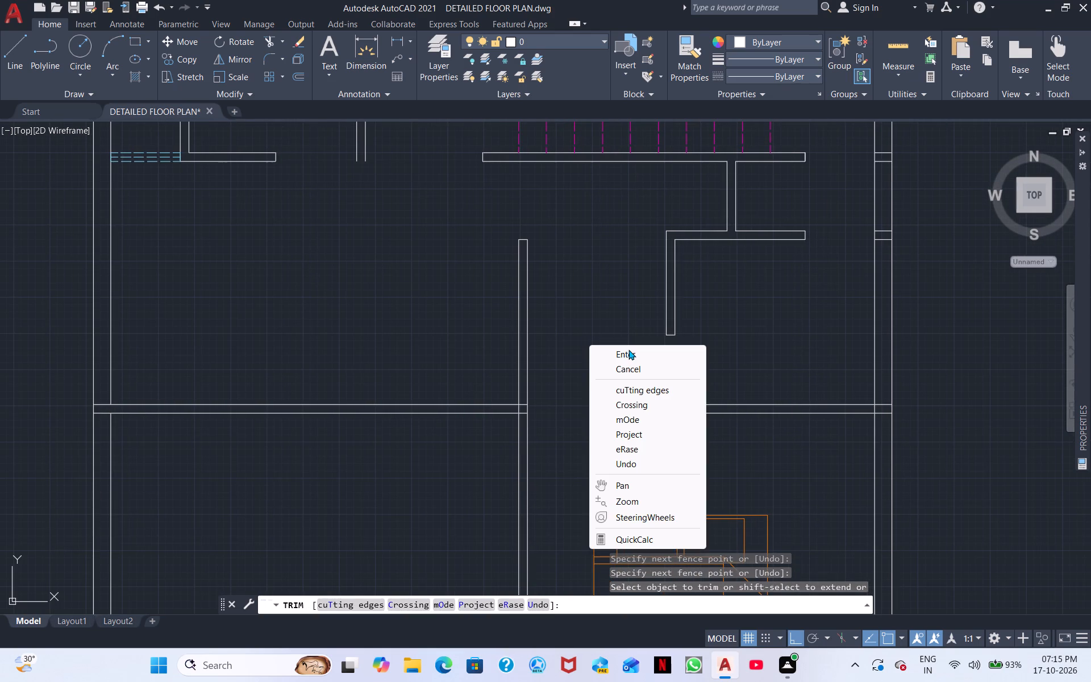
pyautogui.click(634, 351)
# Examine the bedroom with the bed and the surrounding wall layout in the plan.
pyautogui.scroll(-2, 628, 350)
pyautogui.scroll(1, 629, 354)
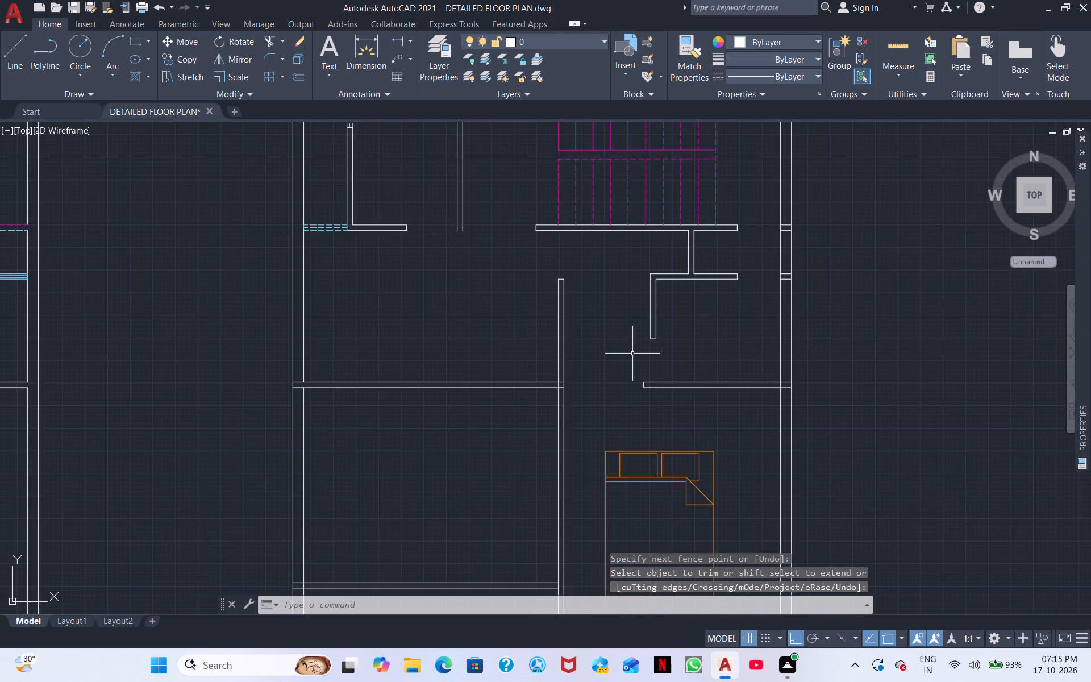
pyautogui.scroll(1, 634, 353)
pyautogui.moveTo(635, 355); pyautogui.dragTo(637, 262, button='middle')
pyautogui.scroll(-1, 625, 311)
pyautogui.moveTo(622, 379); pyautogui.dragTo(635, 293, button='middle')
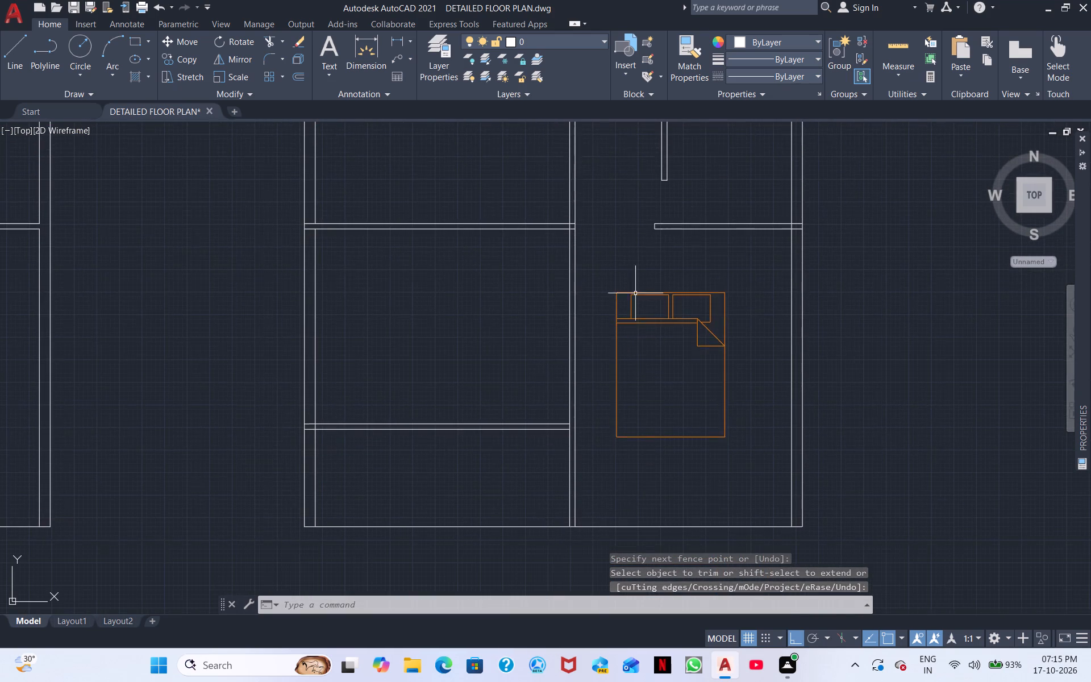
pyautogui.scroll(-1, 640, 326)
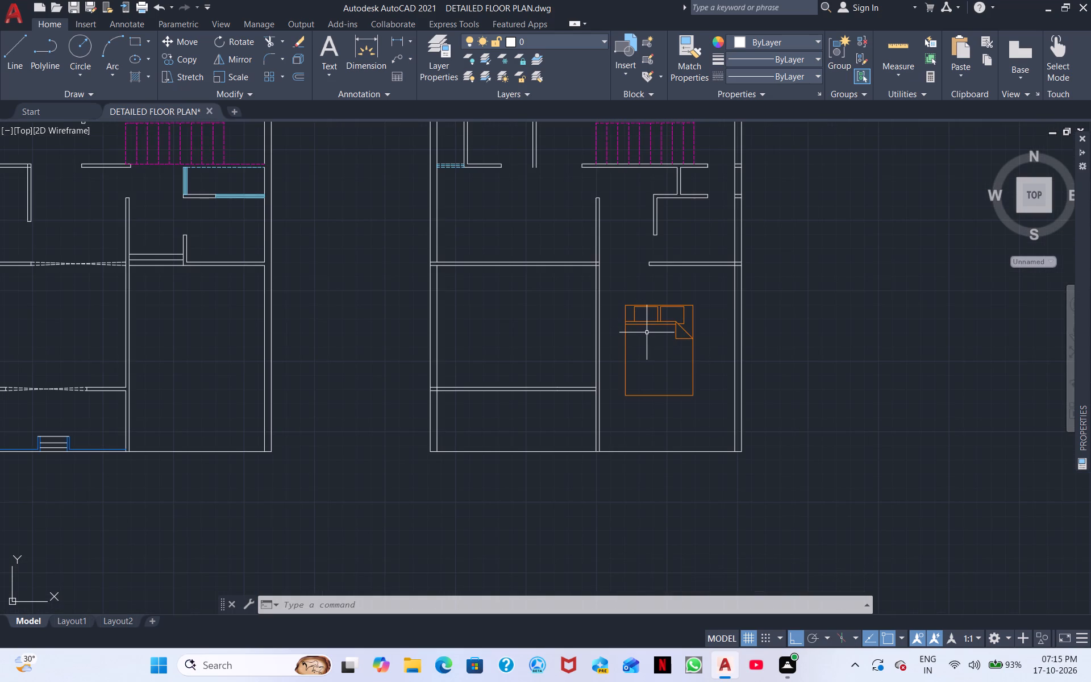
pyautogui.scroll(1, 647, 332)
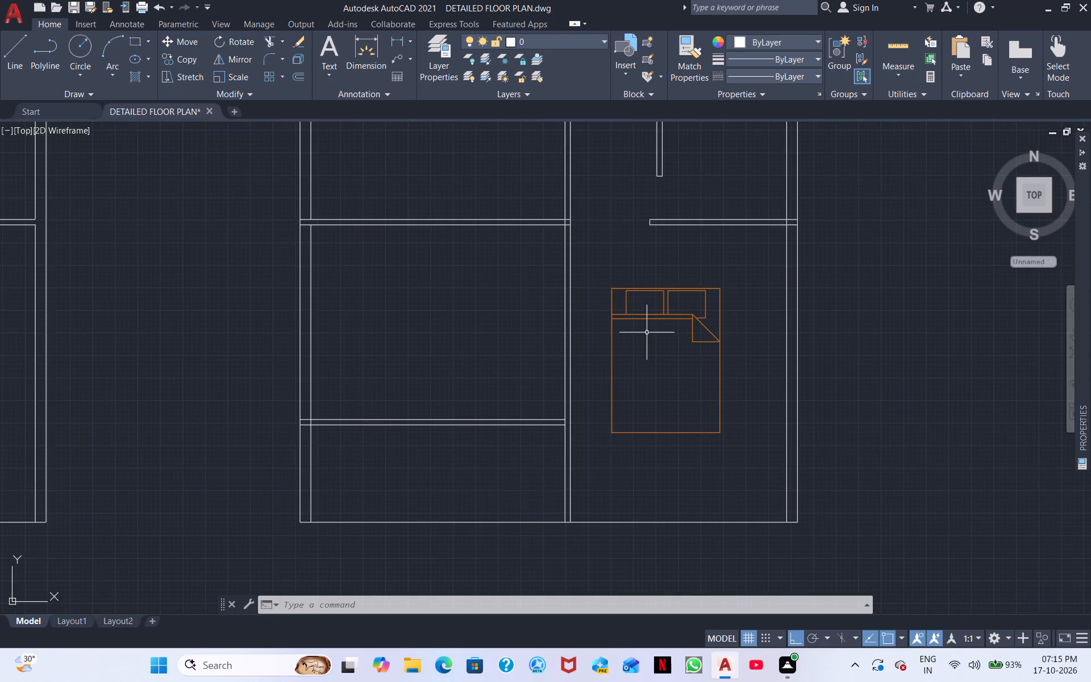
pyautogui.scroll(-1, 647, 332)
pyautogui.moveTo(666, 317); pyautogui.dragTo(503, 405, button='middle')
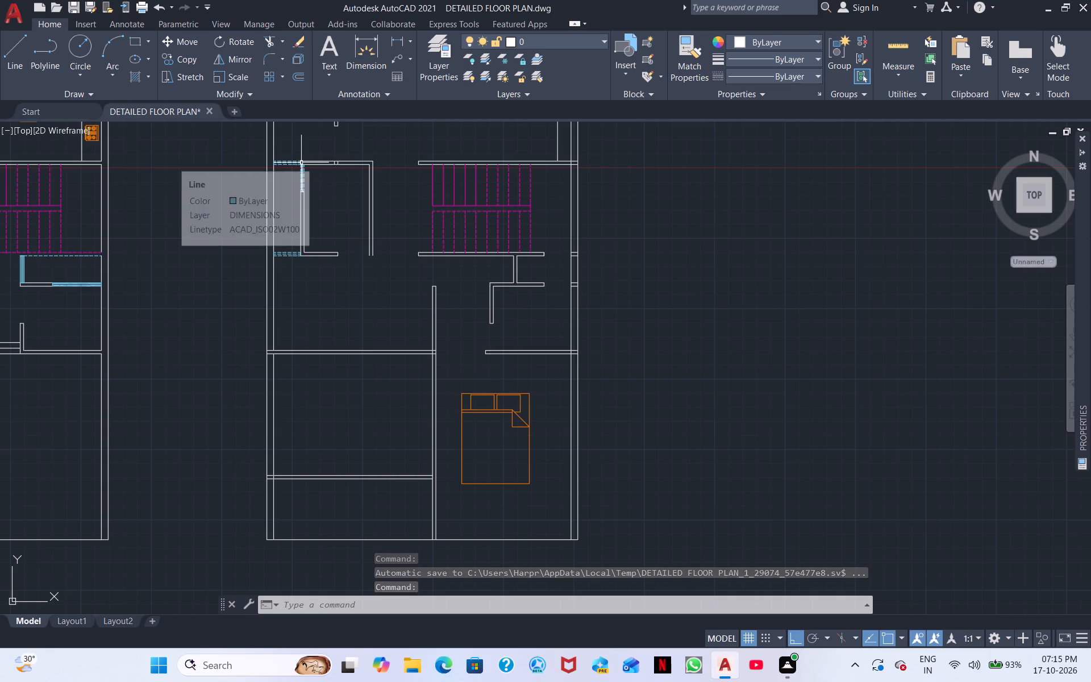
# Draw a guide line 7'7" down from the short horizontal wall's lower face, continuing across to the exterior wall's inner face.
pyautogui.click(11, 48)
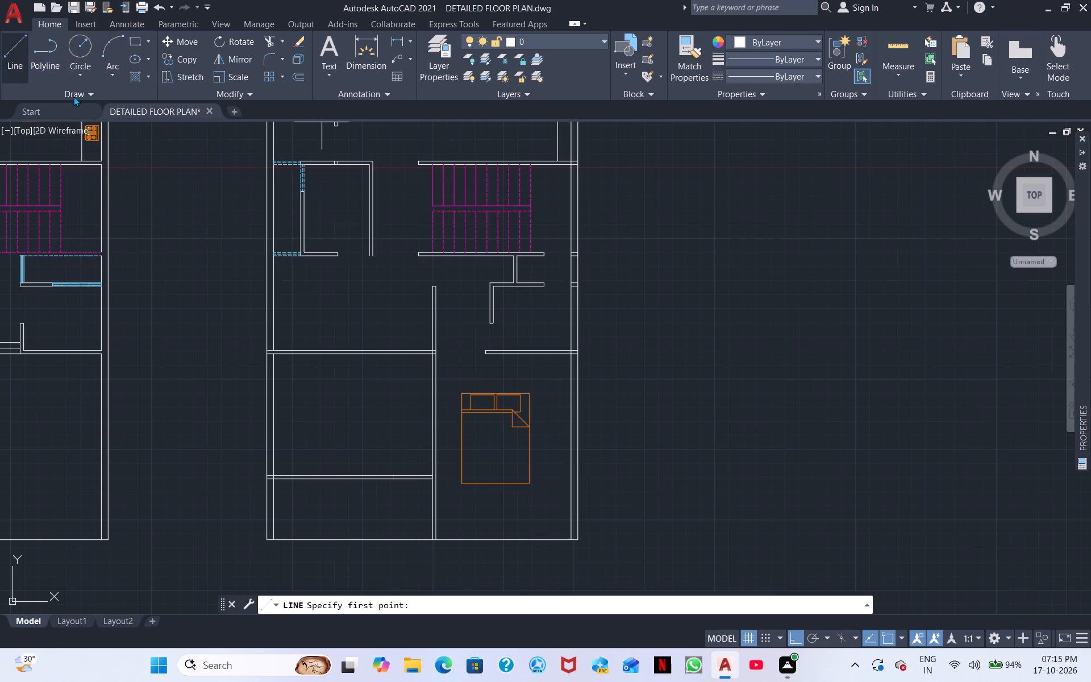
pyautogui.scroll(2, 571, 311)
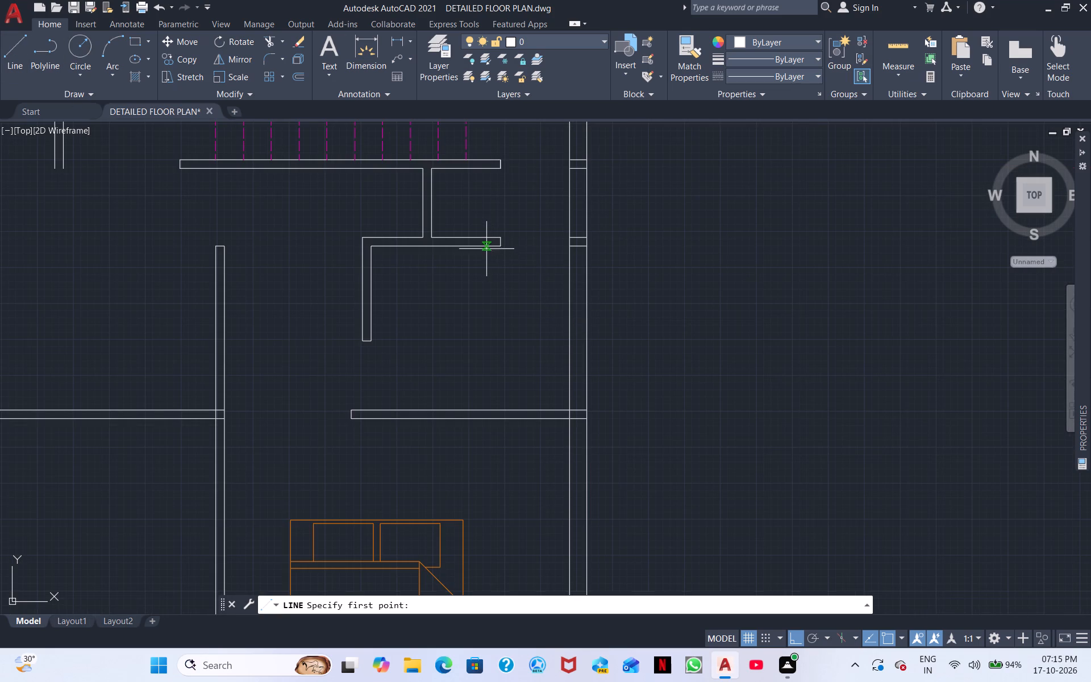
pyautogui.click(486, 248)
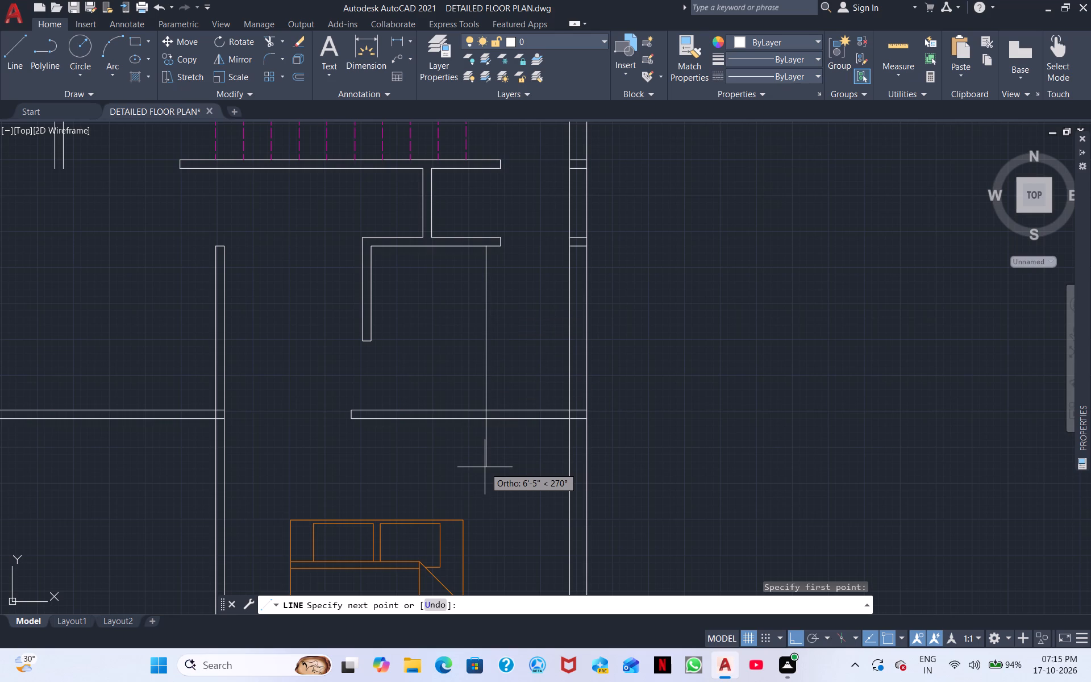
pyautogui.press('7')
pyautogui.write("'7")
pyautogui.hotkey('shift', '"')
pyautogui.press('Return')
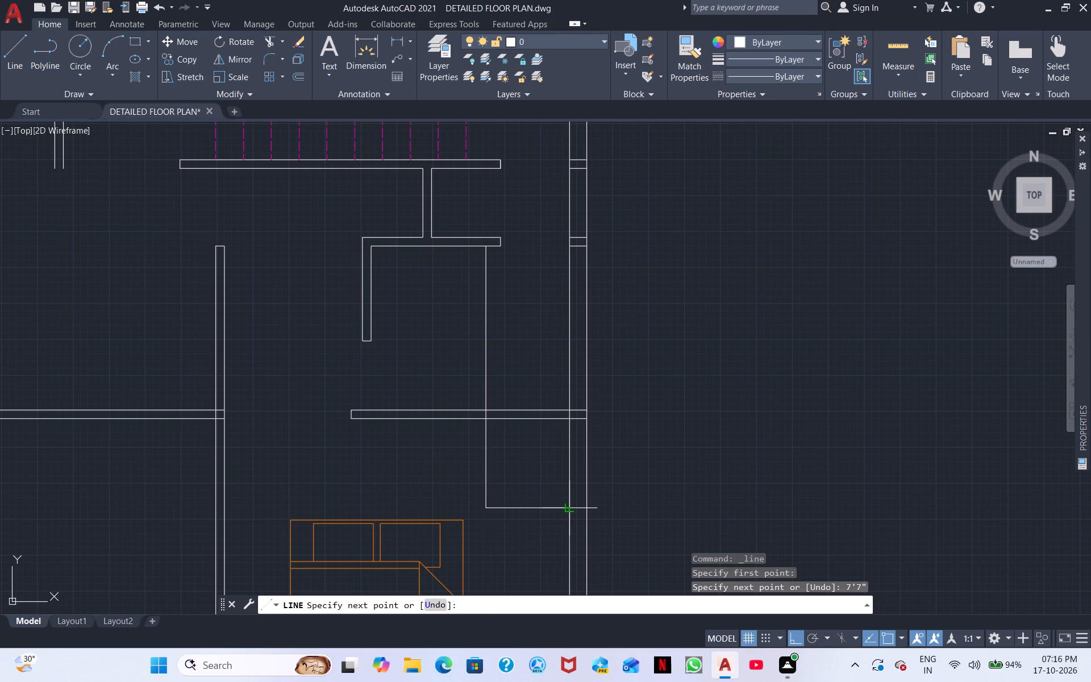
pyautogui.click(503, 513)
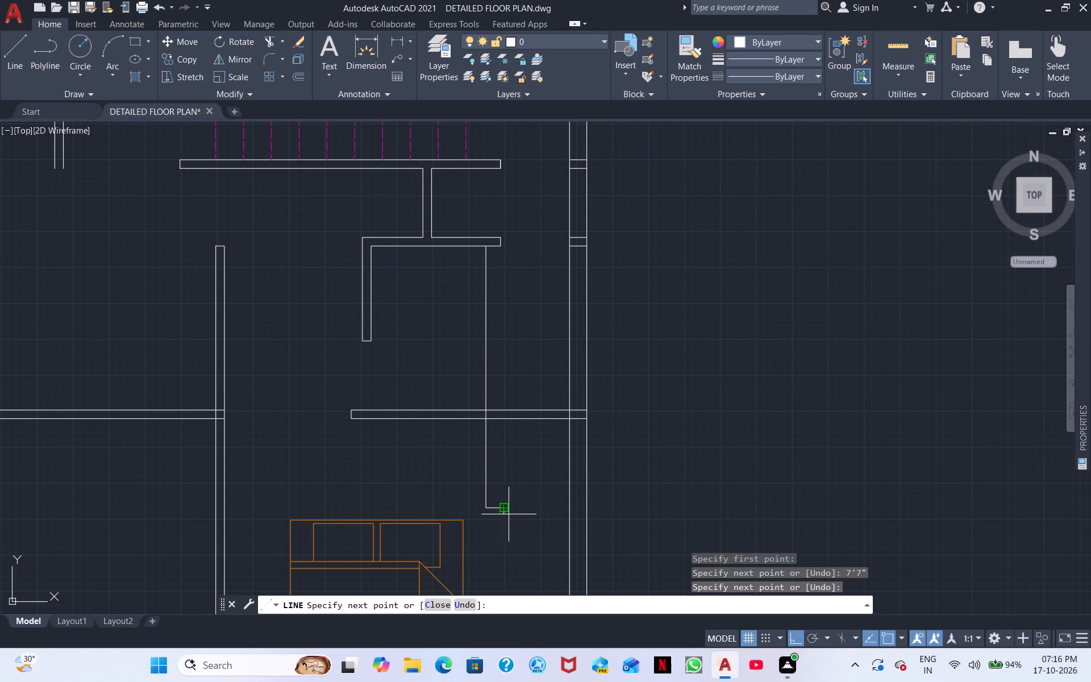
pyautogui.click(567, 509)
pyautogui.rightClick(555, 512)
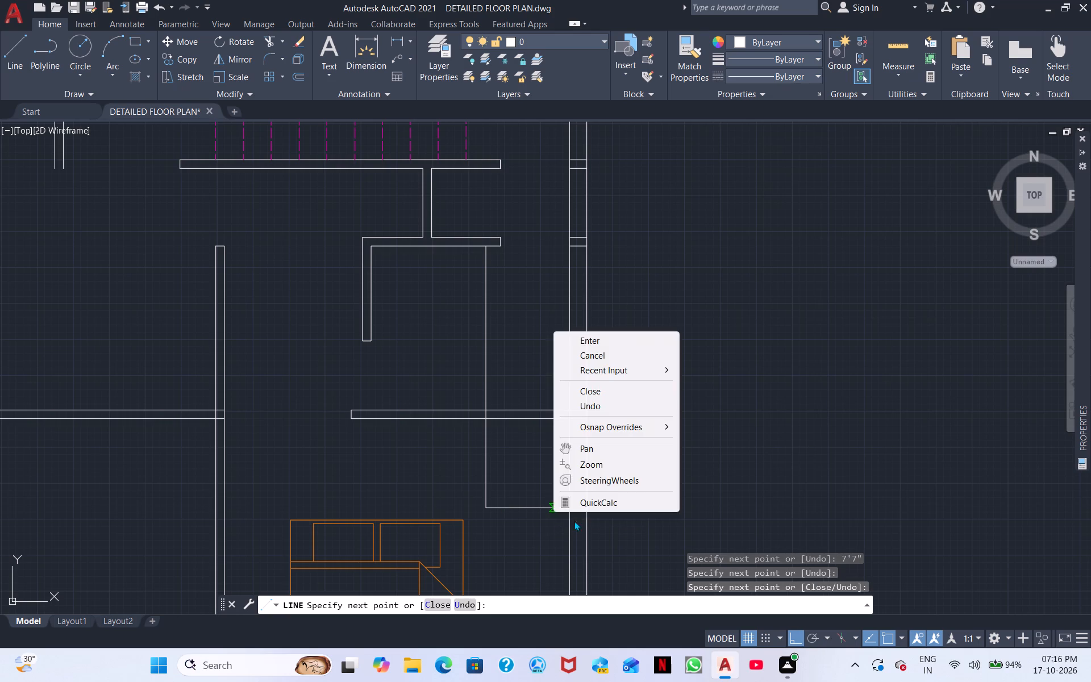
pyautogui.click(593, 342)
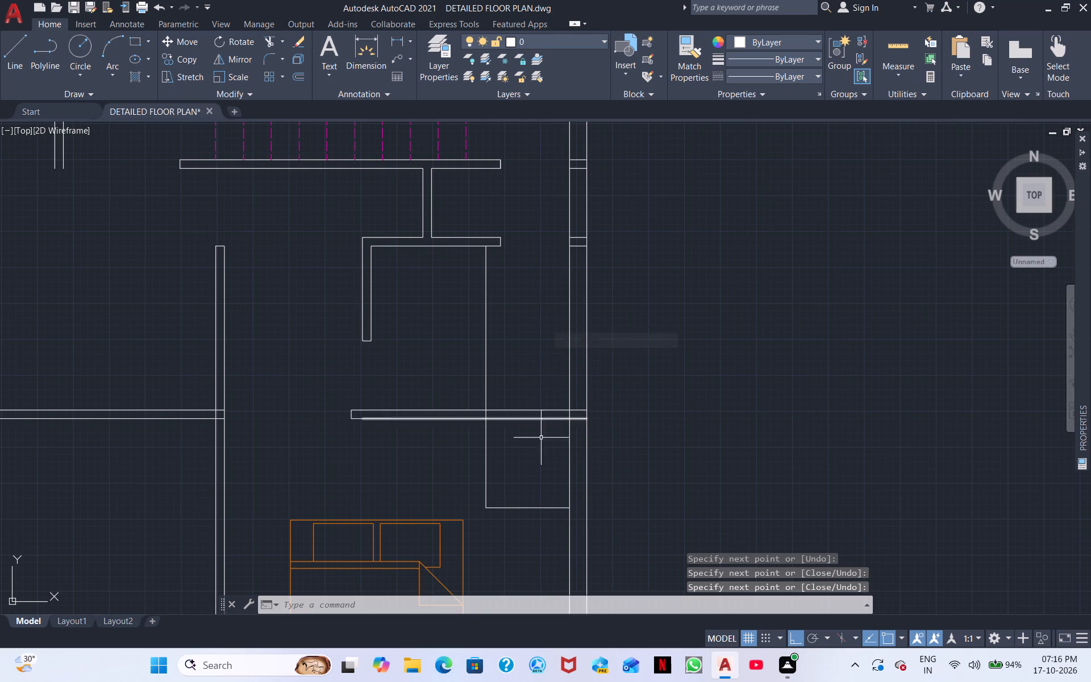
# Move the horizontal wall above the bed, with its end line, straight down so its upper face meets the horizontal guide line.
pyautogui.moveTo(549, 426); pyautogui.dragTo(544, 425)
pyautogui.click(518, 393)
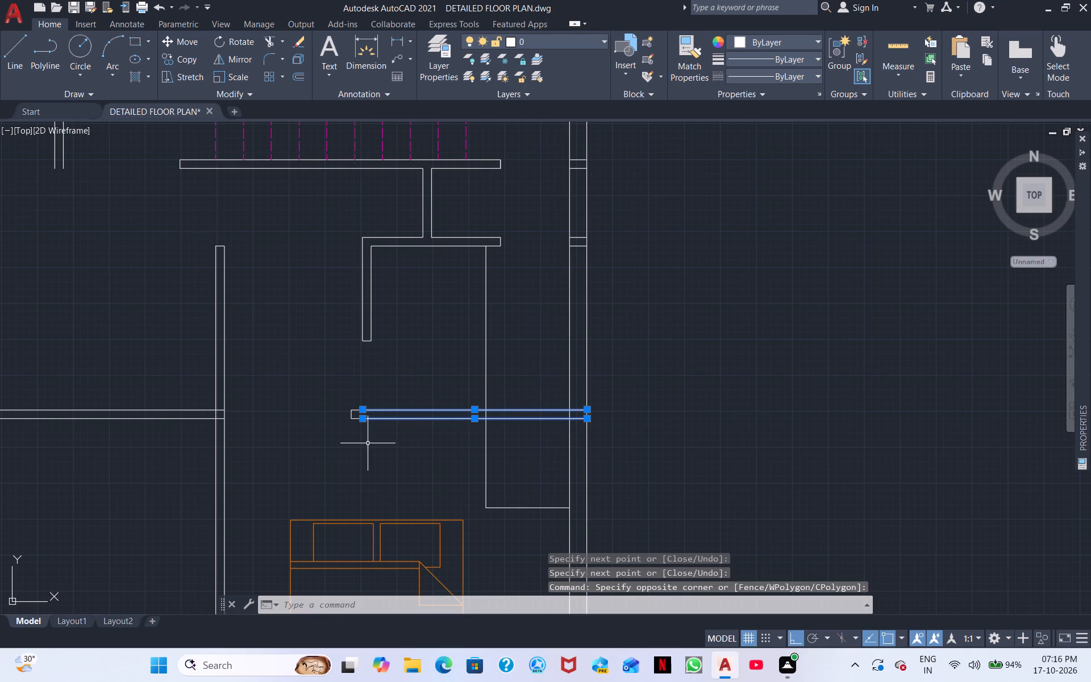
pyautogui.click(367, 444)
pyautogui.click(340, 401)
pyautogui.rightClick(372, 506)
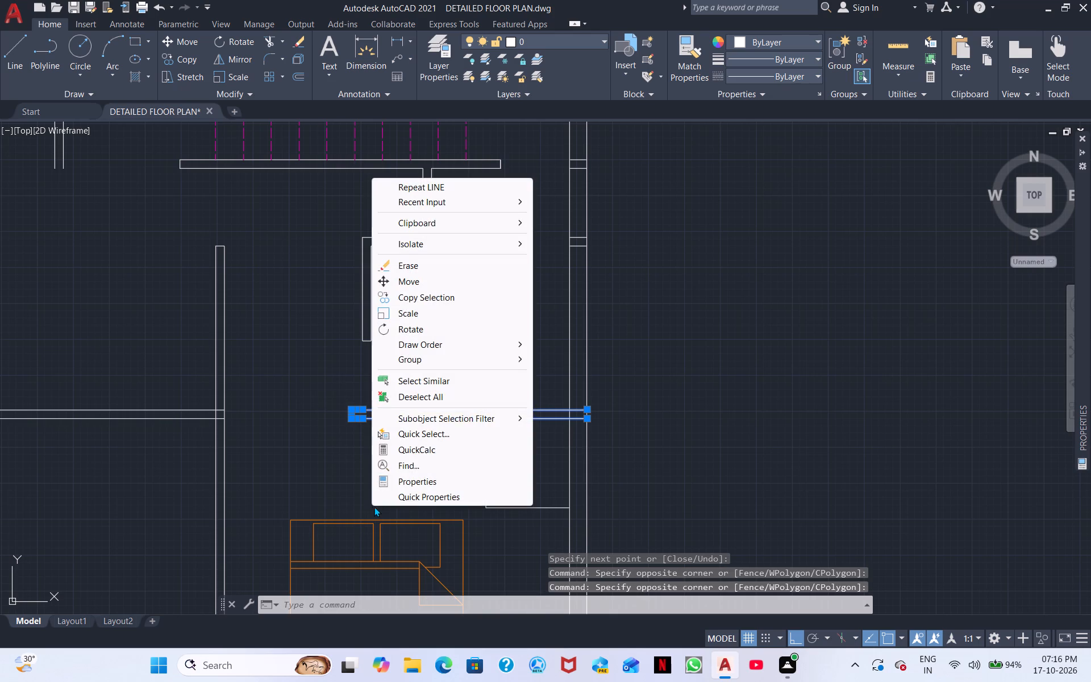
pyautogui.click(444, 281)
pyautogui.scroll(2, 560, 413)
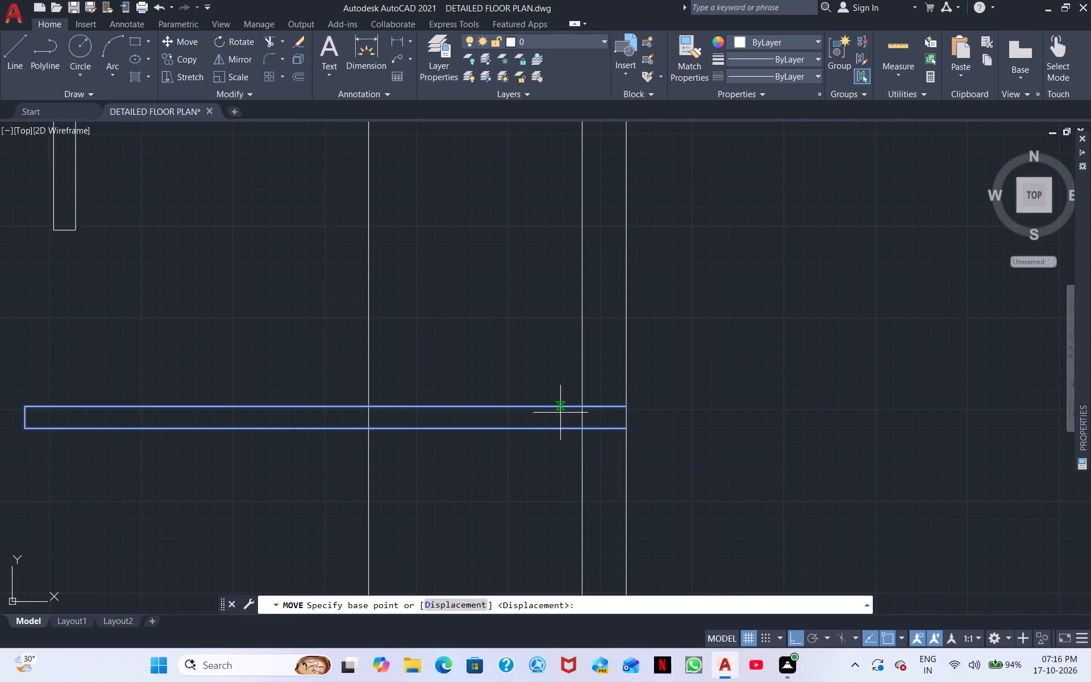
pyautogui.click(624, 408)
pyautogui.moveTo(627, 535); pyautogui.dragTo(587, 357, button='middle')
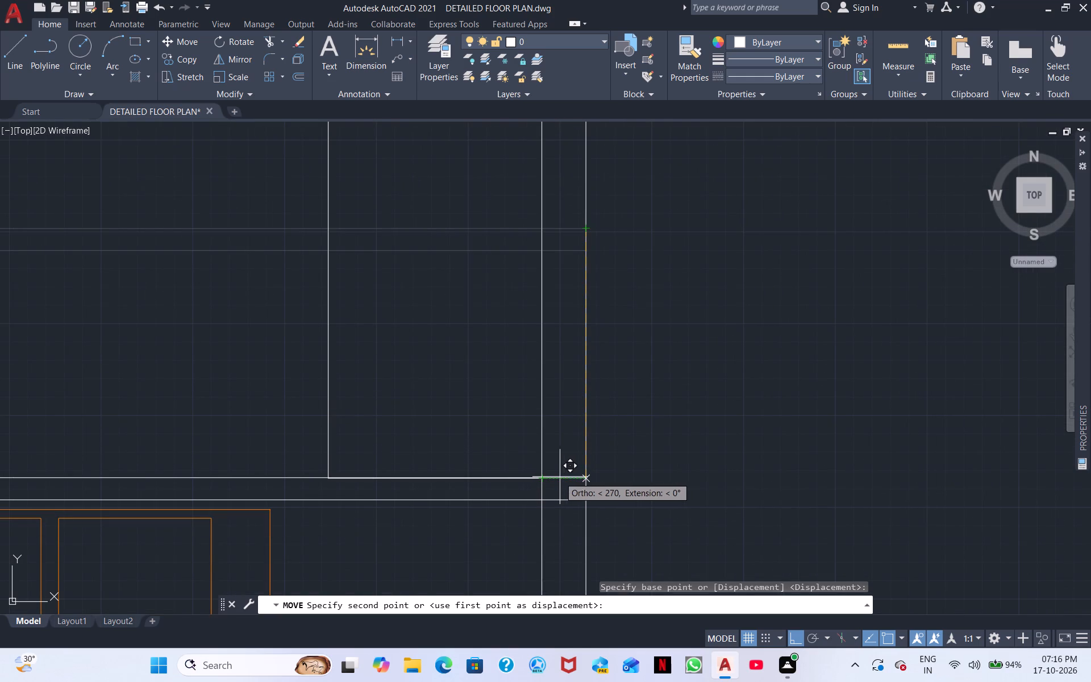
pyautogui.scroll(3, 569, 477)
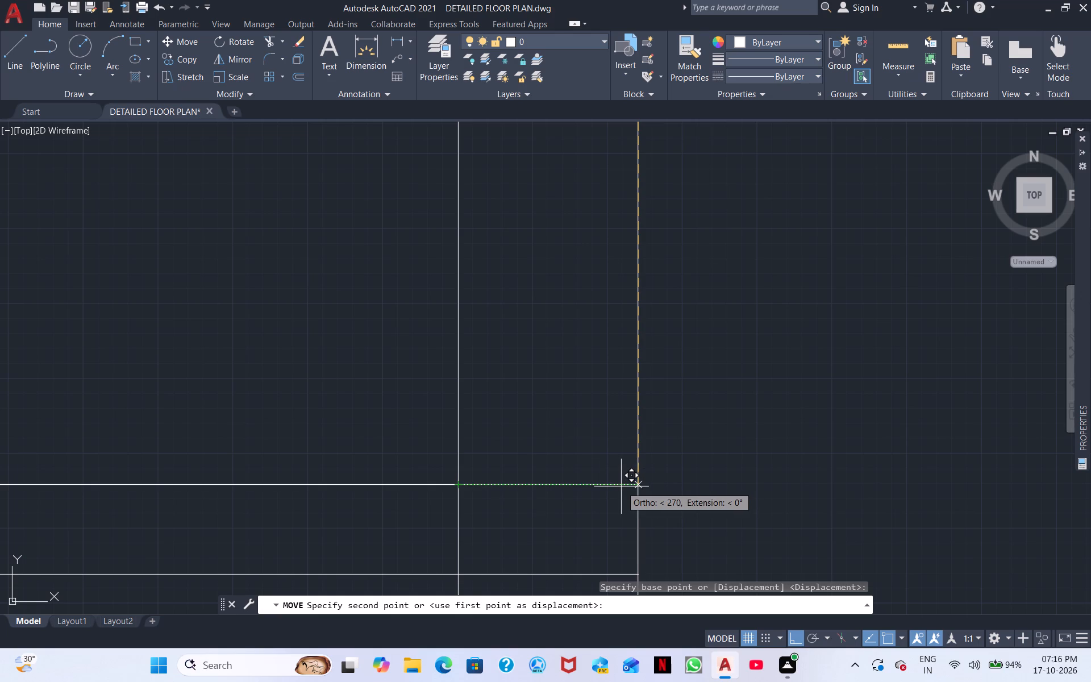
pyautogui.click(638, 485)
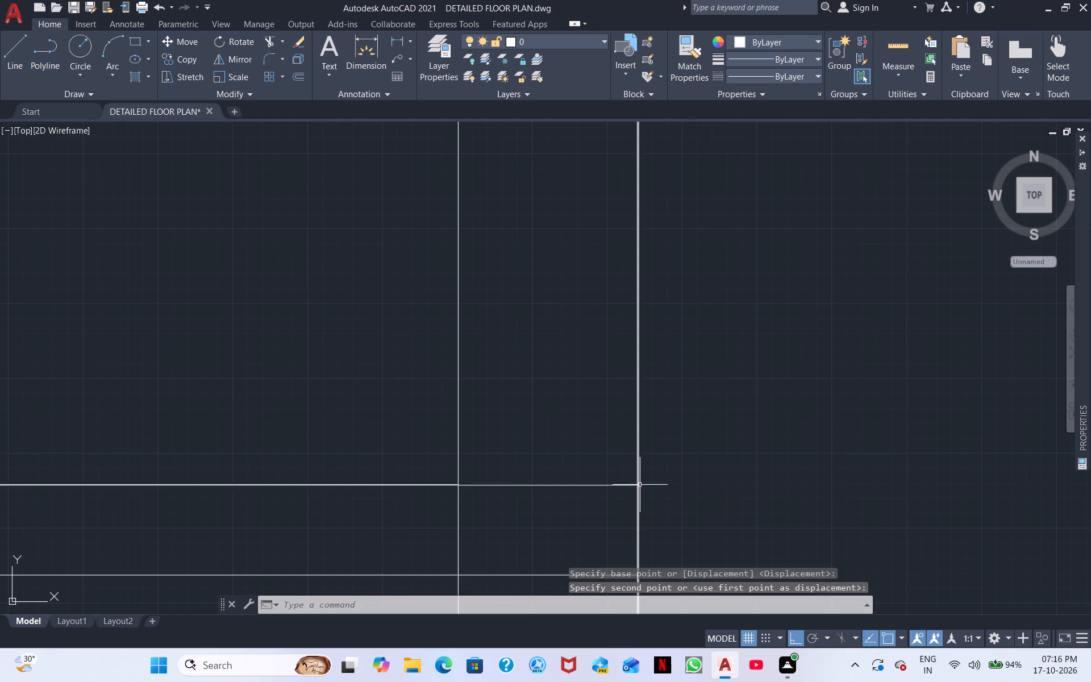
pyautogui.scroll(-3, 640, 485)
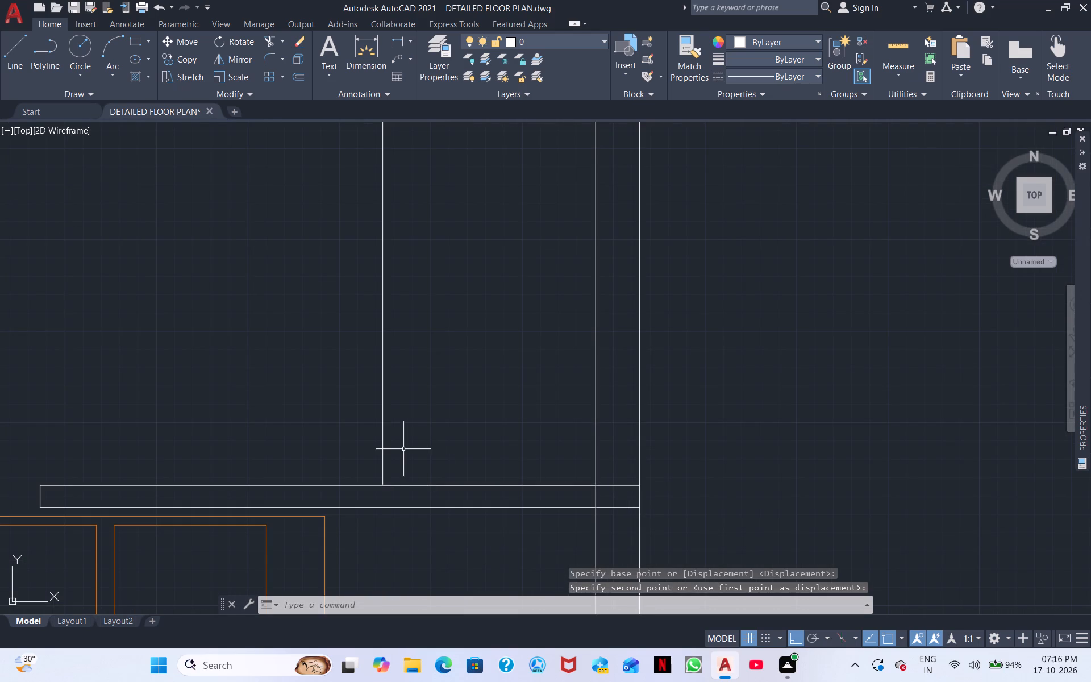
# Erase the vertical guide line and the short horizontal guide segment at its lower corner.
pyautogui.scroll(4, 403, 449)
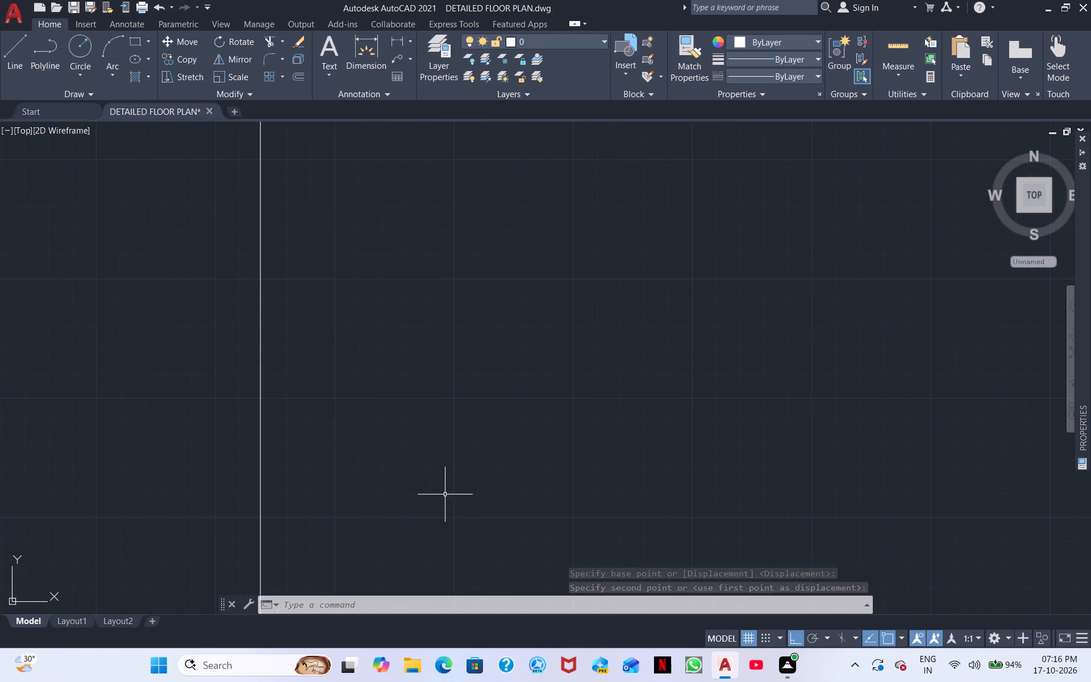
pyautogui.moveTo(444, 490); pyautogui.dragTo(496, 280, button='middle')
pyautogui.scroll(-1, 506, 357)
pyautogui.moveTo(507, 357); pyautogui.dragTo(523, 275, button='middle')
pyautogui.scroll(3, 493, 330)
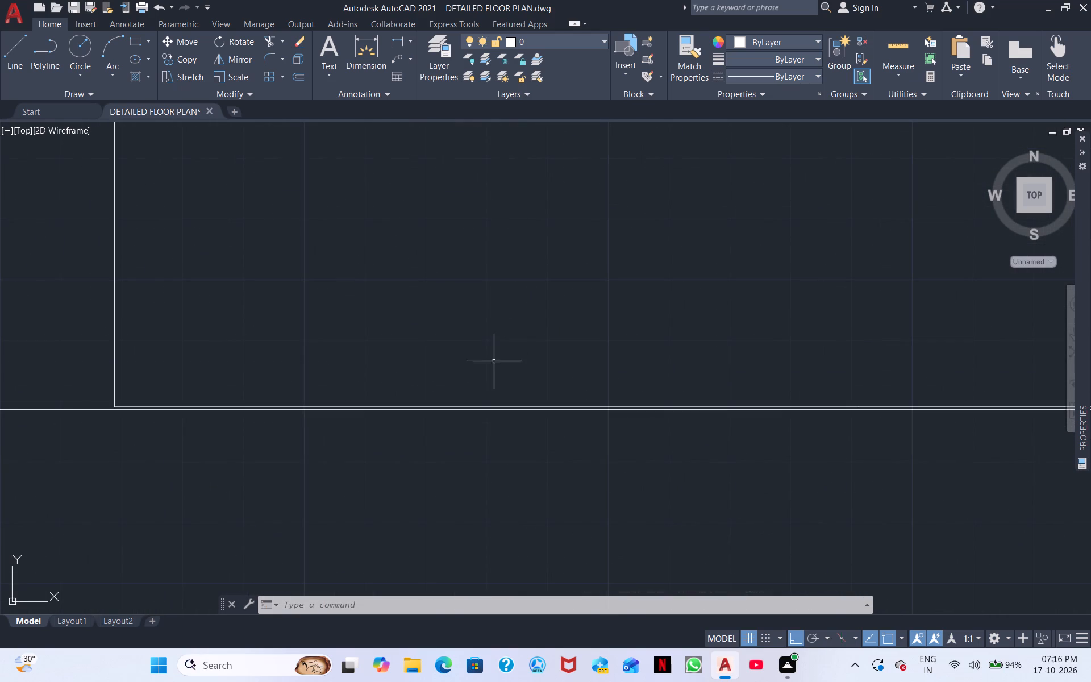
pyautogui.moveTo(477, 387); pyautogui.dragTo(758, 307, button='middle')
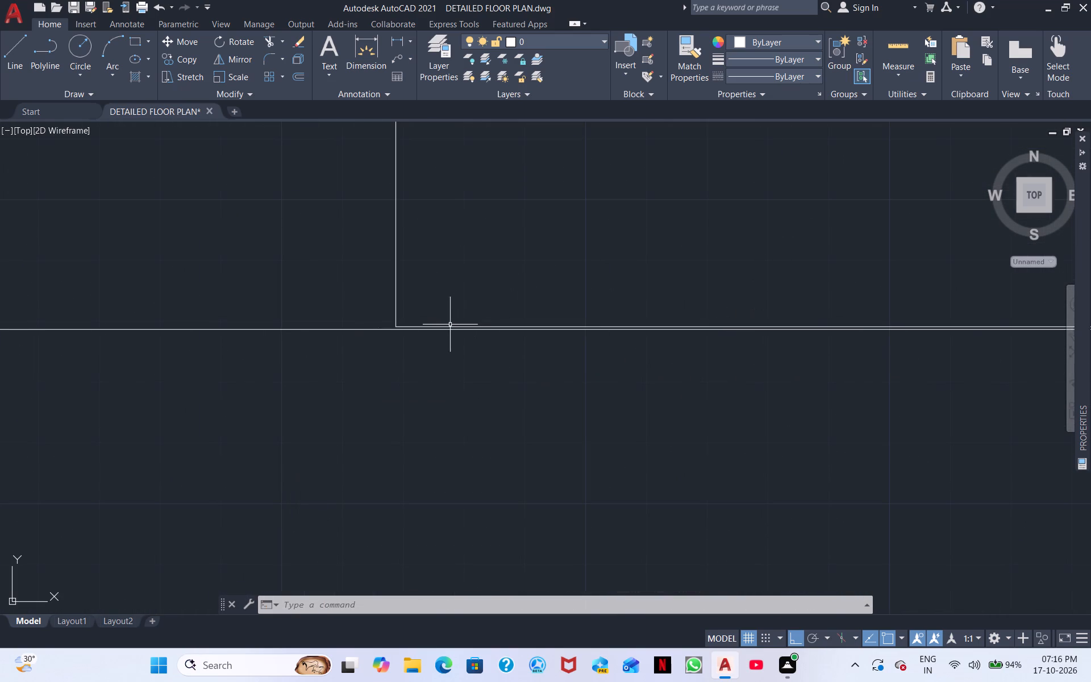
pyautogui.click(450, 325)
pyautogui.click(452, 296)
pyautogui.click(384, 230)
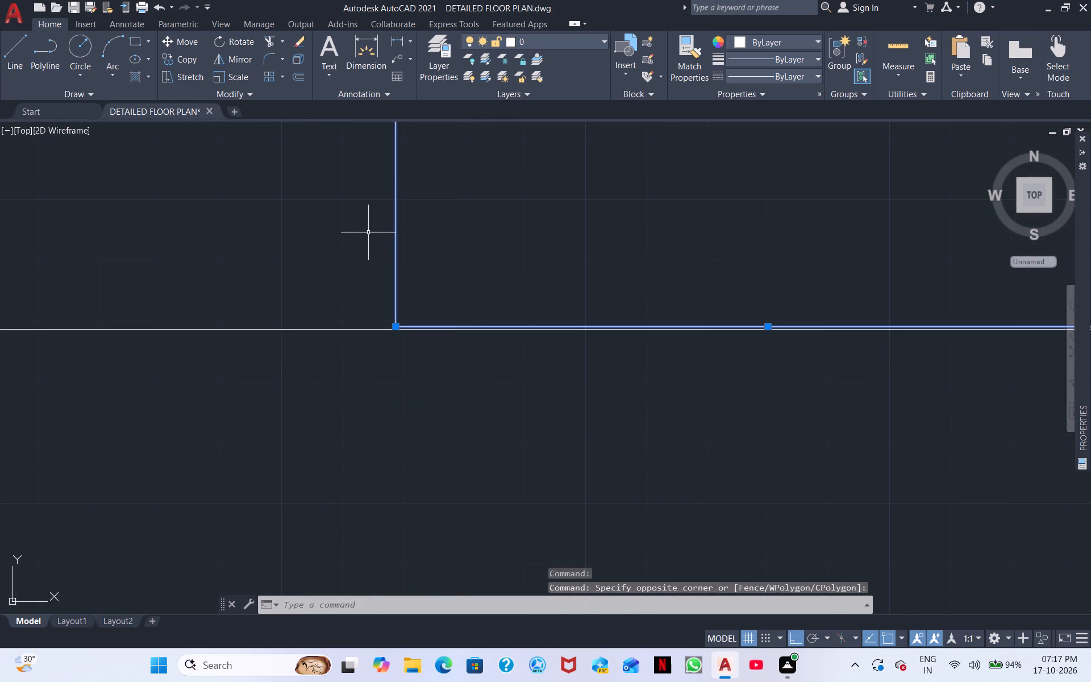
pyautogui.rightClick(368, 232)
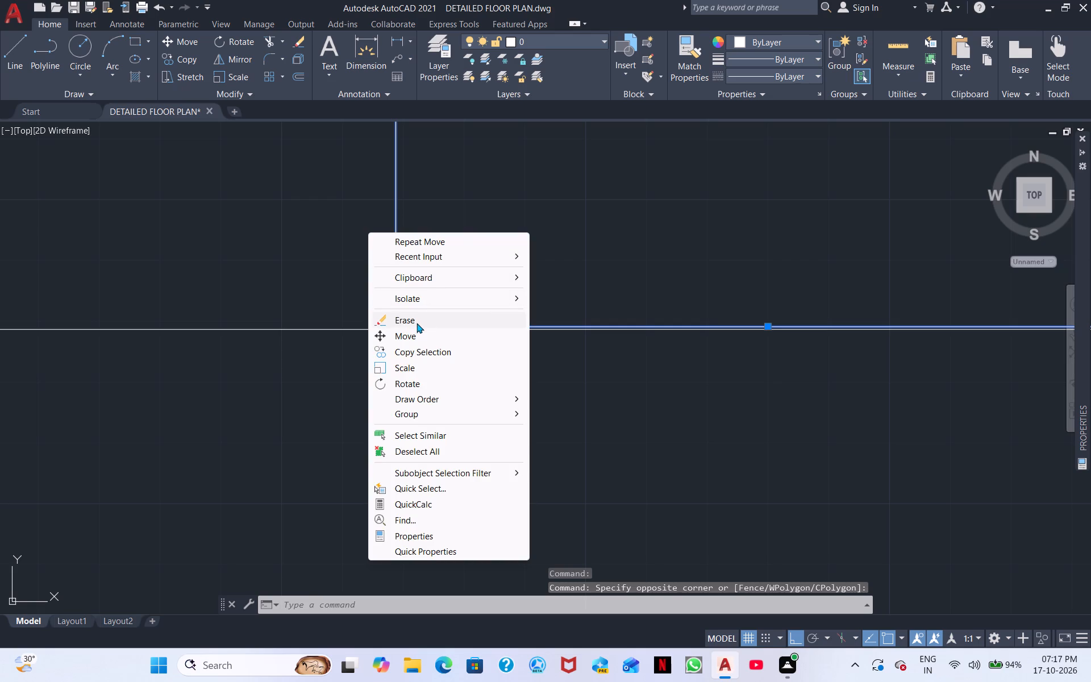
pyautogui.click(417, 322)
# Erase the remaining horizontal guide segment lying along the moved wall's upper face.
pyautogui.scroll(-1, 420, 317)
pyautogui.scroll(-2, 541, 259)
pyautogui.moveTo(570, 273); pyautogui.dragTo(570, 282, button='middle')
pyautogui.scroll(-2, 570, 273)
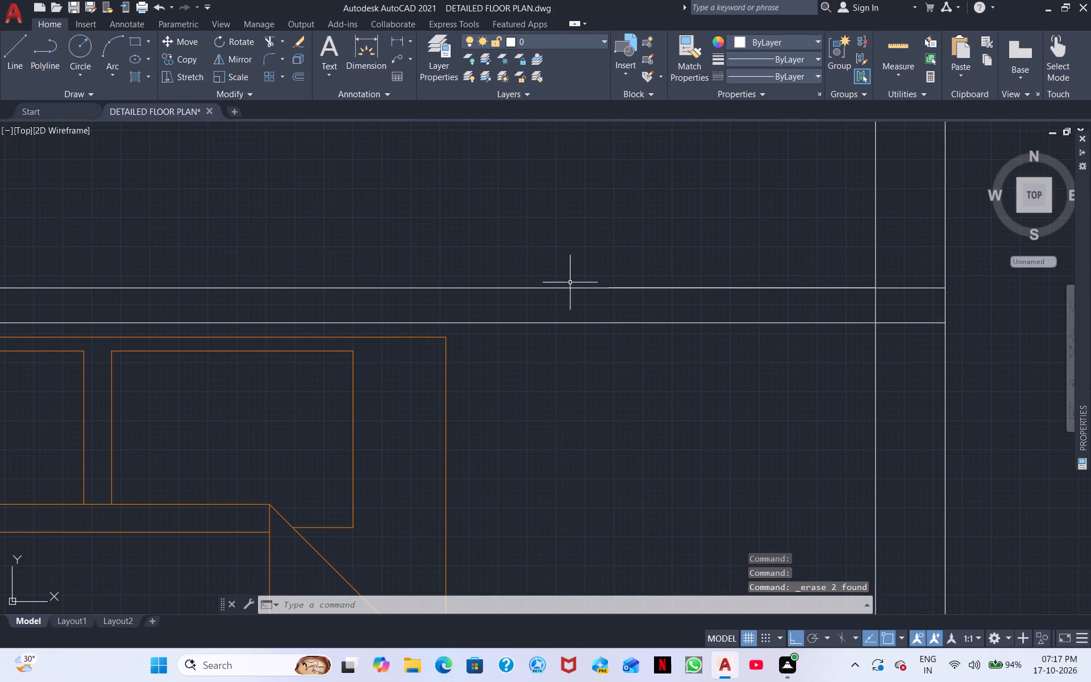
pyautogui.click(657, 285)
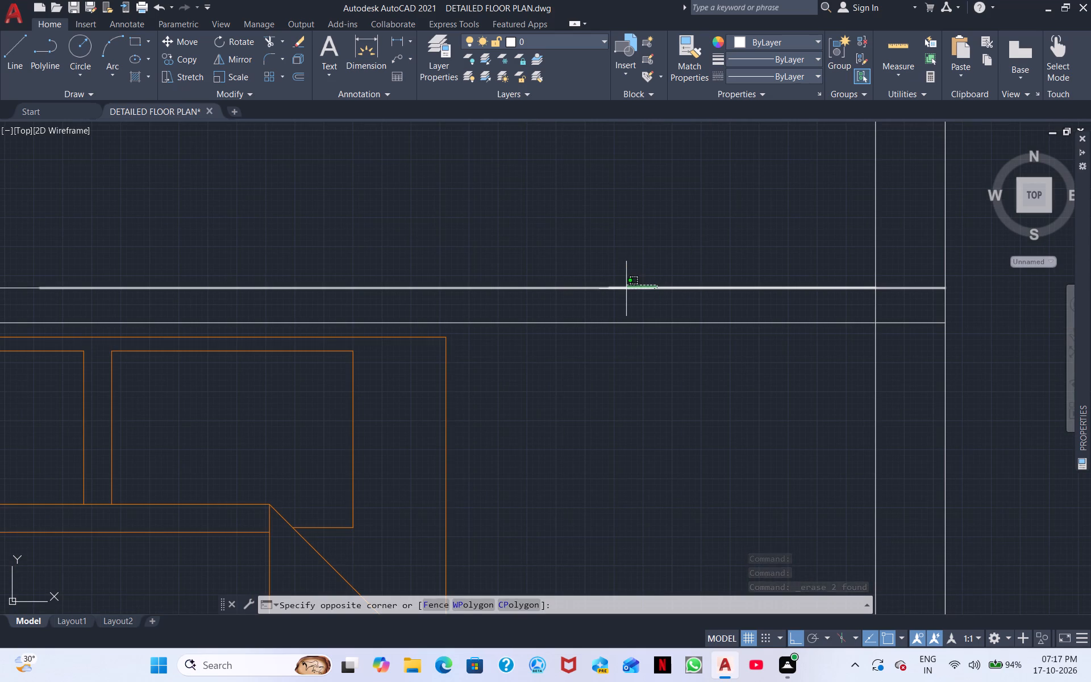
pyautogui.scroll(3, 651, 280)
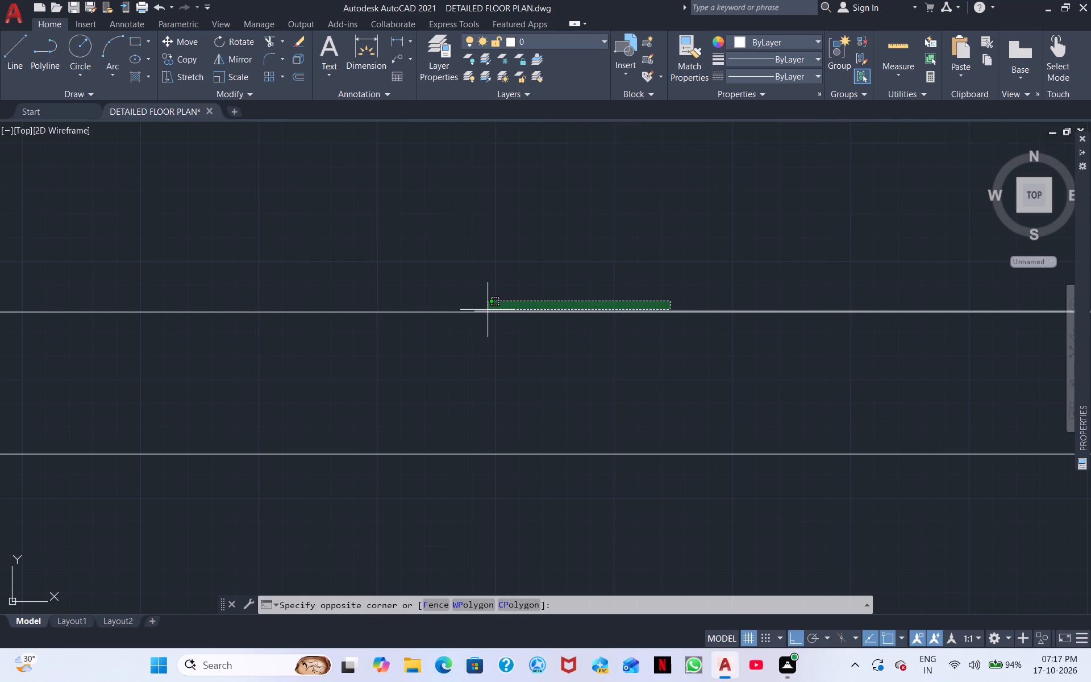
pyautogui.click(488, 310)
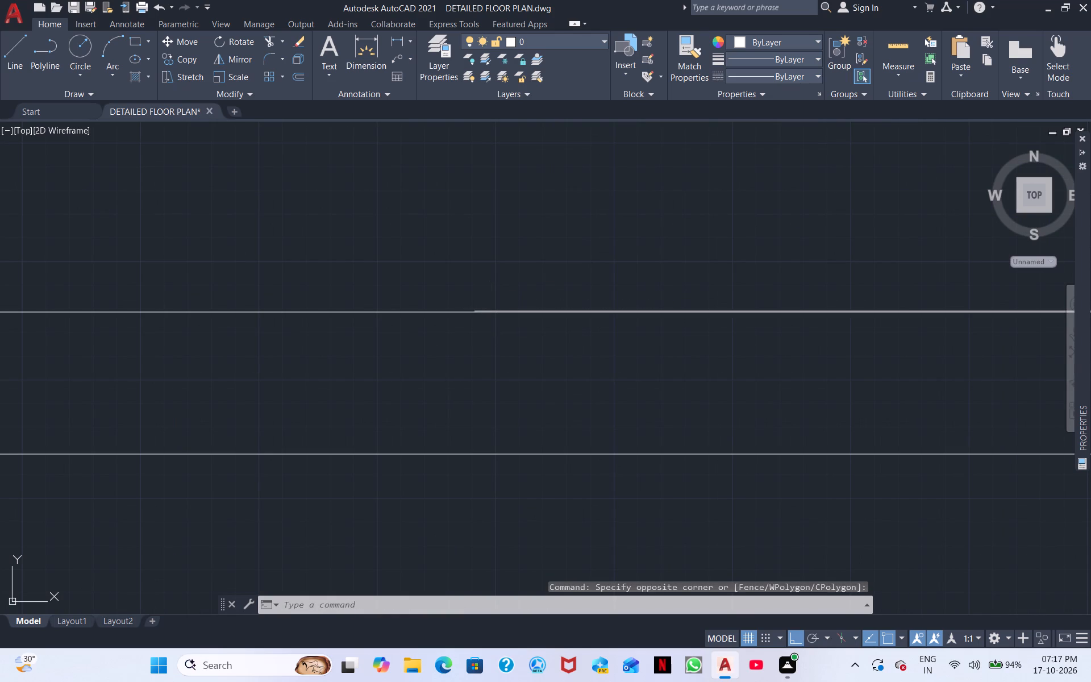
pyautogui.click(490, 311)
pyautogui.rightClick(552, 310)
pyautogui.click(590, 386)
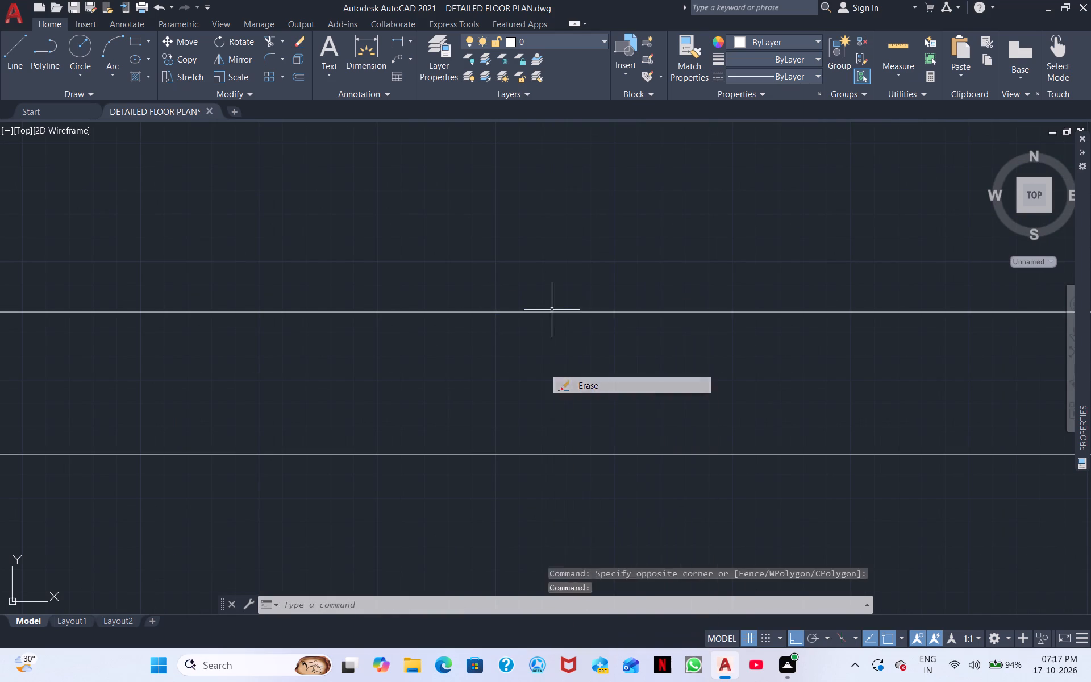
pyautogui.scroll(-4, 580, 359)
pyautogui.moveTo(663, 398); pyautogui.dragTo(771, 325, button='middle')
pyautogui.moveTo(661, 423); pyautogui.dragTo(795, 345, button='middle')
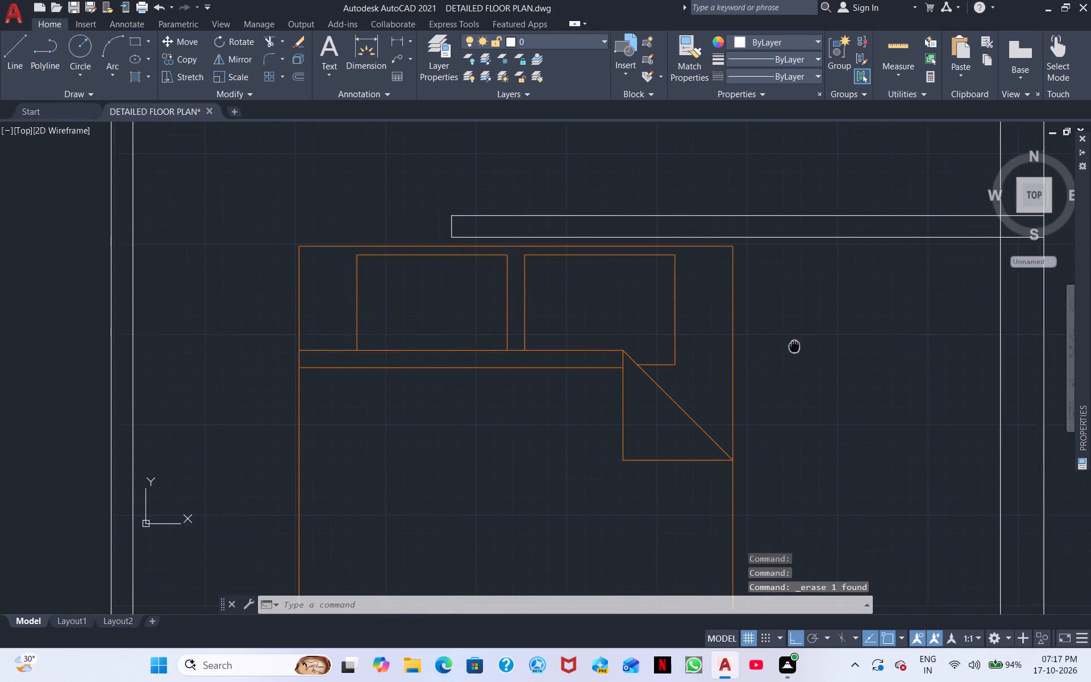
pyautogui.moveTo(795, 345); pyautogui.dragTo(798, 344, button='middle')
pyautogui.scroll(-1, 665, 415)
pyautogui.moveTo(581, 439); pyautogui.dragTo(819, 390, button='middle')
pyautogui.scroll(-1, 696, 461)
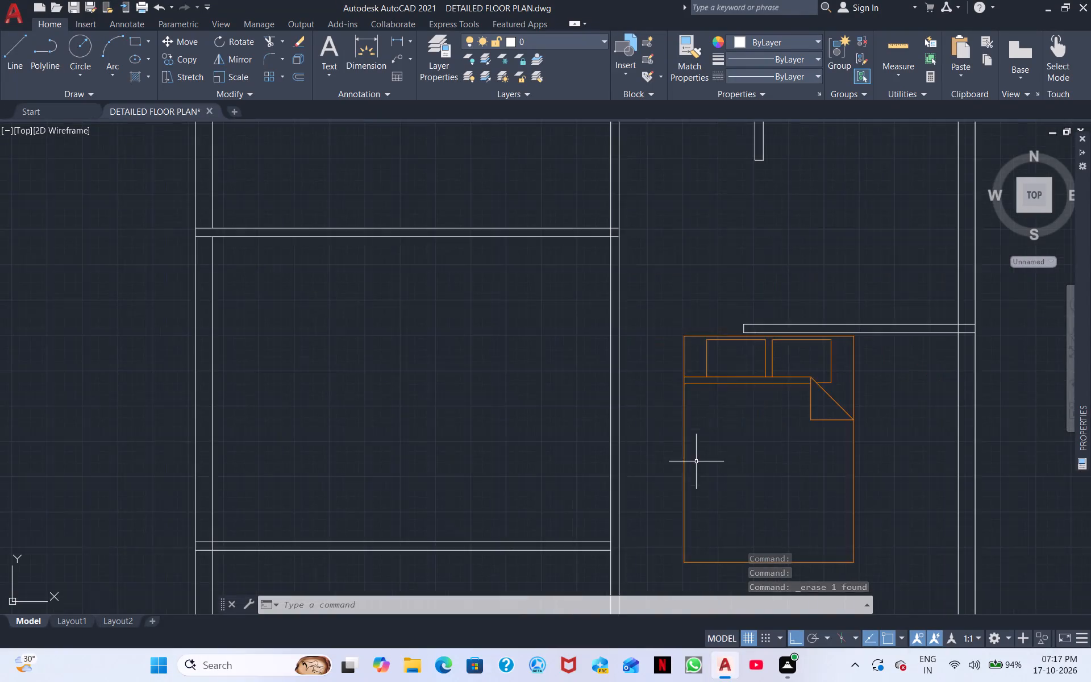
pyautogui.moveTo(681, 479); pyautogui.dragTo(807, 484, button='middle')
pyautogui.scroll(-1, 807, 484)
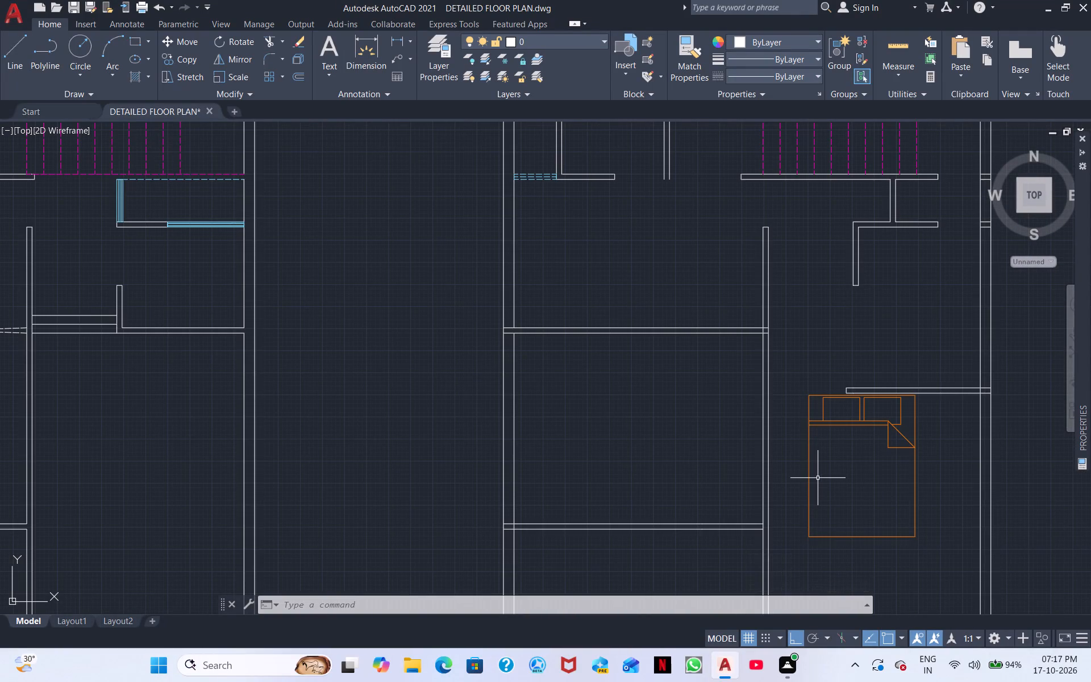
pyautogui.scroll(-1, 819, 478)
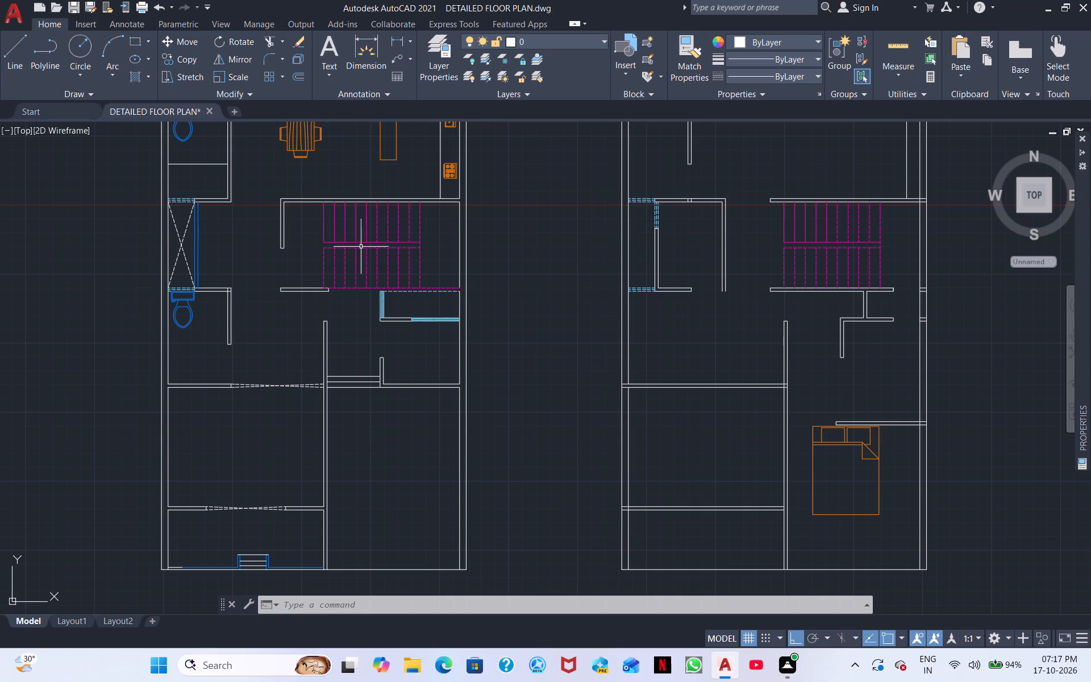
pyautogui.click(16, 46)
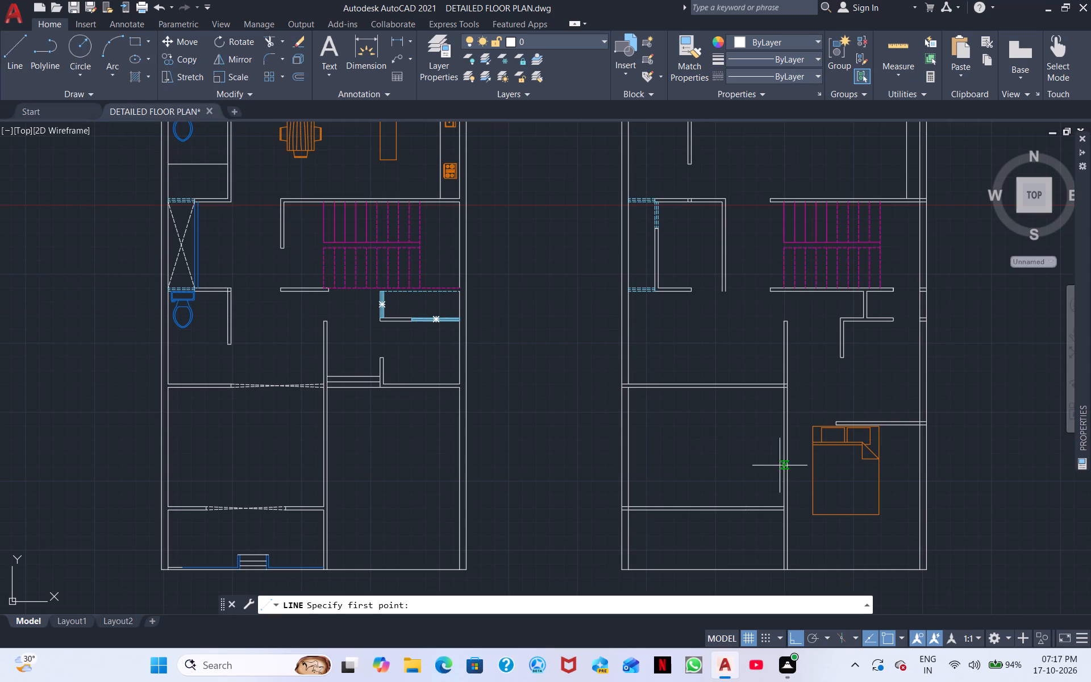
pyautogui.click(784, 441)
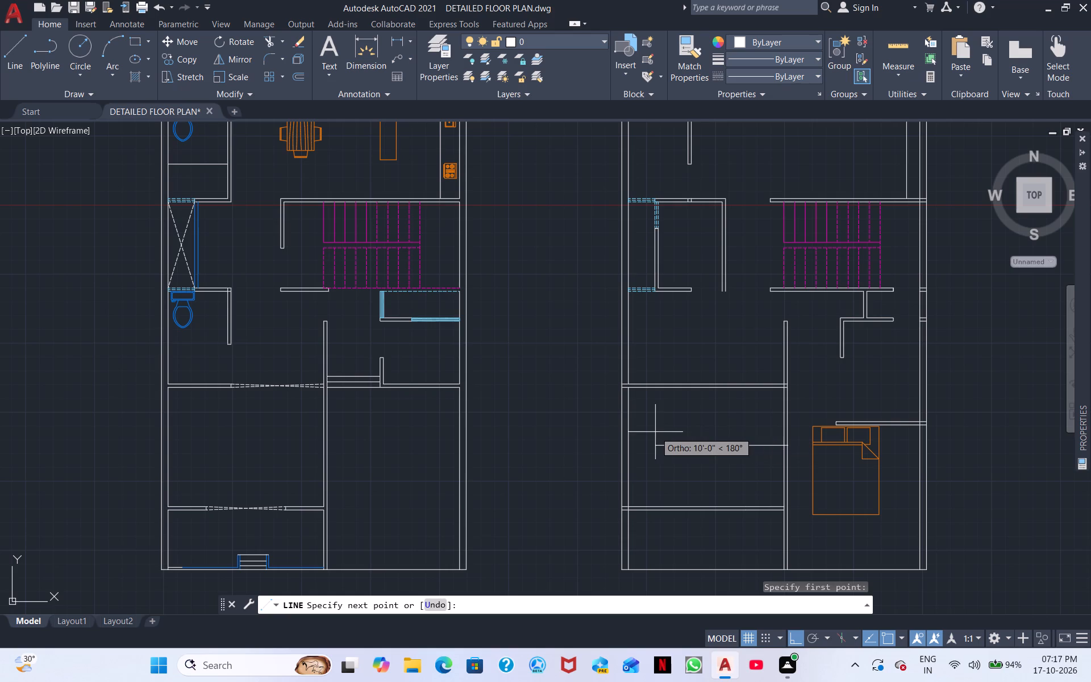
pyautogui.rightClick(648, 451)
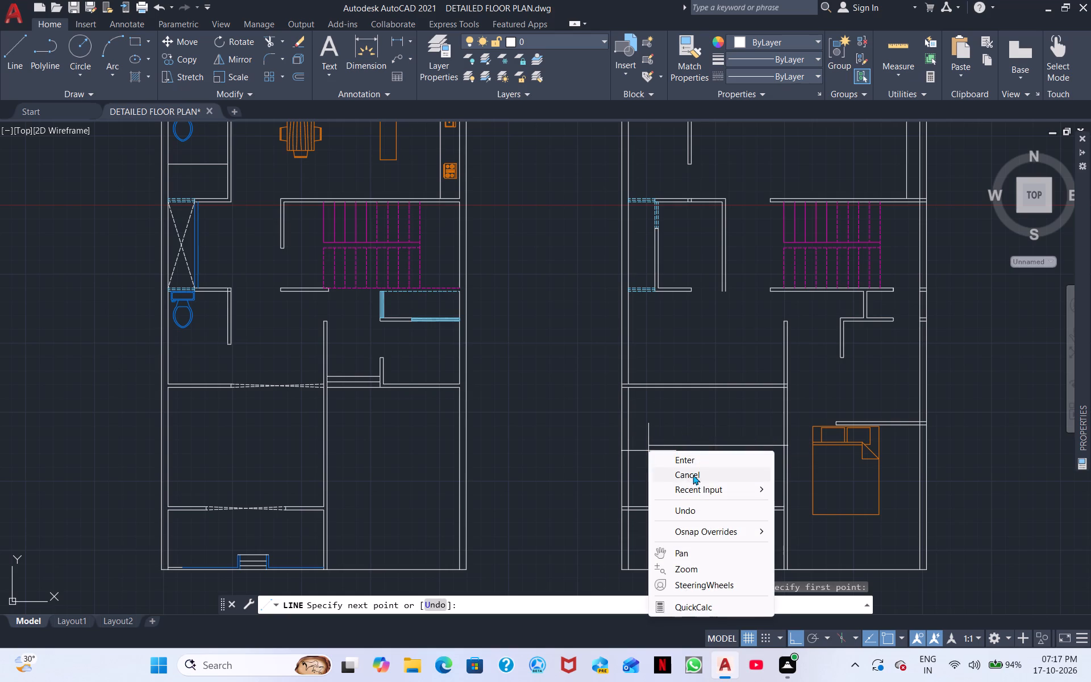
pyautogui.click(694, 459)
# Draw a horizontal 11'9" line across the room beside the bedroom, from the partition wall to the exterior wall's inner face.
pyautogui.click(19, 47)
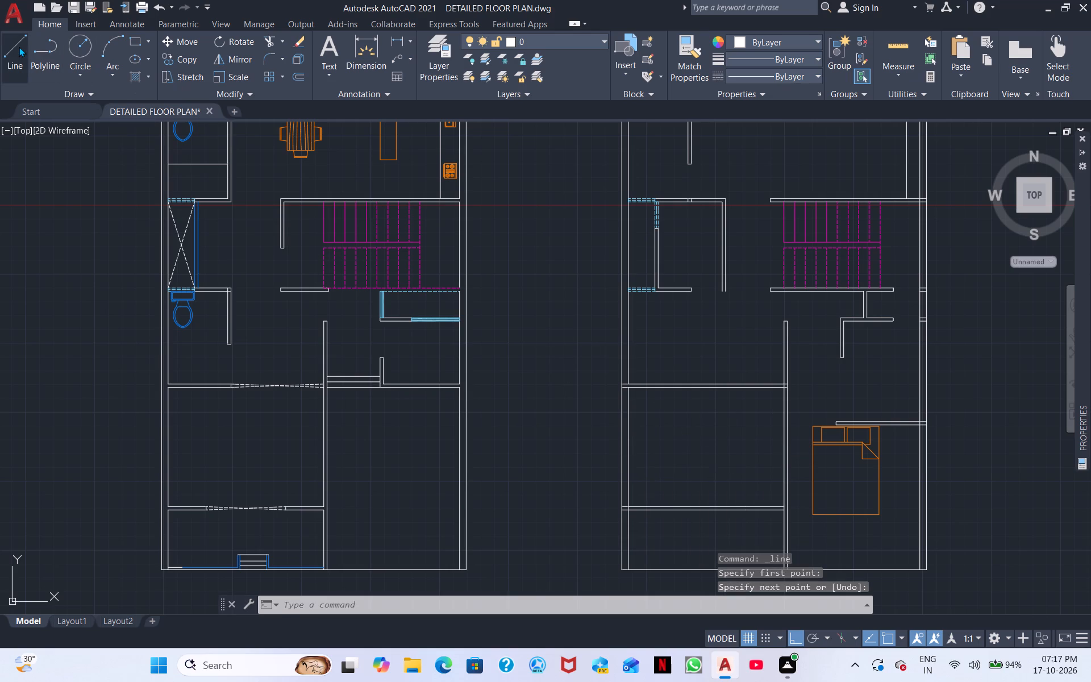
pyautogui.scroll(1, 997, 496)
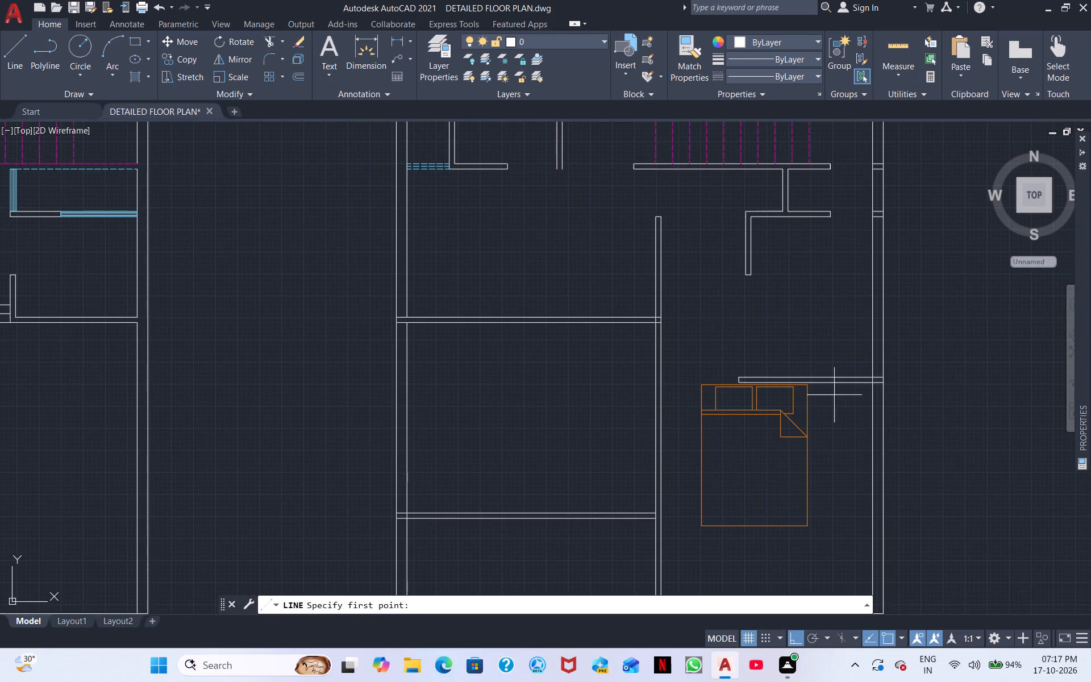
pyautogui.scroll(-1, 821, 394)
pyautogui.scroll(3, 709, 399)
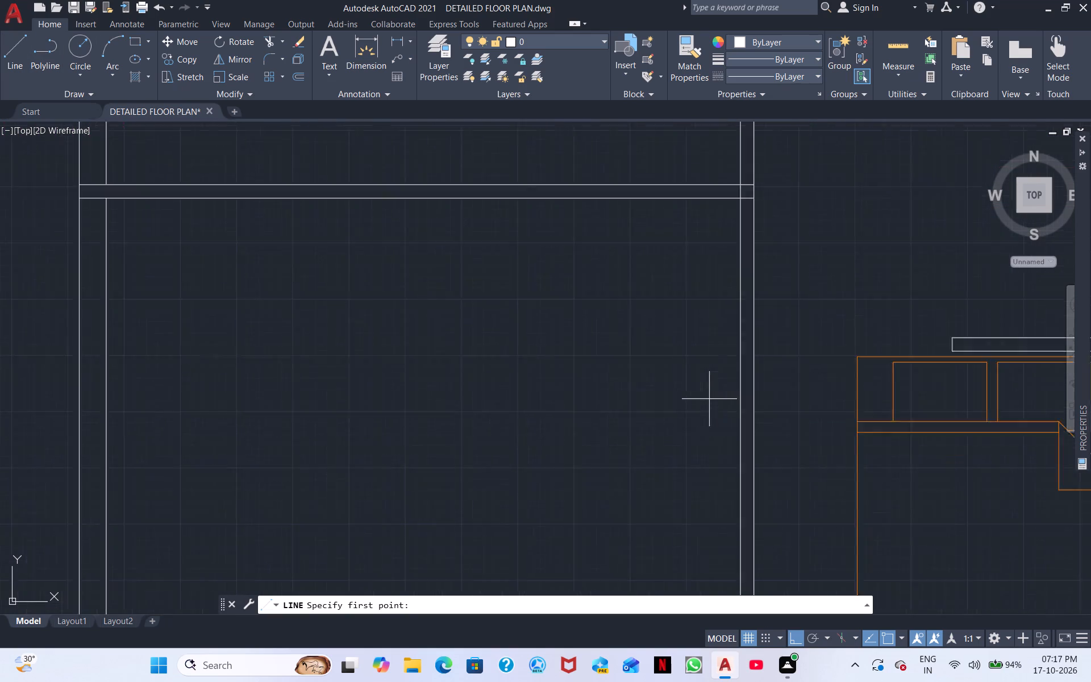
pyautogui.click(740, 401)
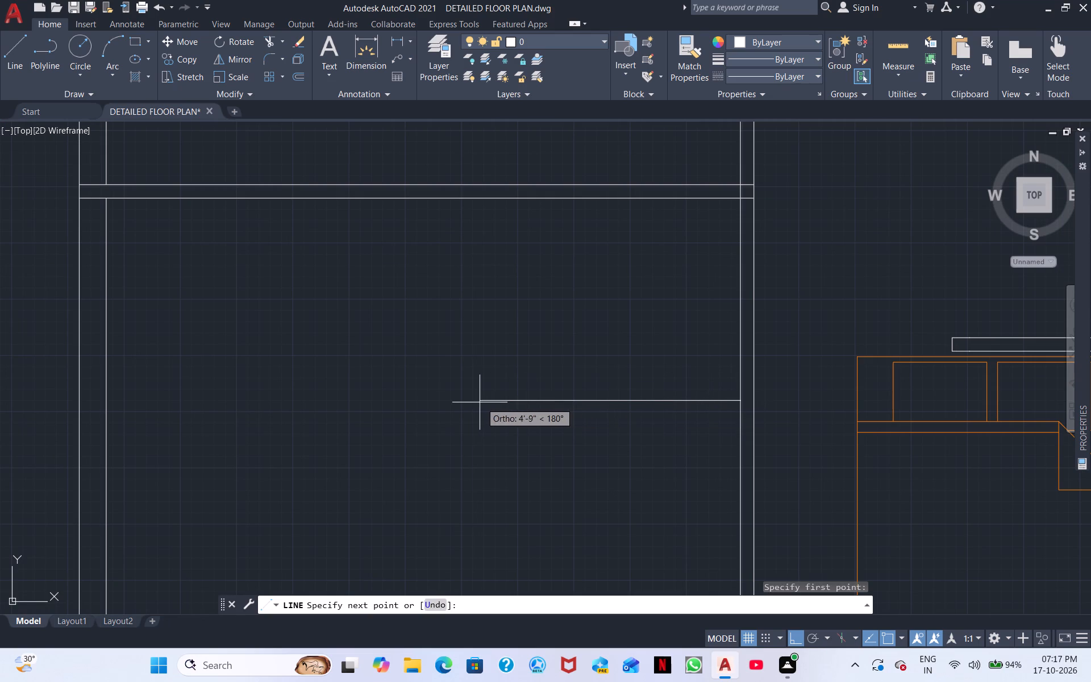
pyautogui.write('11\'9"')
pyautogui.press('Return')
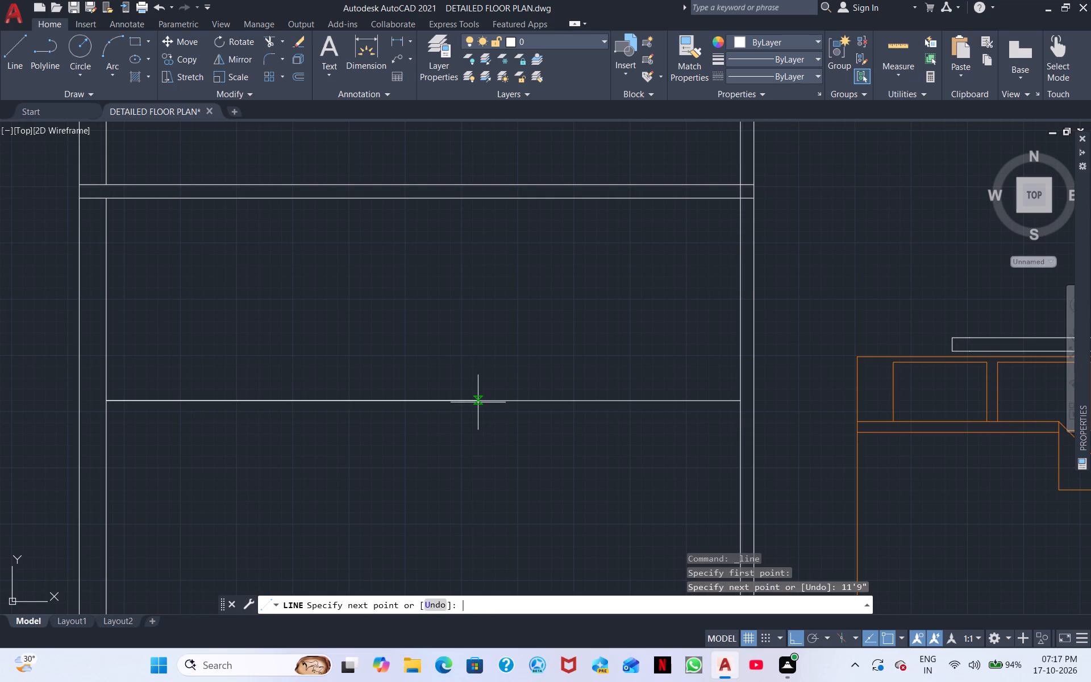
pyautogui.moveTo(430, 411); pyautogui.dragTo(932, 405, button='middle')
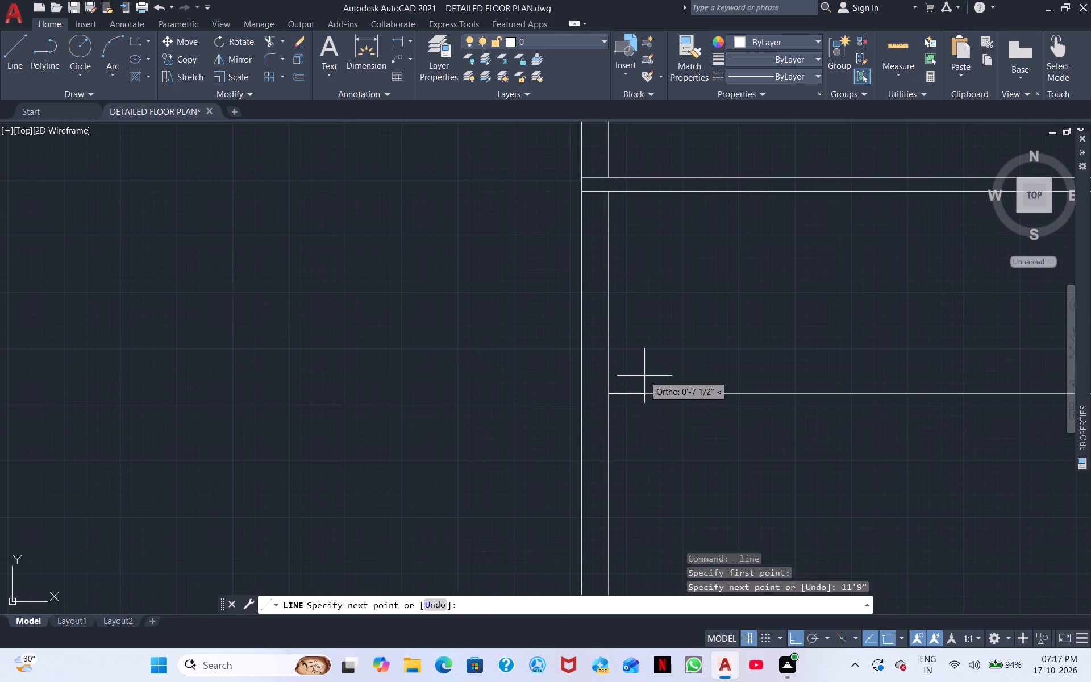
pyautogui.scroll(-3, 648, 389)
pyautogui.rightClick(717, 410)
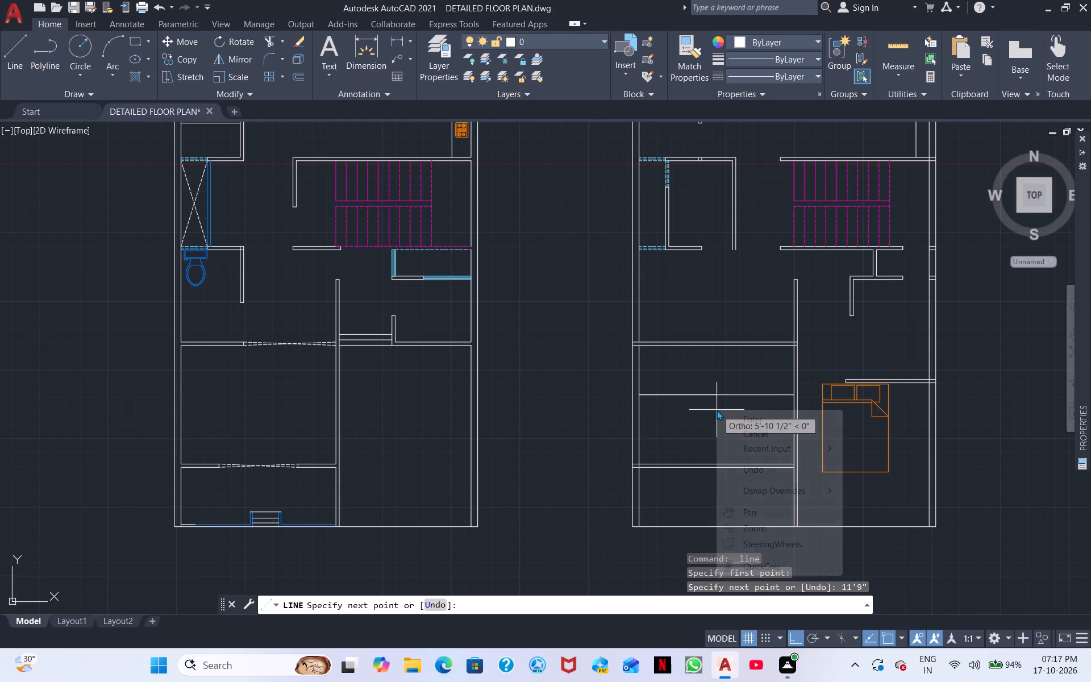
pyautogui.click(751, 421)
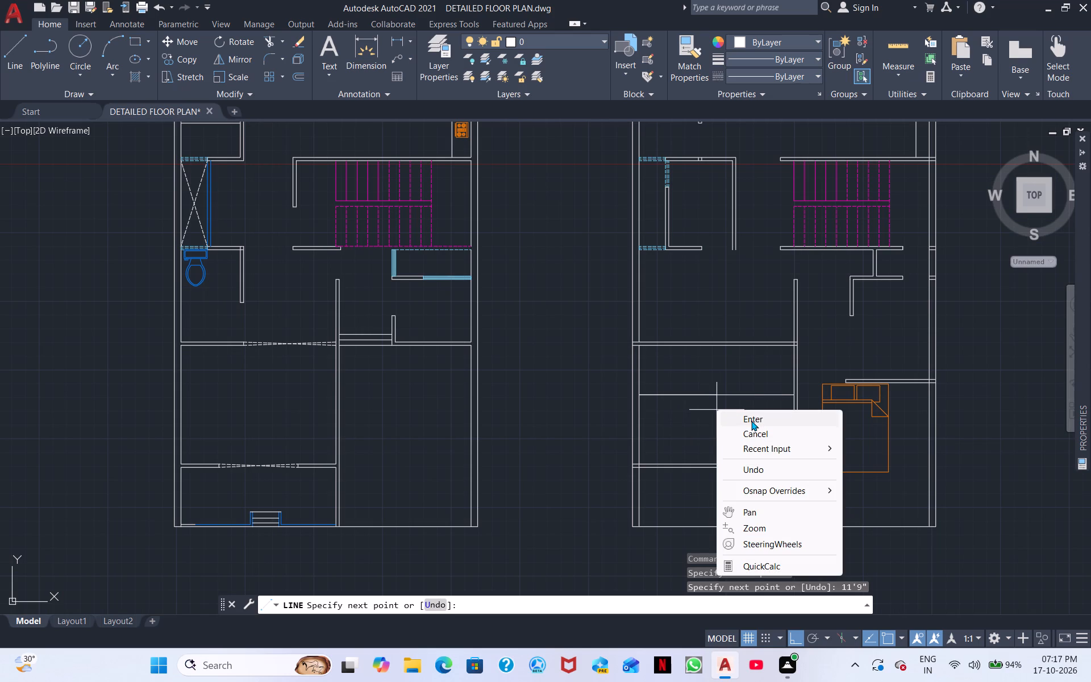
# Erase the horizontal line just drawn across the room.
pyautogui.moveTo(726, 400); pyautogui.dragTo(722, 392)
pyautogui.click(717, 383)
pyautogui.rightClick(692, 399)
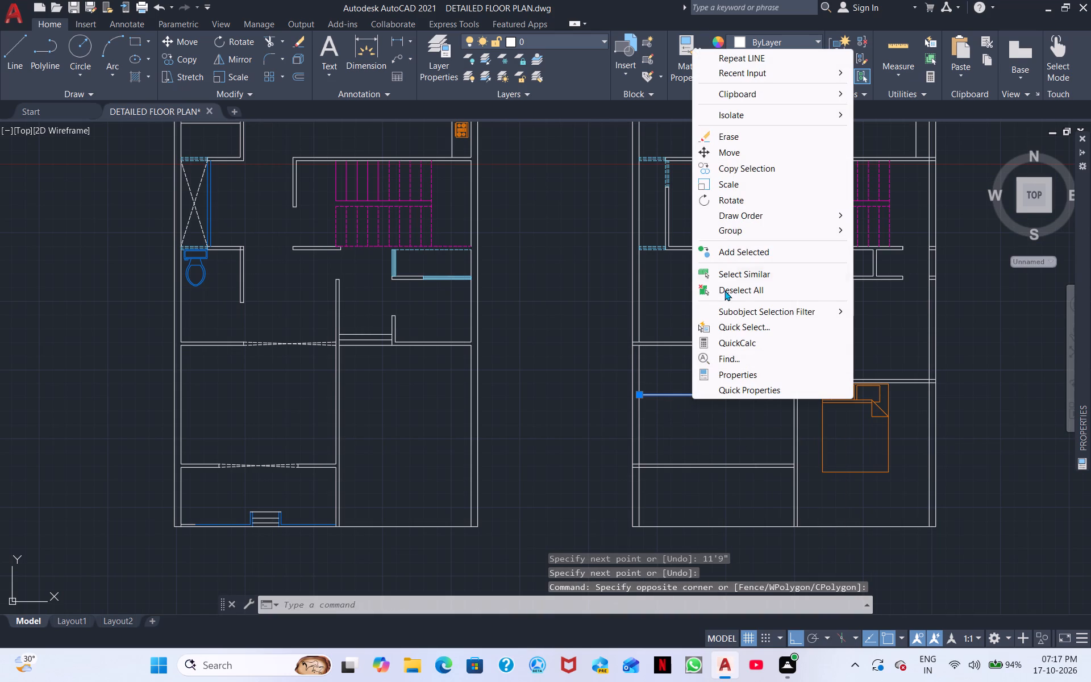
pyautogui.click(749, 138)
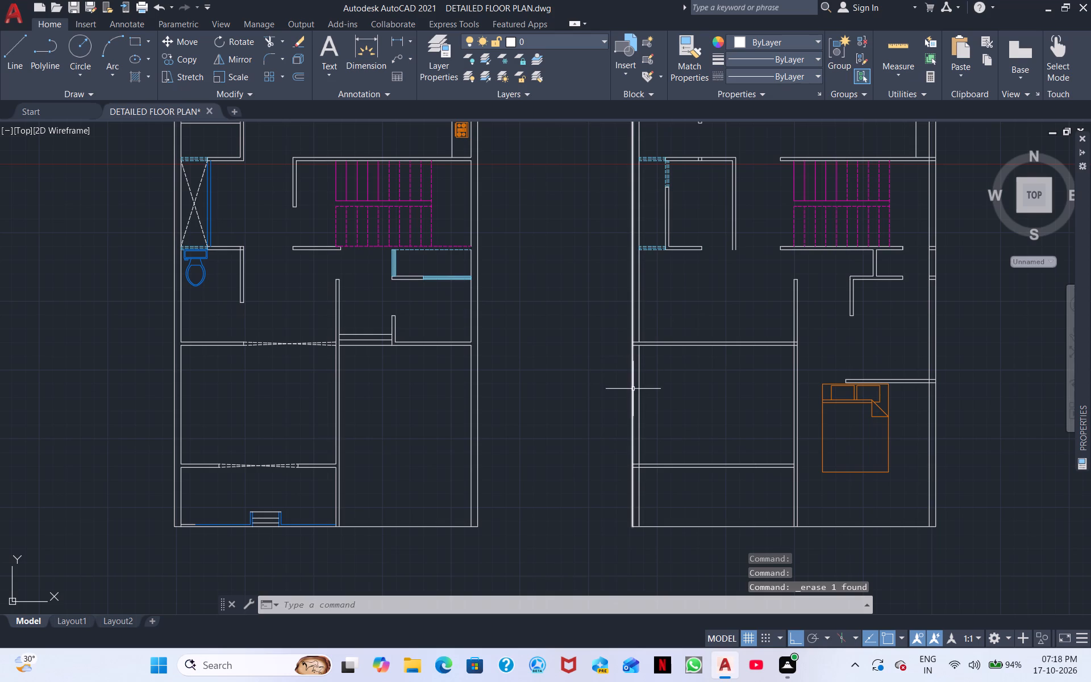
# Draw a 3' guide line from the exterior wall's inner face below the room's upper wall, continuing up across both wall faces.
pyautogui.click(11, 52)
pyautogui.scroll(2, 641, 383)
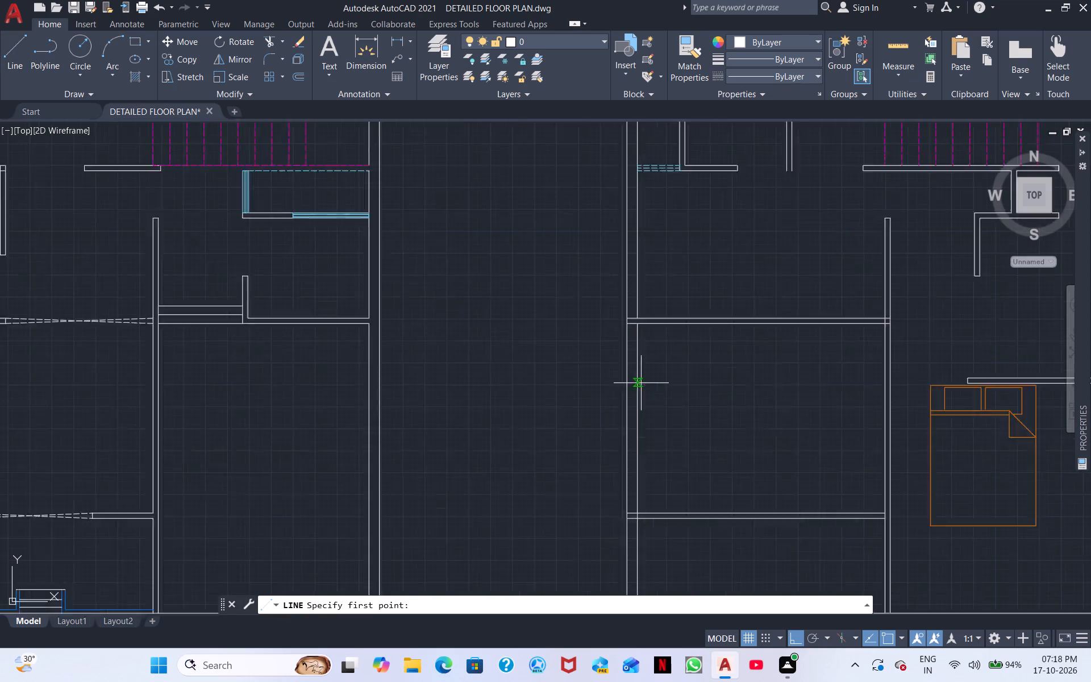
pyautogui.scroll(2, 641, 383)
pyautogui.click(623, 234)
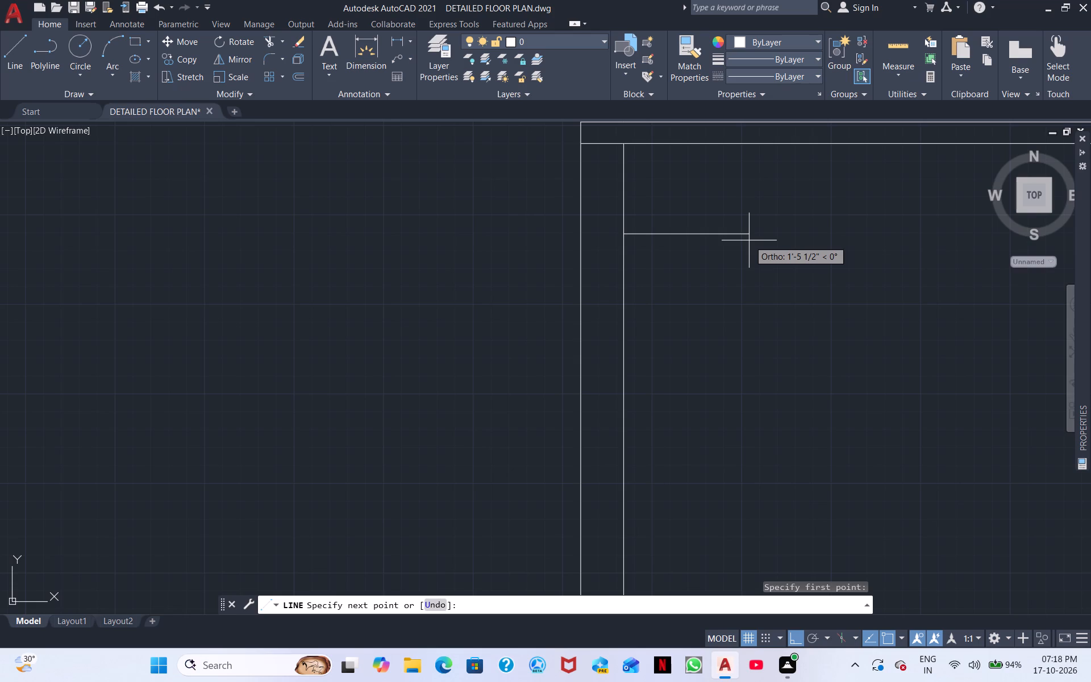
pyautogui.write("3'")
pyautogui.press('Return')
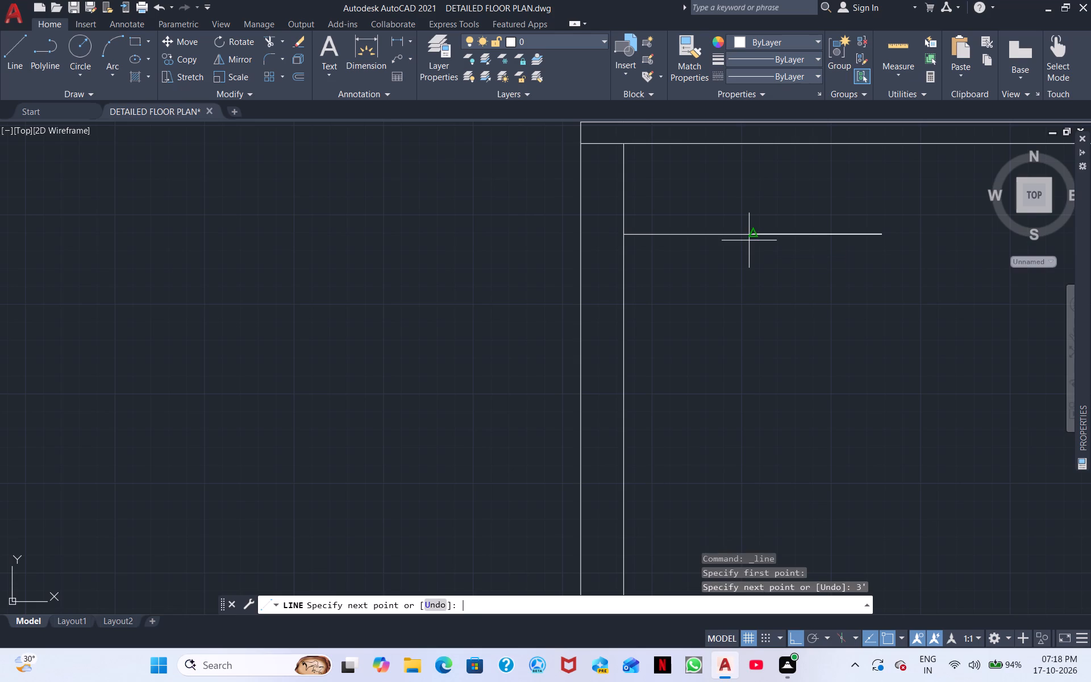
pyautogui.moveTo(915, 181); pyautogui.dragTo(810, 335, button='middle')
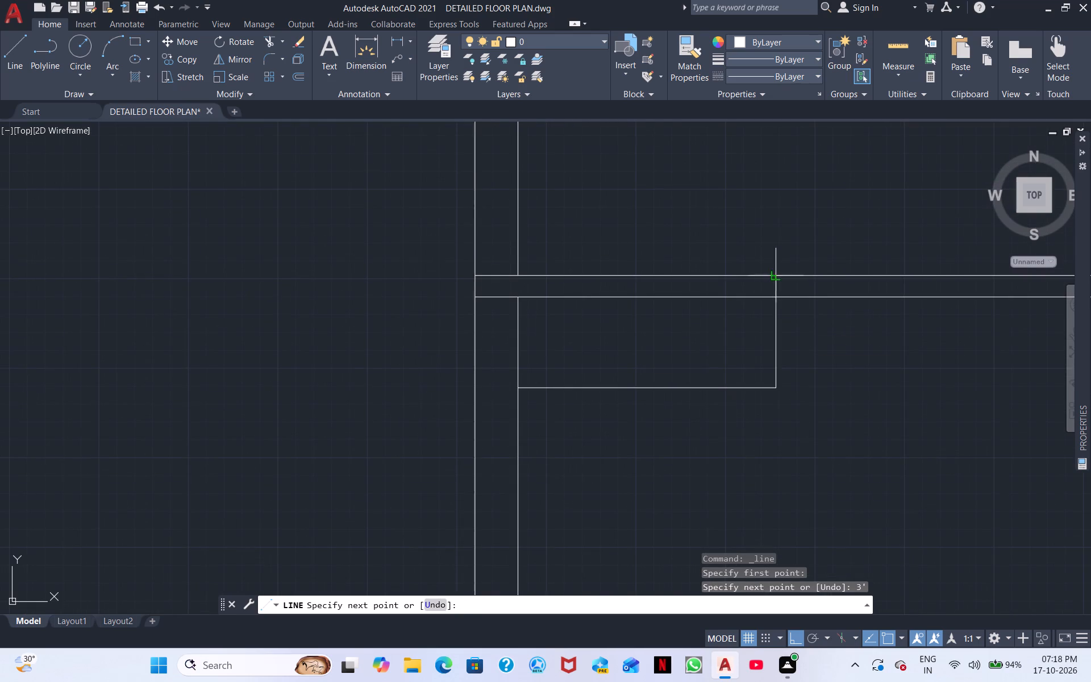
pyautogui.click(778, 300)
pyautogui.click(775, 273)
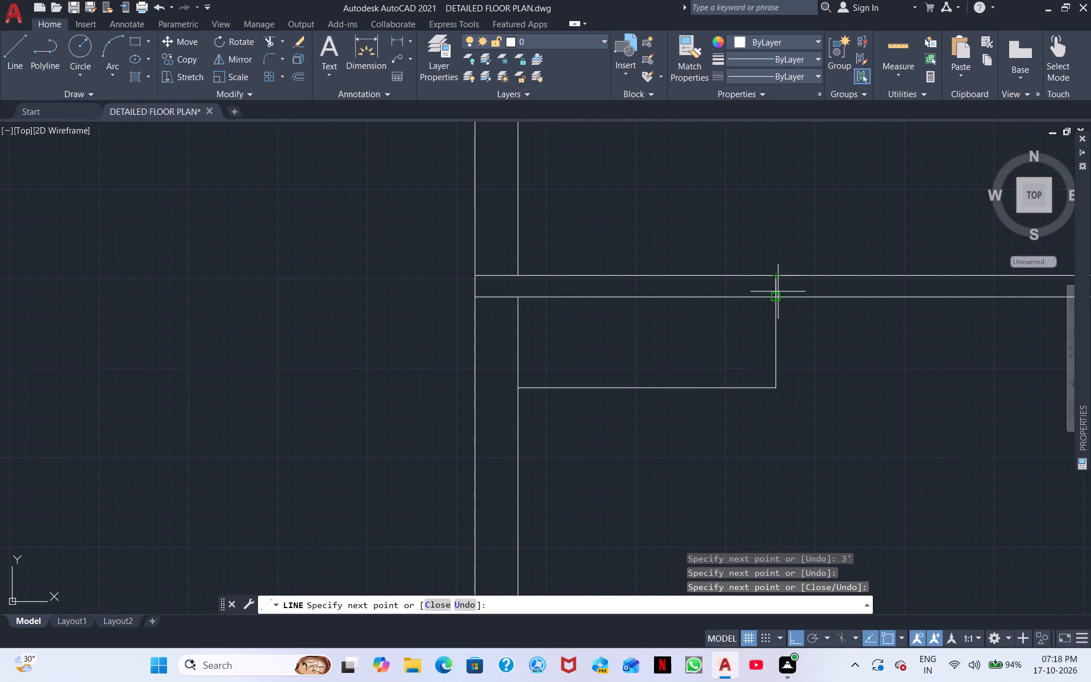
pyautogui.rightClick(821, 386)
pyautogui.click(859, 390)
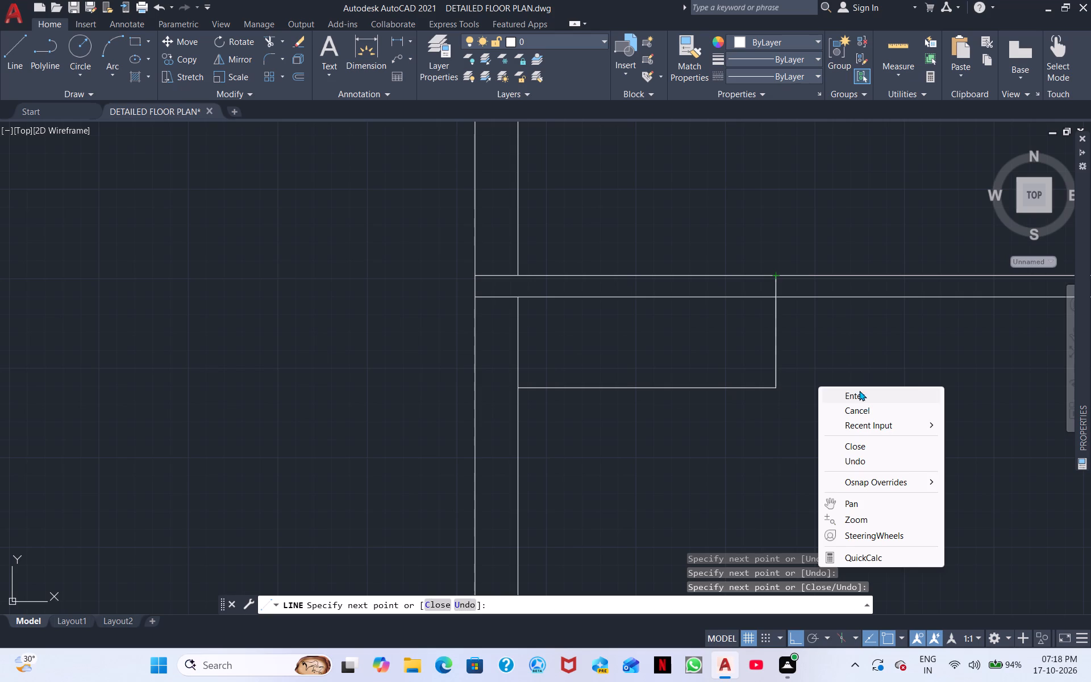
# Draw a 3' guide line from the exterior wall's inner face above the room's lower wall, continuing down across both wall faces.
pyautogui.scroll(-3, 844, 390)
pyautogui.moveTo(857, 418); pyautogui.dragTo(757, 244, button='middle')
pyautogui.moveTo(784, 308); pyautogui.dragTo(760, 276, button='middle')
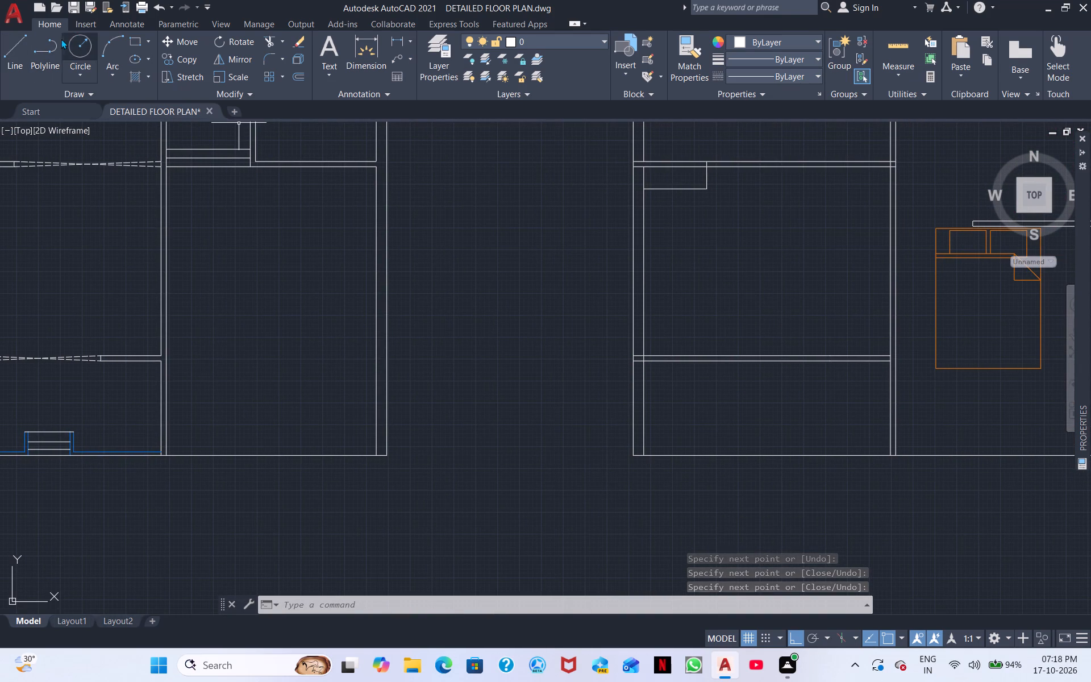
pyautogui.click(24, 45)
pyautogui.scroll(2, 601, 351)
pyautogui.click(707, 332)
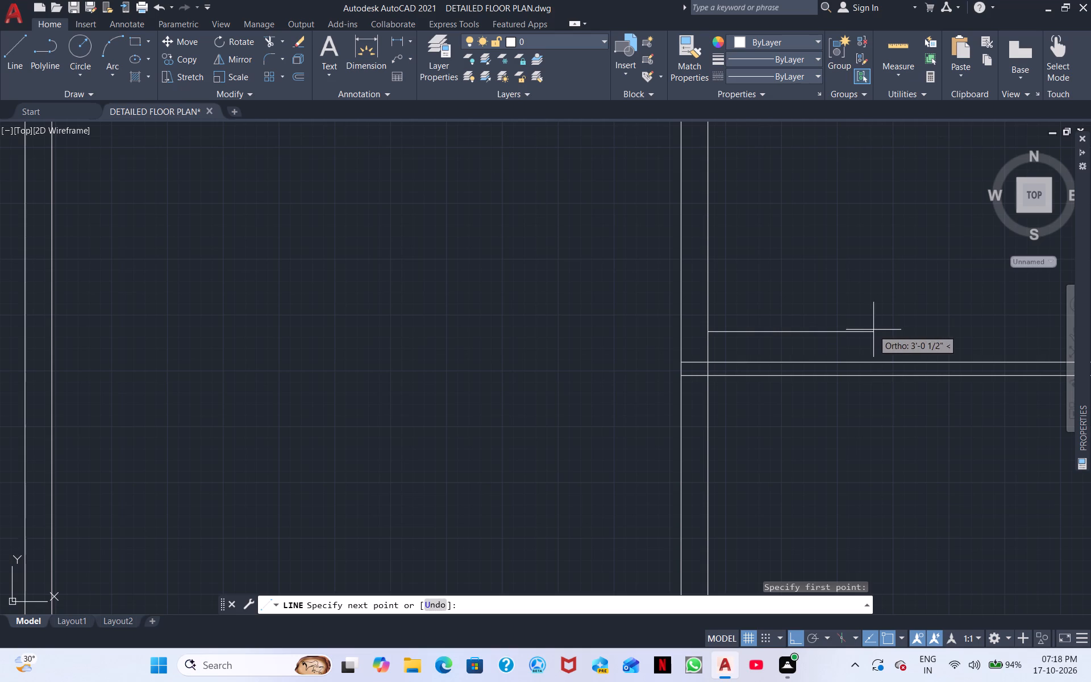
pyautogui.write("3'")
pyautogui.press('Return')
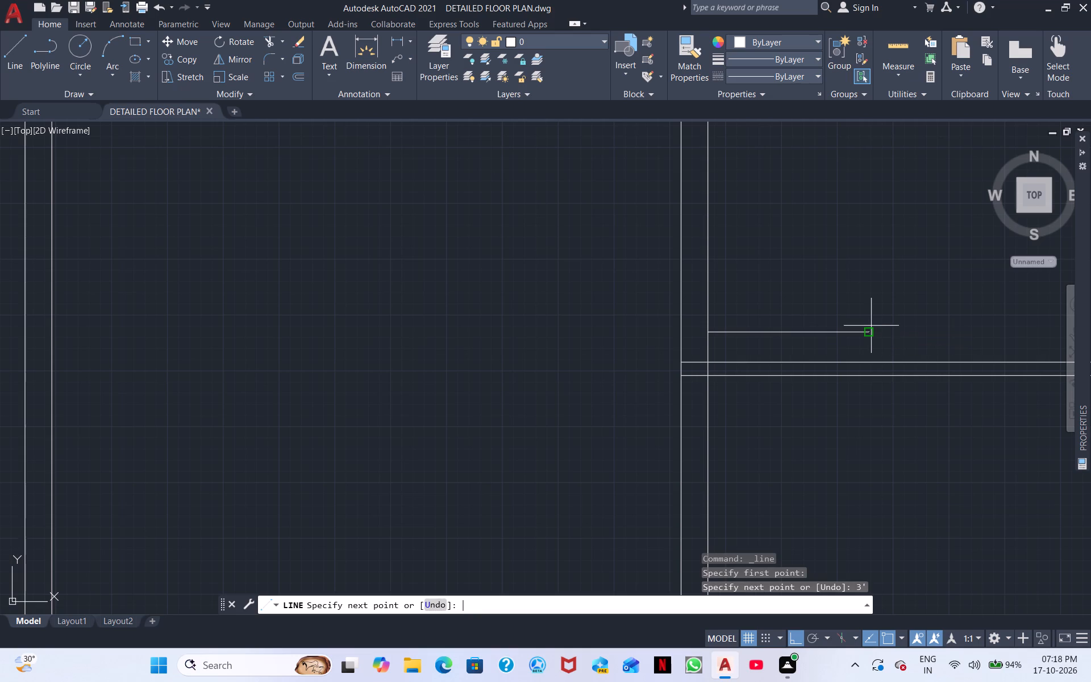
pyautogui.click(868, 363)
pyautogui.click(872, 373)
pyautogui.rightClick(878, 426)
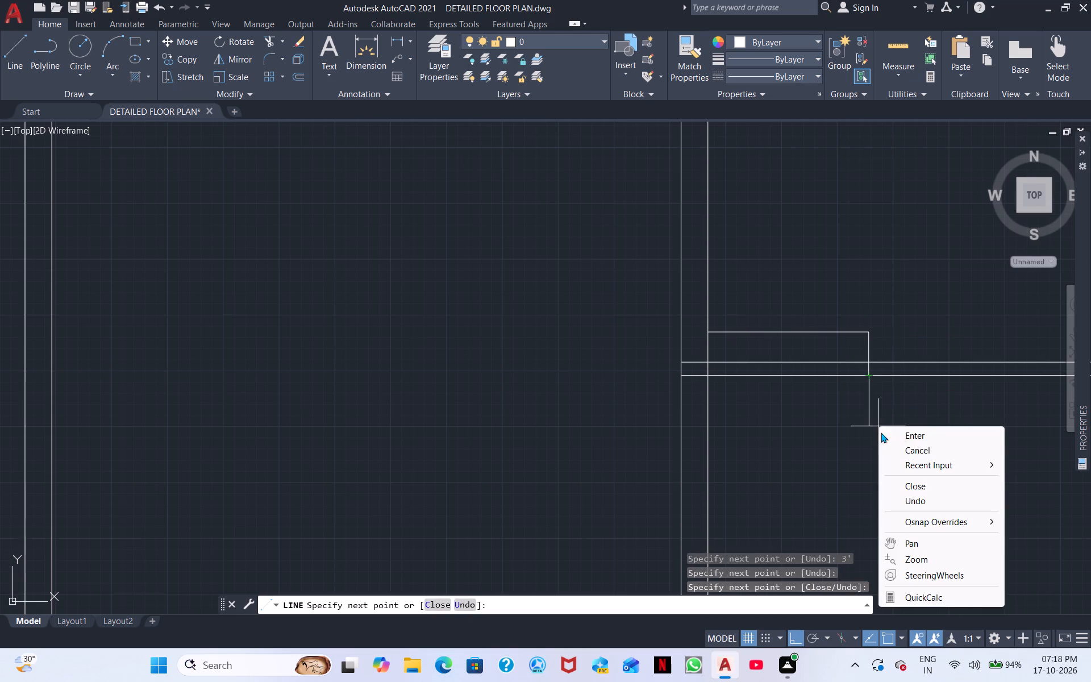
pyautogui.click(930, 435)
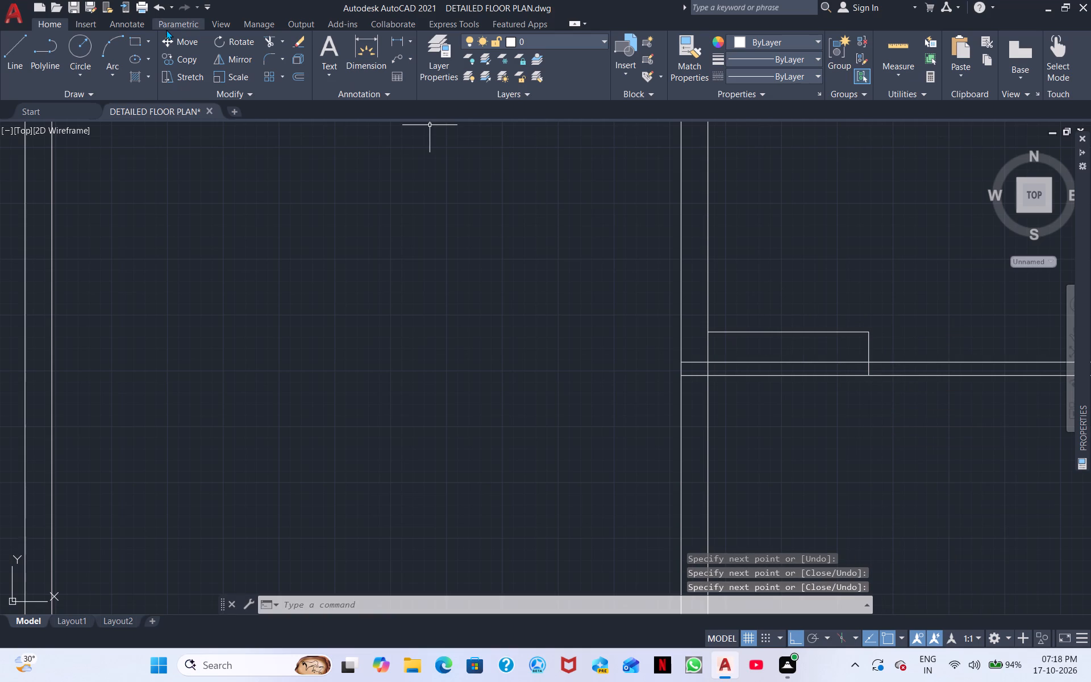
# Trim the lower wall back to the vertical guide for a 3' opening, removing leftover guide lines and stubs inside the exterior wall.
pyautogui.click(266, 36)
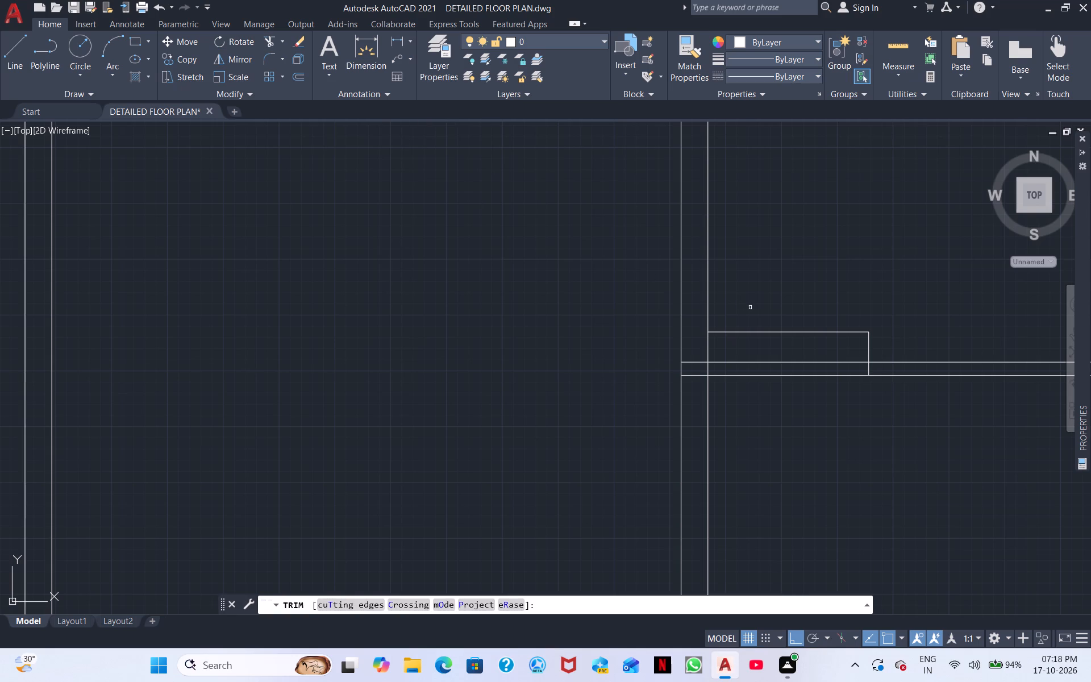
pyautogui.moveTo(764, 313); pyautogui.dragTo(802, 411)
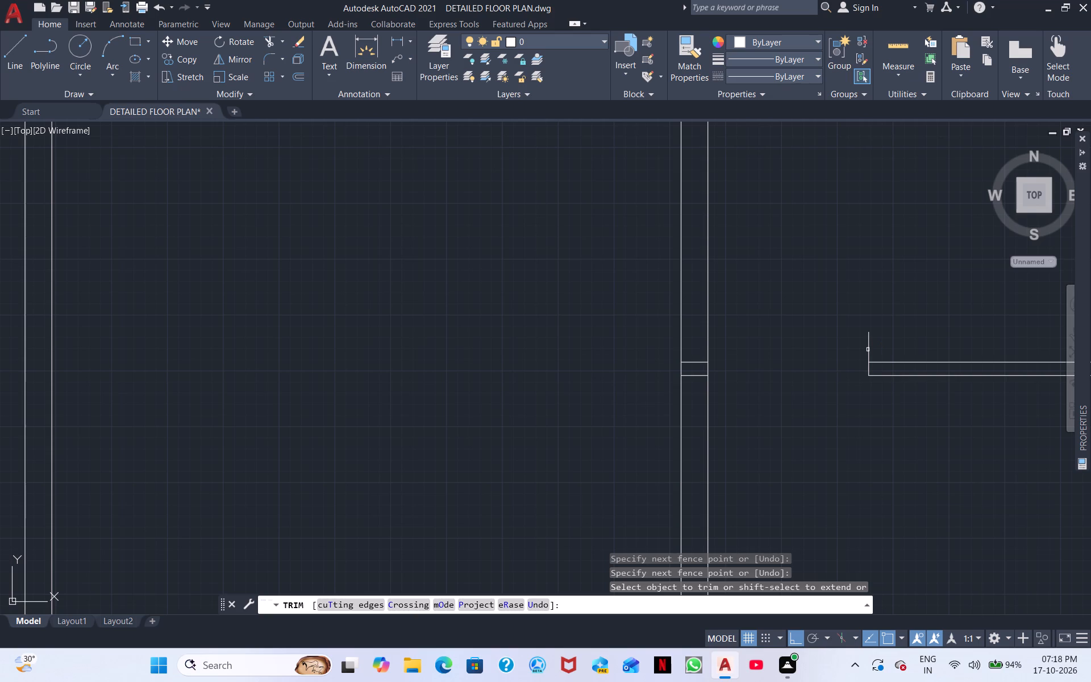
pyautogui.click(867, 351)
pyautogui.click(694, 360)
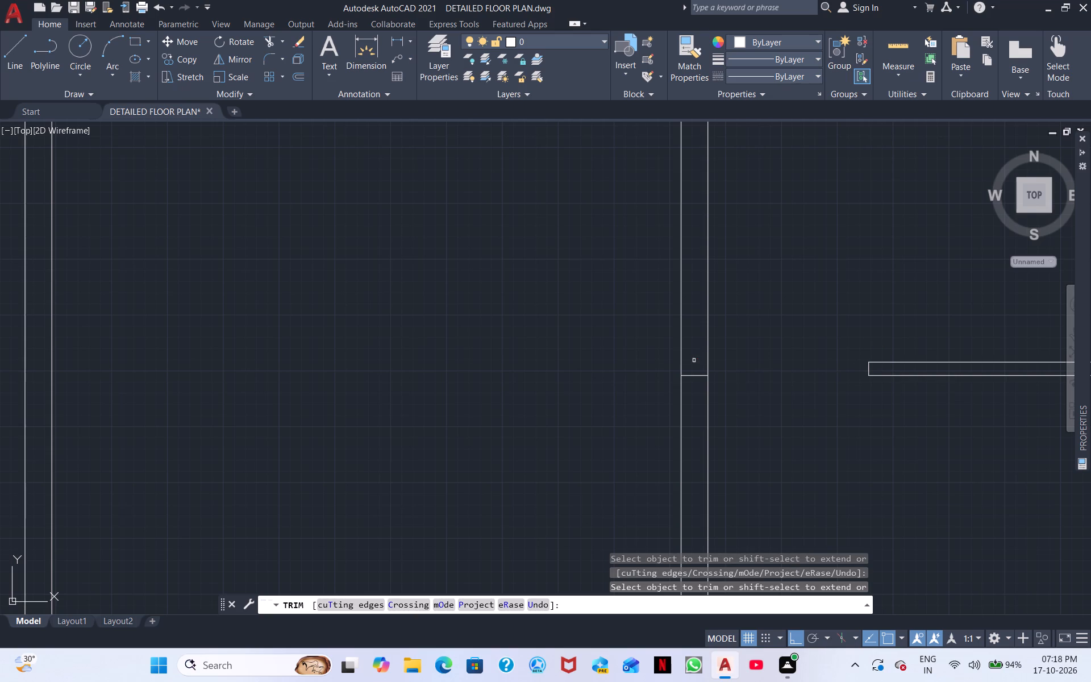
pyautogui.click(692, 375)
# Trim the upper wall back to its vertical guide for a 3' opening, removing leftover guide lines and stubs inside the exterior wall.
pyautogui.scroll(-2, 824, 298)
pyautogui.moveTo(834, 288); pyautogui.dragTo(678, 475, button='middle')
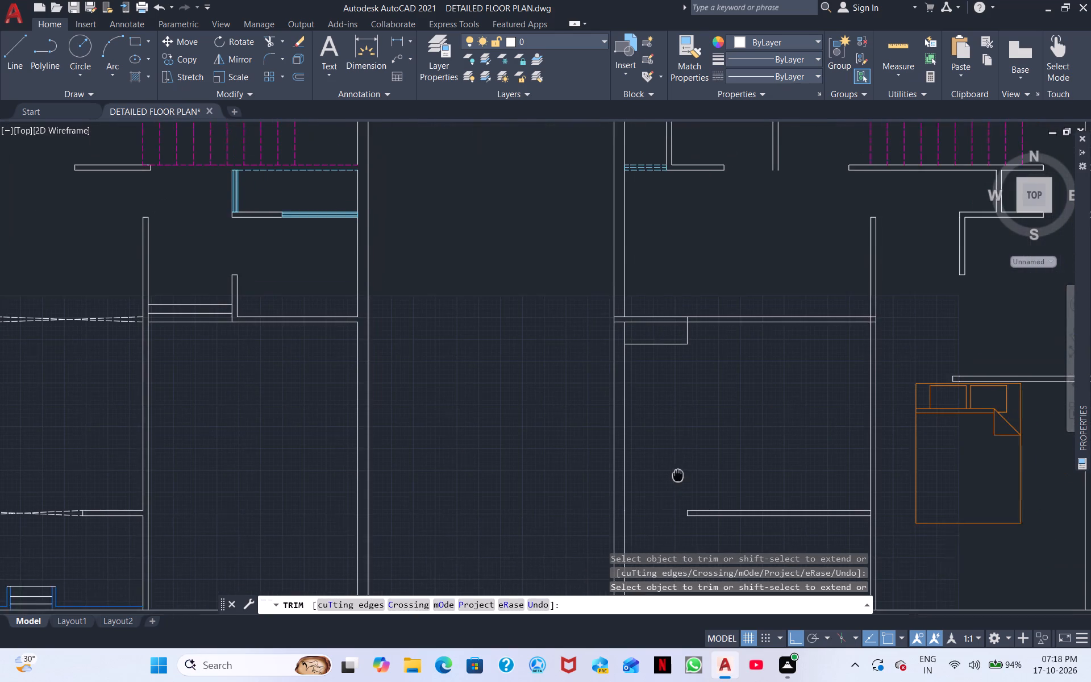
pyautogui.moveTo(678, 475); pyautogui.dragTo(675, 477, button='middle')
pyautogui.moveTo(643, 300); pyautogui.dragTo(649, 381)
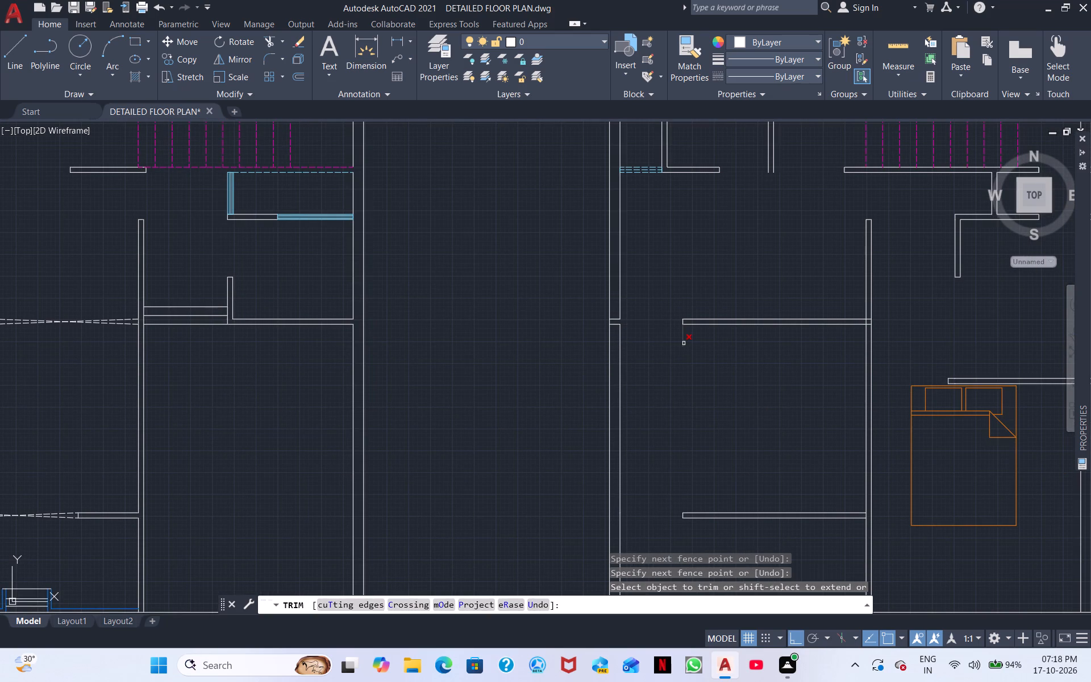
pyautogui.click(684, 343)
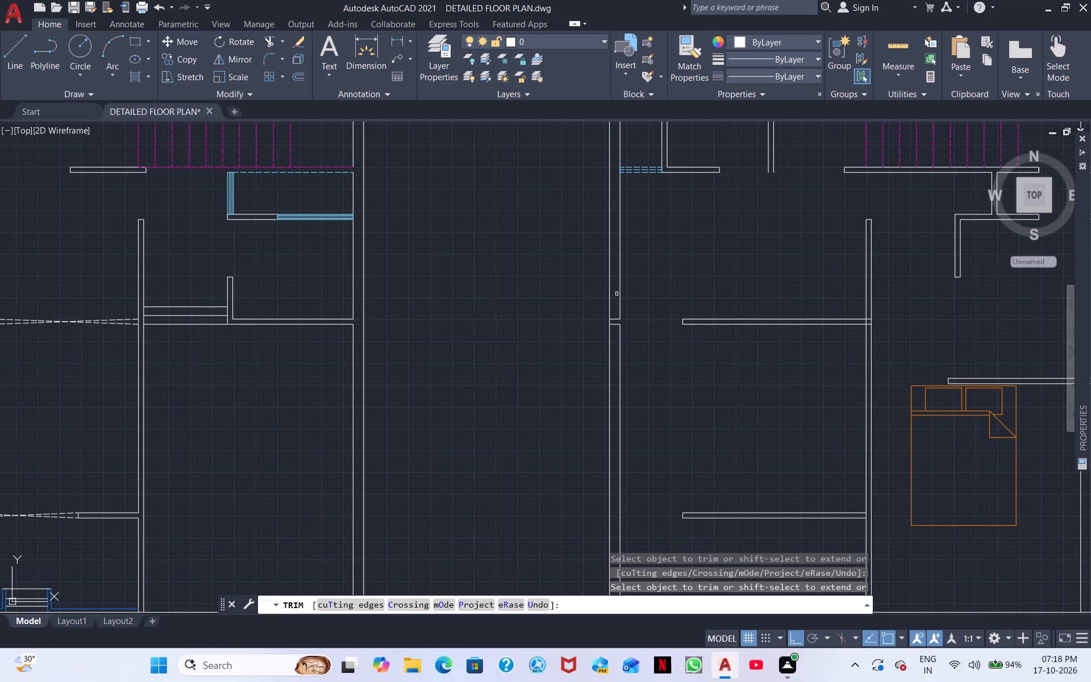
pyautogui.keyDown('shift'); pyautogui.click(618, 298); pyautogui.keyUp('shift')
pyautogui.moveTo(614, 315); pyautogui.dragTo(615, 330)
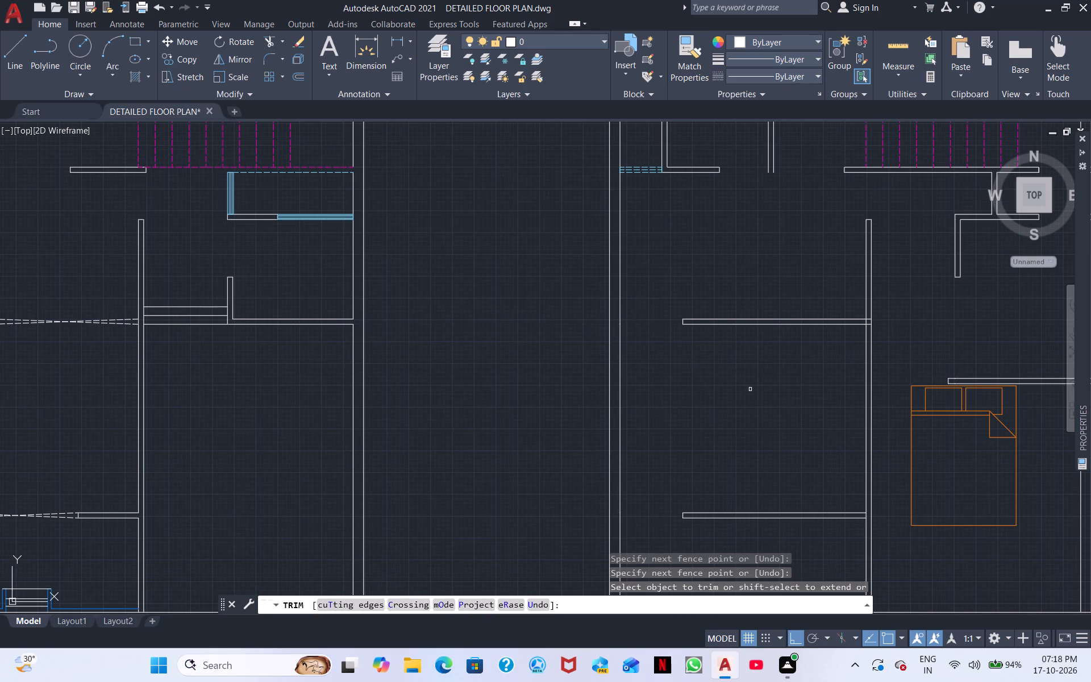
# Trim away the partition wall's extension above the room's upper wall, including its end line.
pyautogui.moveTo(750, 389); pyautogui.dragTo(623, 390, button='middle')
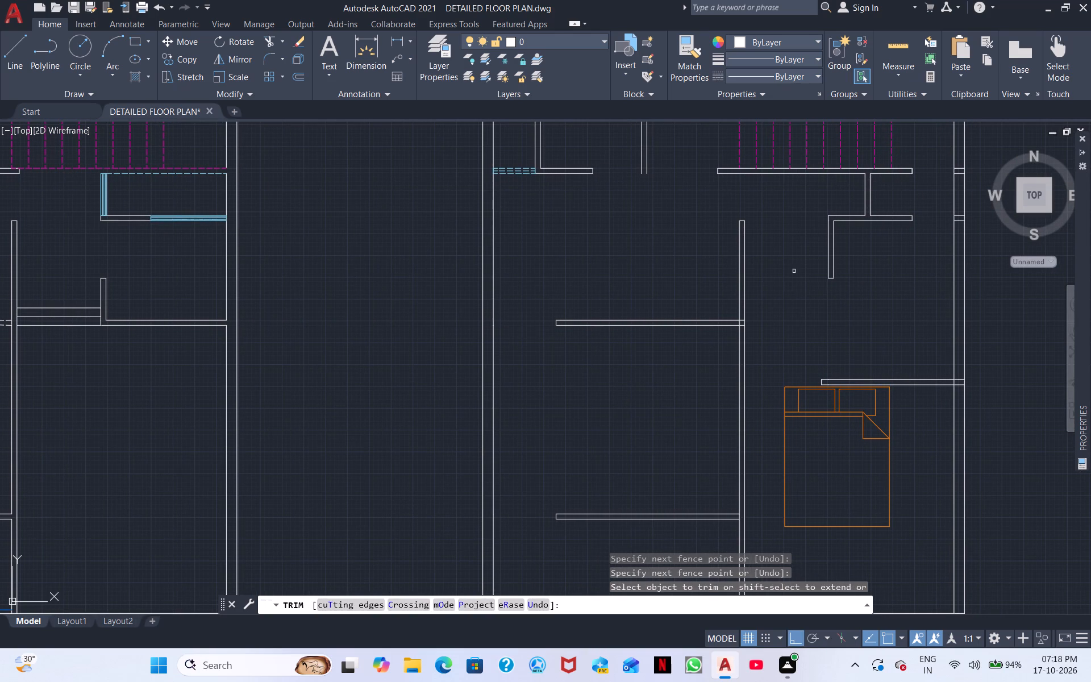
pyautogui.moveTo(794, 271); pyautogui.dragTo(714, 282)
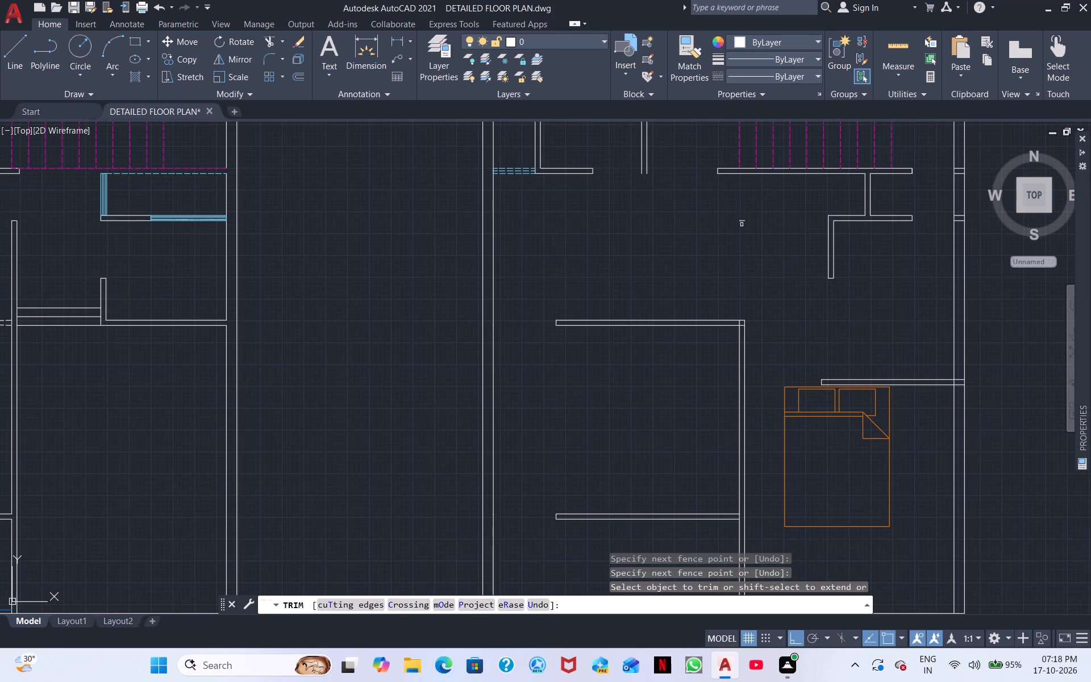
pyautogui.click(744, 221)
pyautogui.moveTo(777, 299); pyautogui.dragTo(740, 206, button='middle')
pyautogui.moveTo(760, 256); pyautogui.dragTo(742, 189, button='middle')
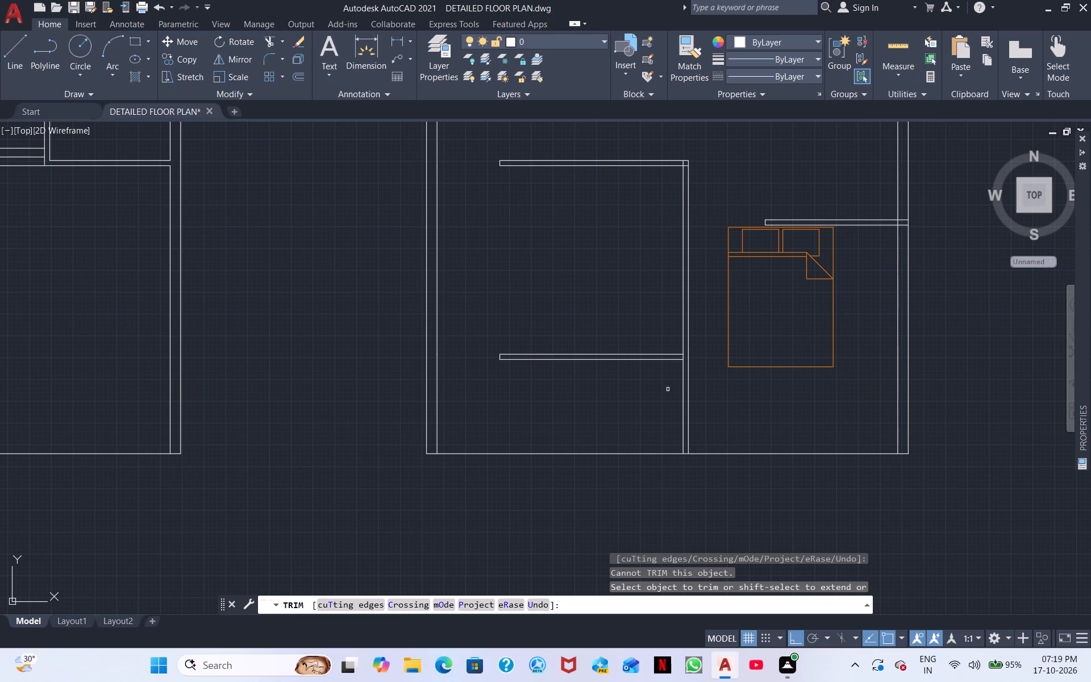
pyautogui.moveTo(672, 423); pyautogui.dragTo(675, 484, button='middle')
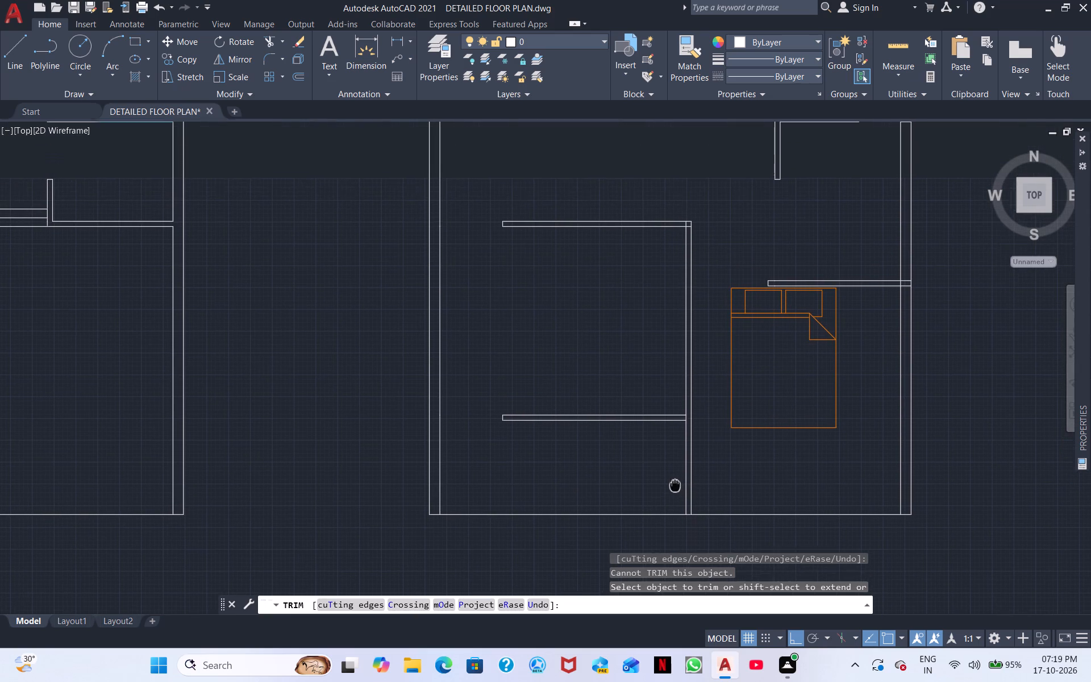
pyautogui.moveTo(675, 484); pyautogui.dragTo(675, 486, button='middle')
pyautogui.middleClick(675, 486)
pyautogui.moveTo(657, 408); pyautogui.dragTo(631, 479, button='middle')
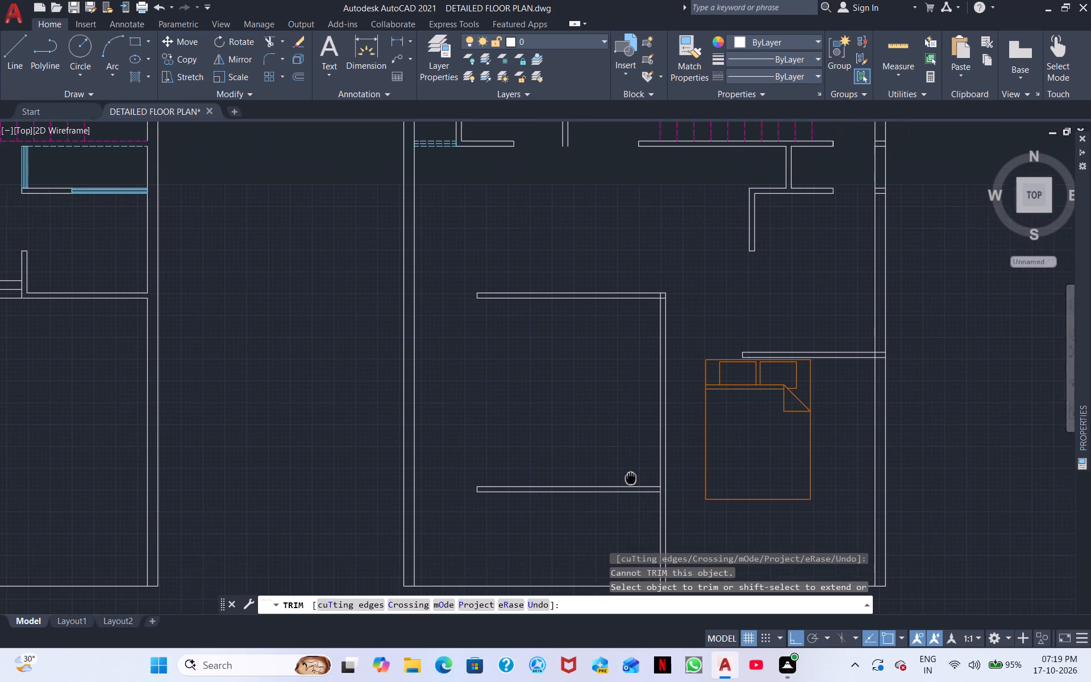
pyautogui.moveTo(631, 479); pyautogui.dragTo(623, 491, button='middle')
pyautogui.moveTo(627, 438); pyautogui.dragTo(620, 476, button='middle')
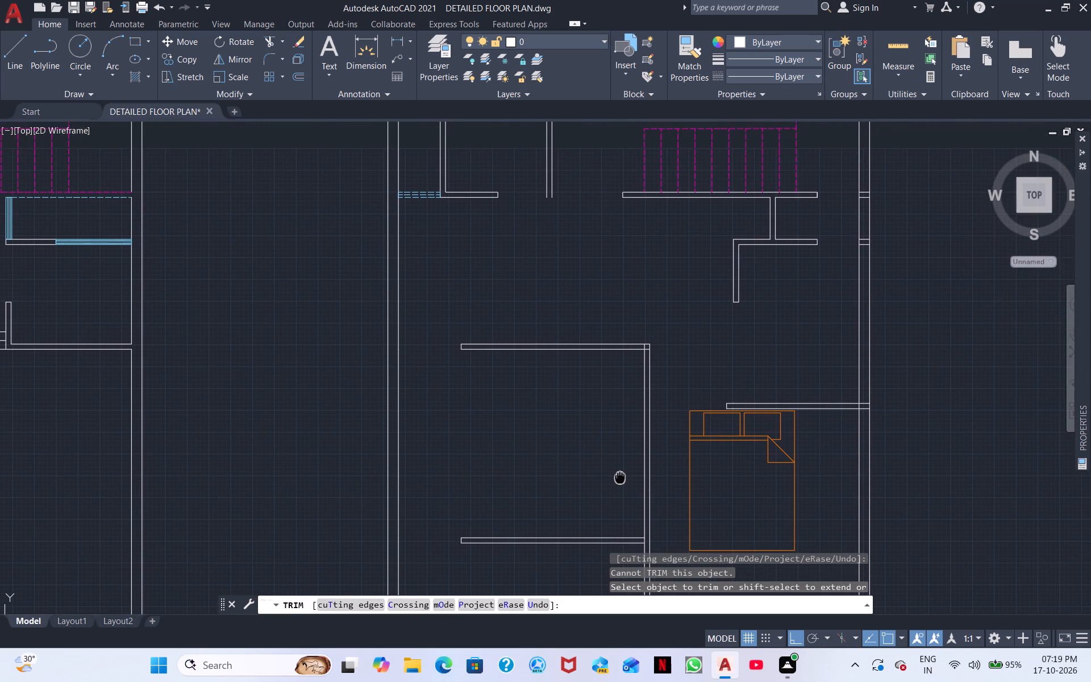
# Trim away the partition wall's extension between the room's lower wall and the bottom boundary line.
pyautogui.moveTo(620, 476); pyautogui.dragTo(620, 477, button='middle')
pyautogui.scroll(1, 620, 477)
pyautogui.scroll(-2, 623, 463)
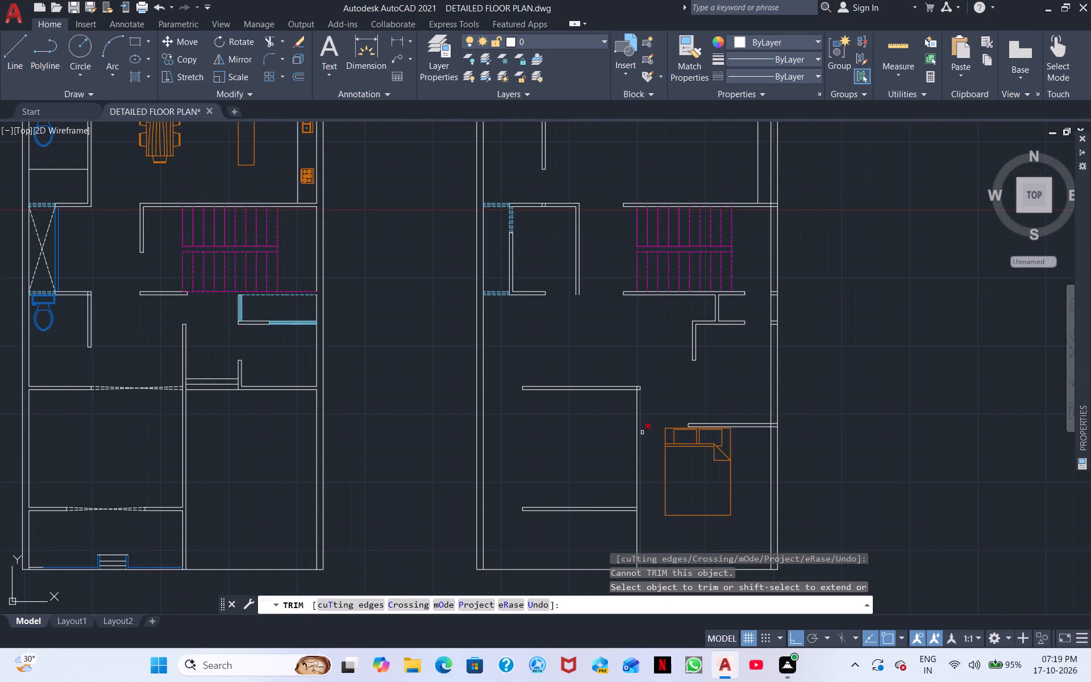
pyautogui.moveTo(605, 422); pyautogui.dragTo(586, 347, button='middle')
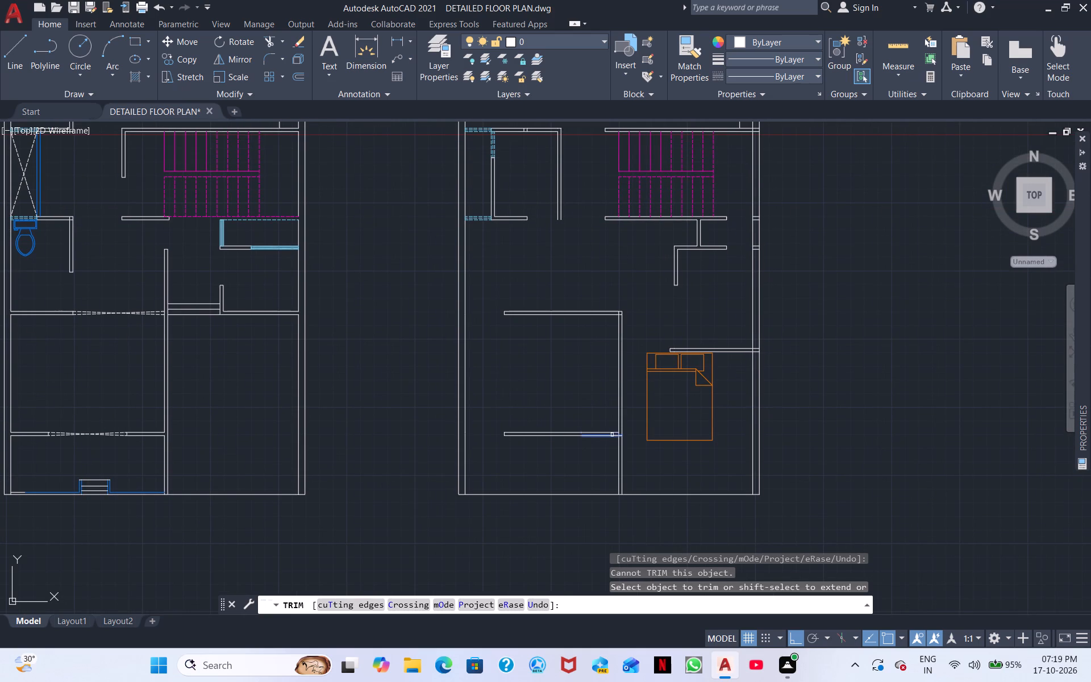
pyautogui.keyDown('shift'); pyautogui.click(613, 436); pyautogui.keyUp('shift')
pyautogui.moveTo(605, 454); pyautogui.dragTo(647, 463)
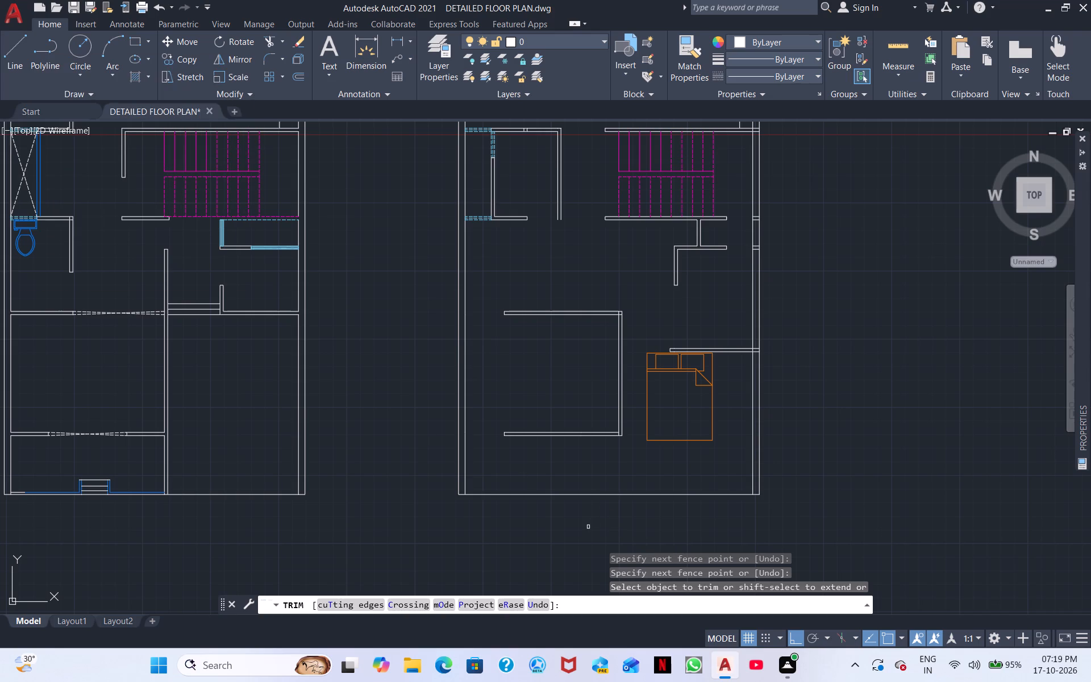
pyautogui.press('Escape')
# Offset the plan's bottom boundary line 2" inward to form the second face of the front wall.
pyautogui.write('O')
pyautogui.press('space')
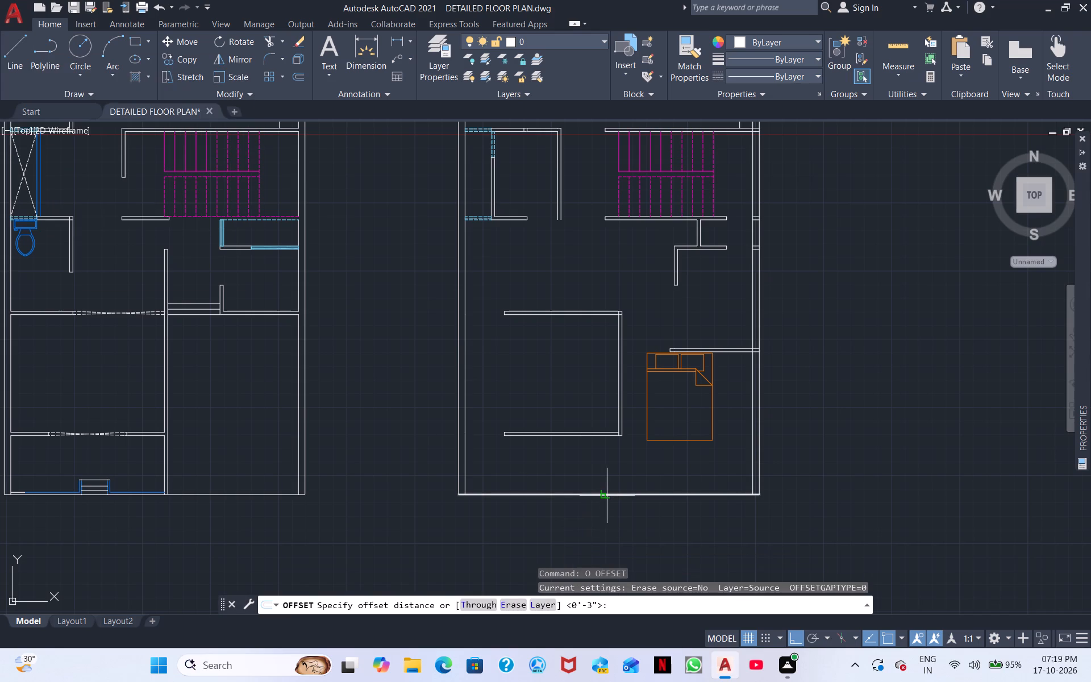
pyautogui.press('2')
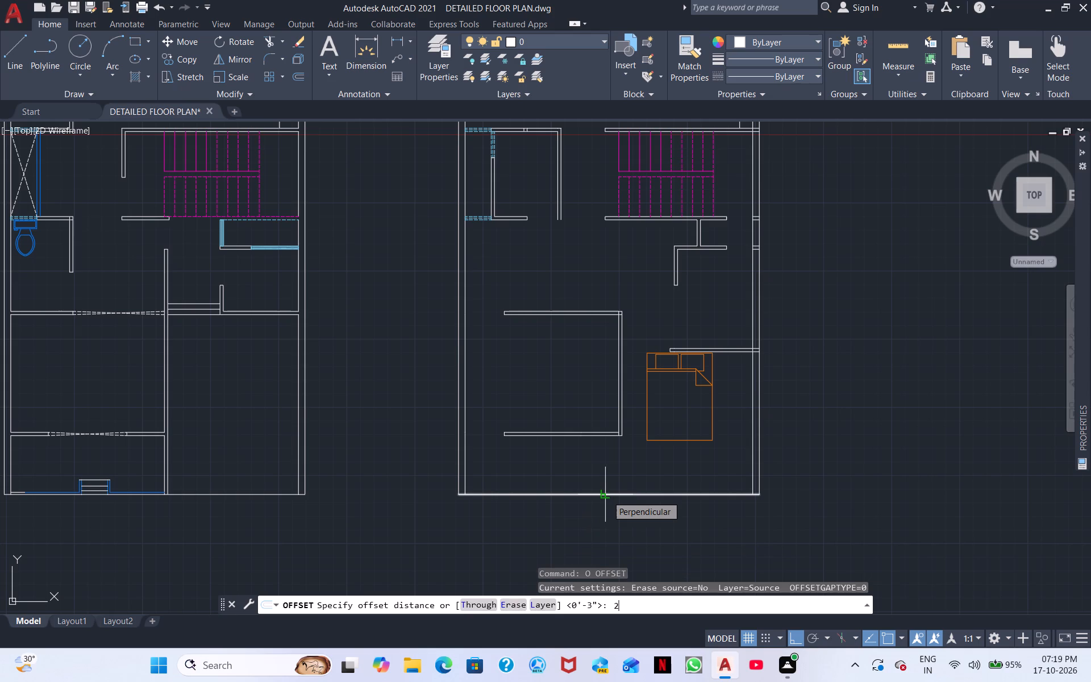
pyautogui.hotkey('shift', '"')
pyautogui.press('Return')
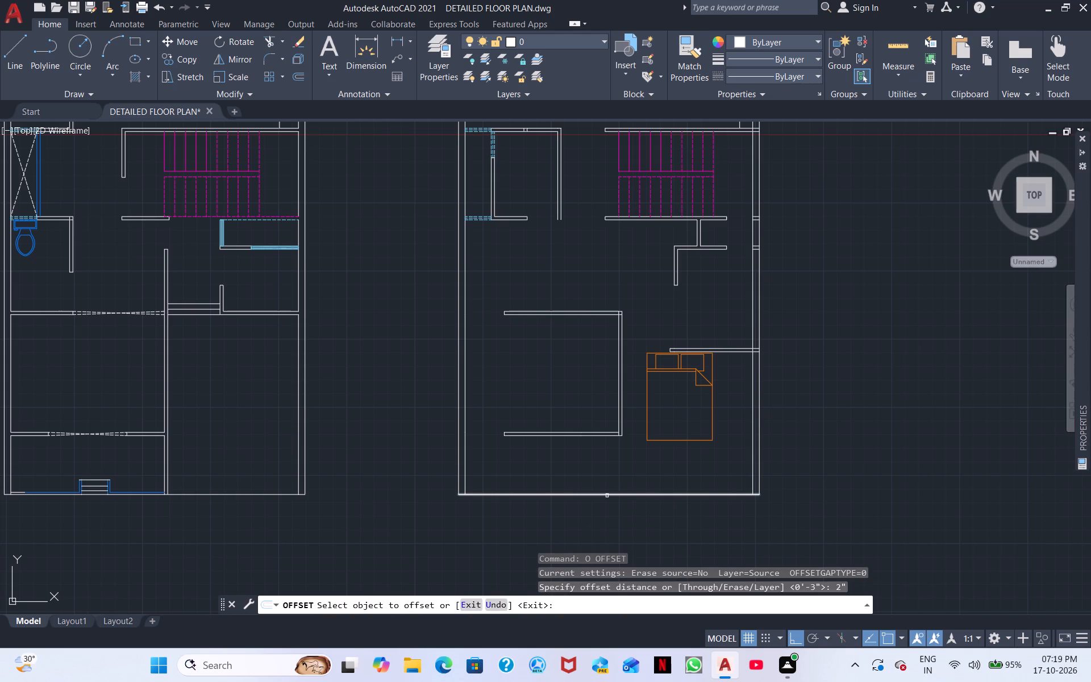
pyautogui.click(603, 493)
pyautogui.click(615, 484)
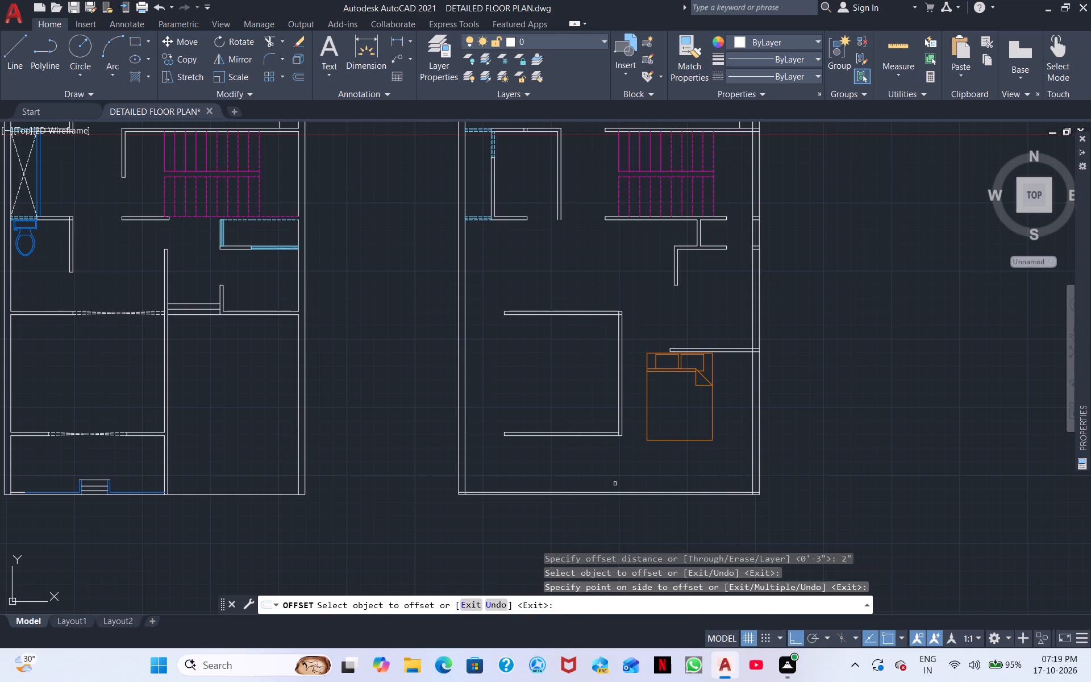
pyautogui.scroll(2, 533, 456)
pyautogui.rightClick(494, 492)
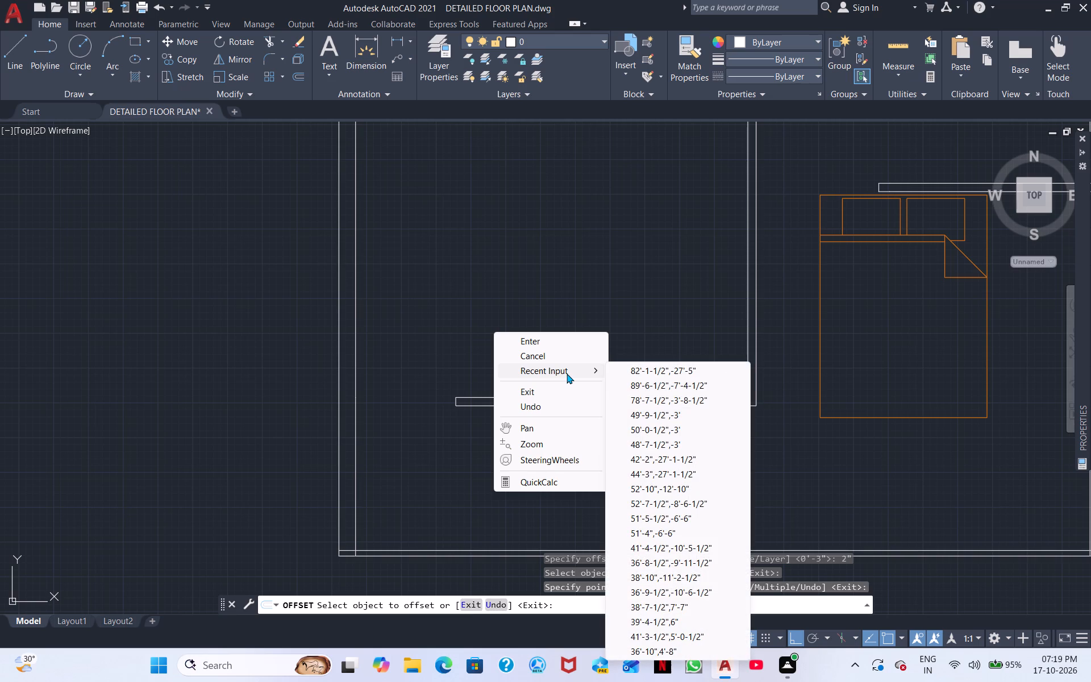
pyautogui.press('Escape')
# Draw a 3' vertical guide line upward from the inner face of the bottom wall, below the room.
pyautogui.moveTo(535, 451); pyautogui.dragTo(424, 439, button='middle')
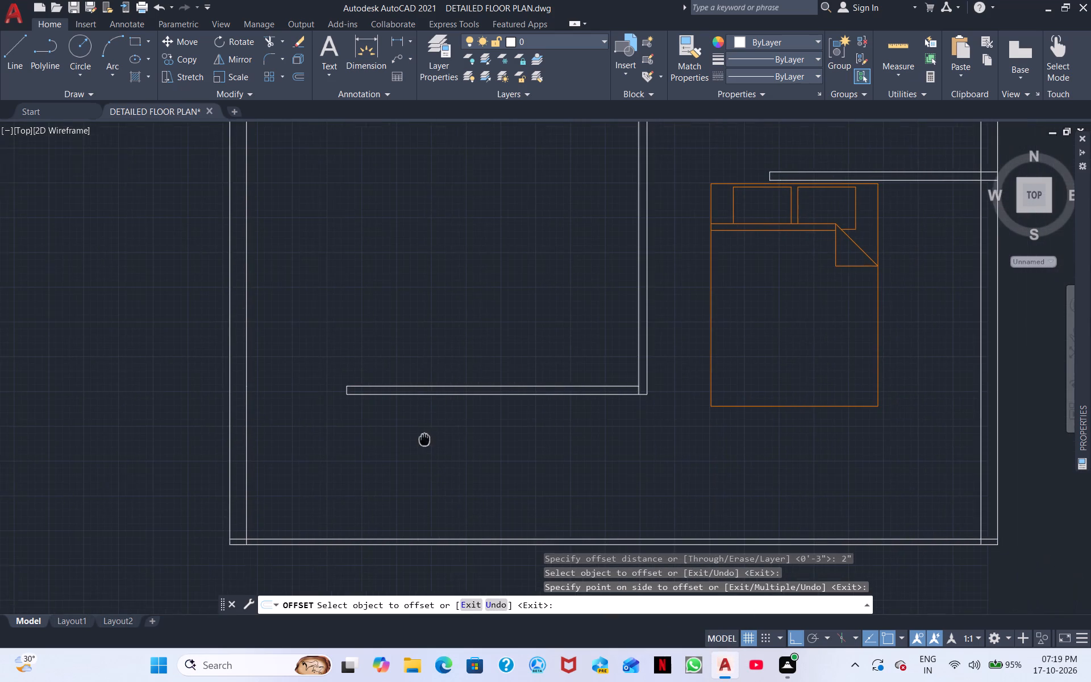
pyautogui.moveTo(424, 439); pyautogui.dragTo(424, 439, button='middle')
pyautogui.click(24, 45)
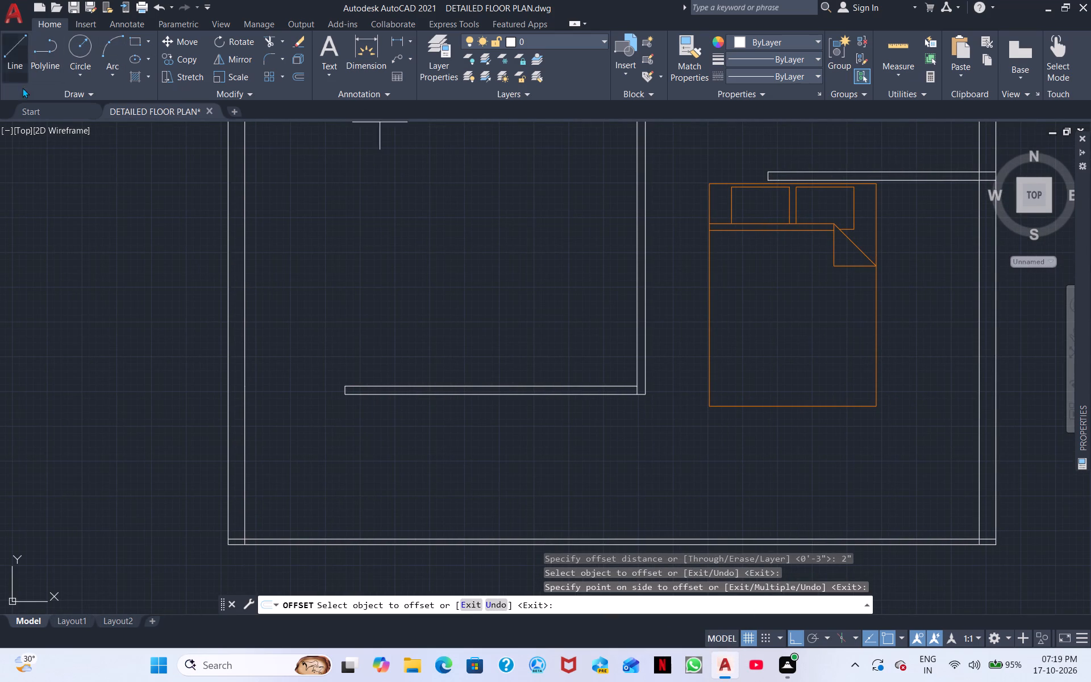
pyautogui.click(541, 538)
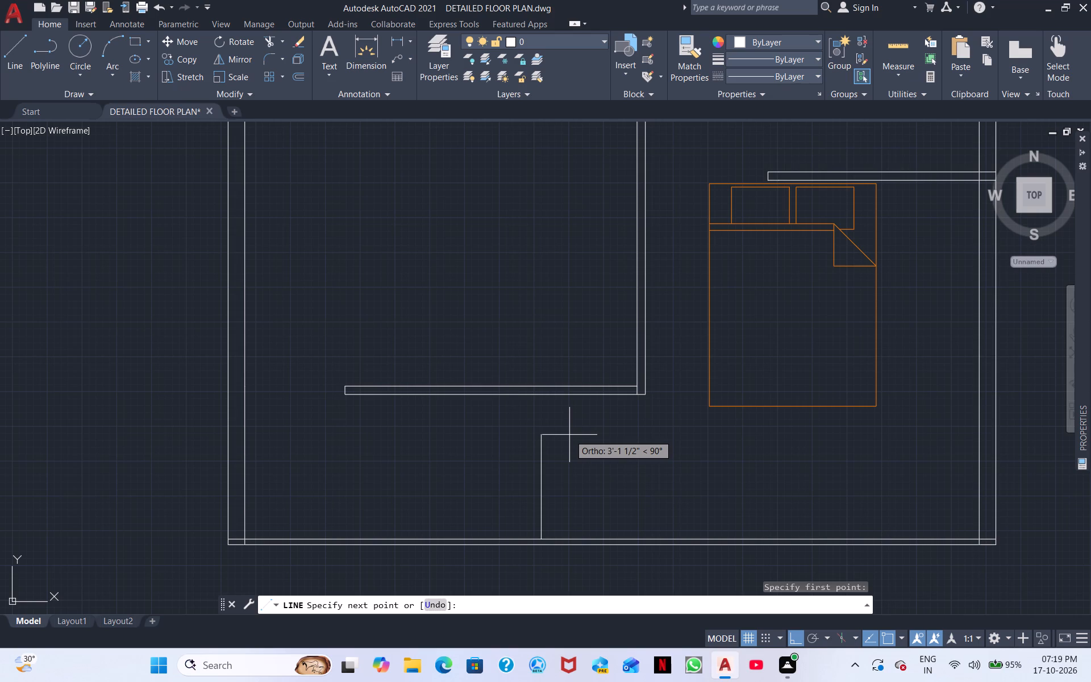
pyautogui.write("3'")
pyautogui.press('Return')
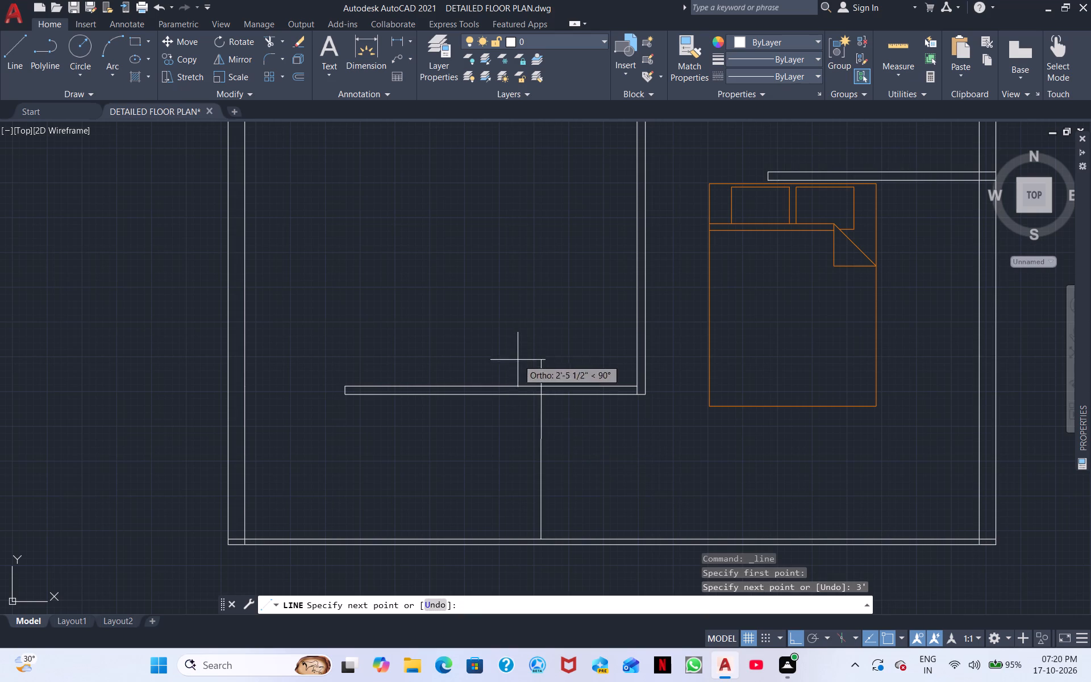
pyautogui.press('Escape')
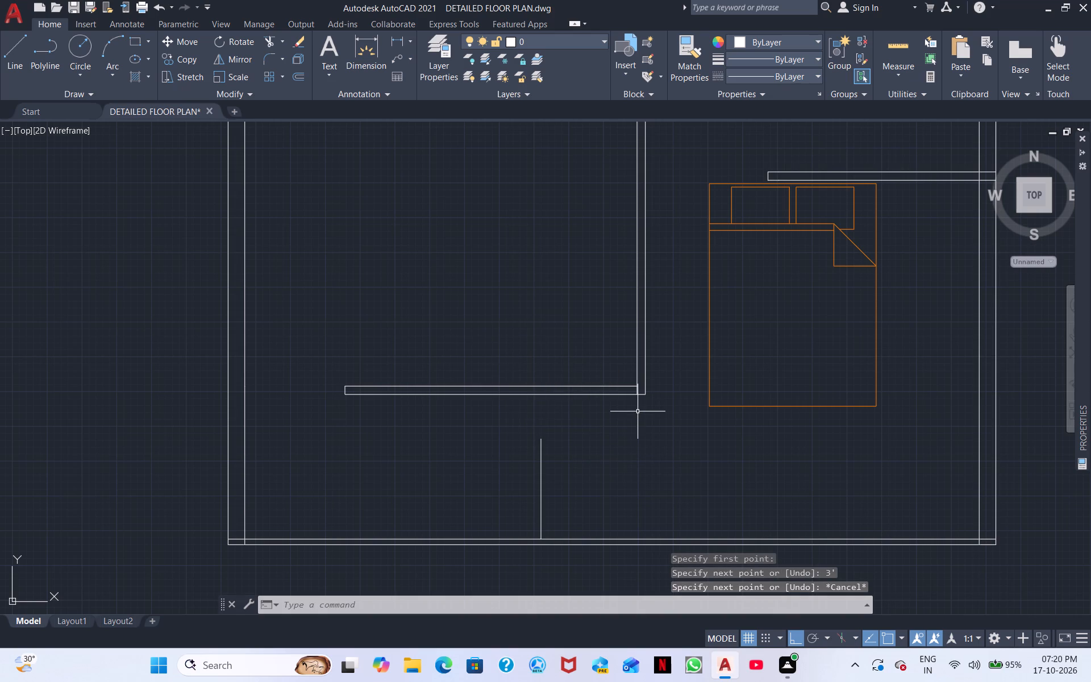
# Move the three-walled room down so its lower wall's outer face meets the upper end of the 3' guide line.
pyautogui.scroll(1, 638, 411)
pyautogui.scroll(-2, 638, 411)
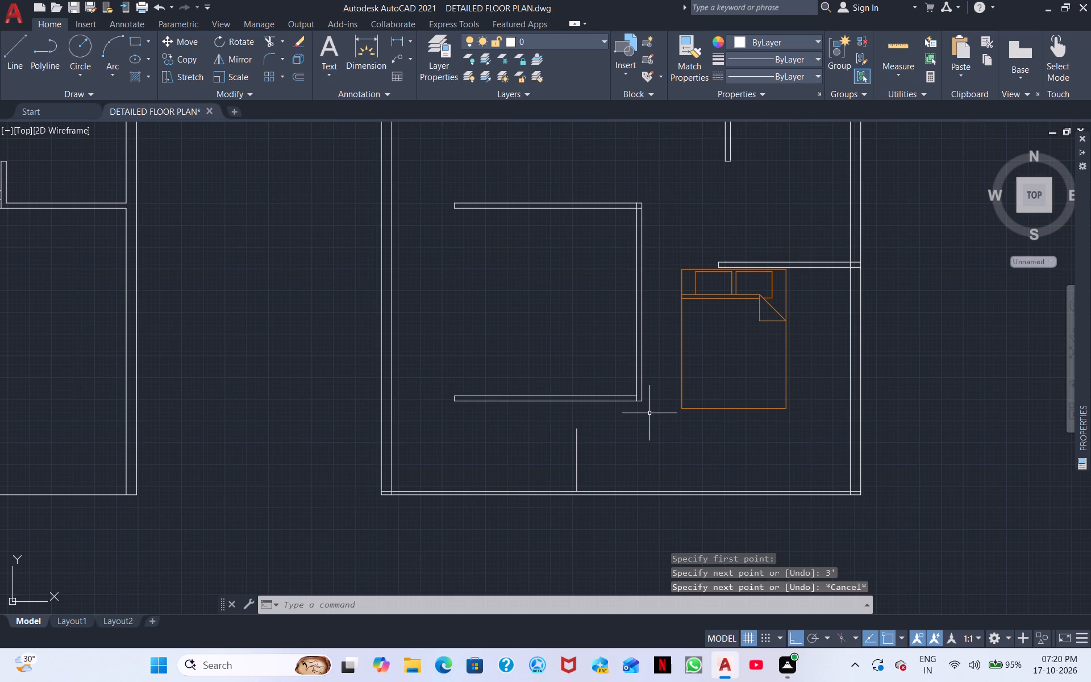
pyautogui.click(649, 413)
pyautogui.click(434, 185)
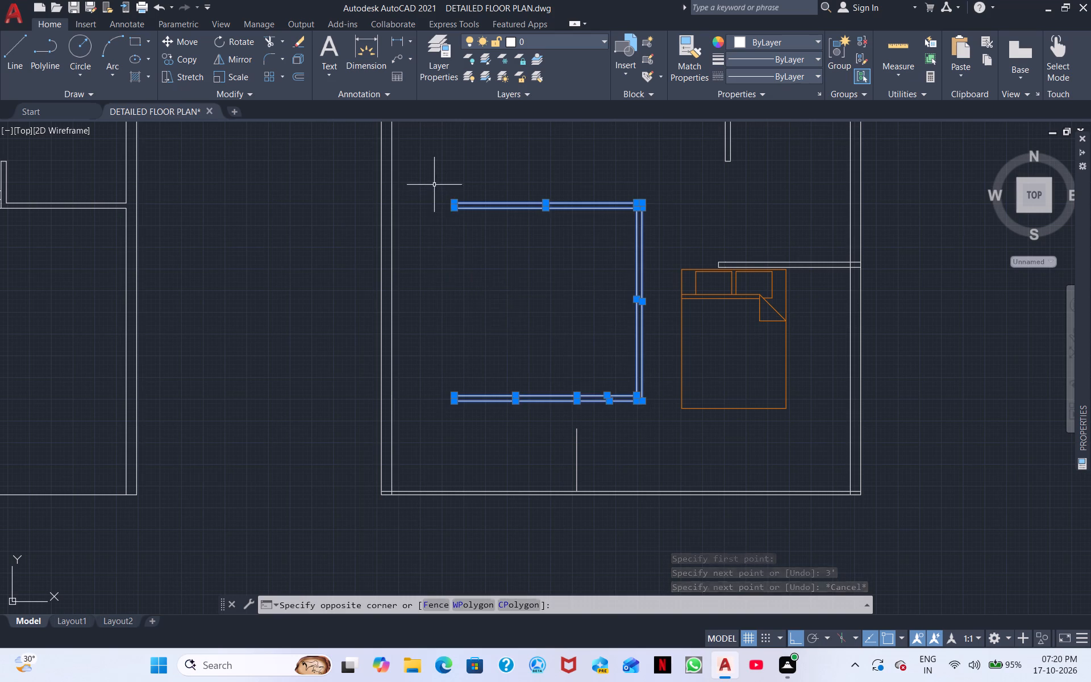
pyautogui.rightClick(510, 322)
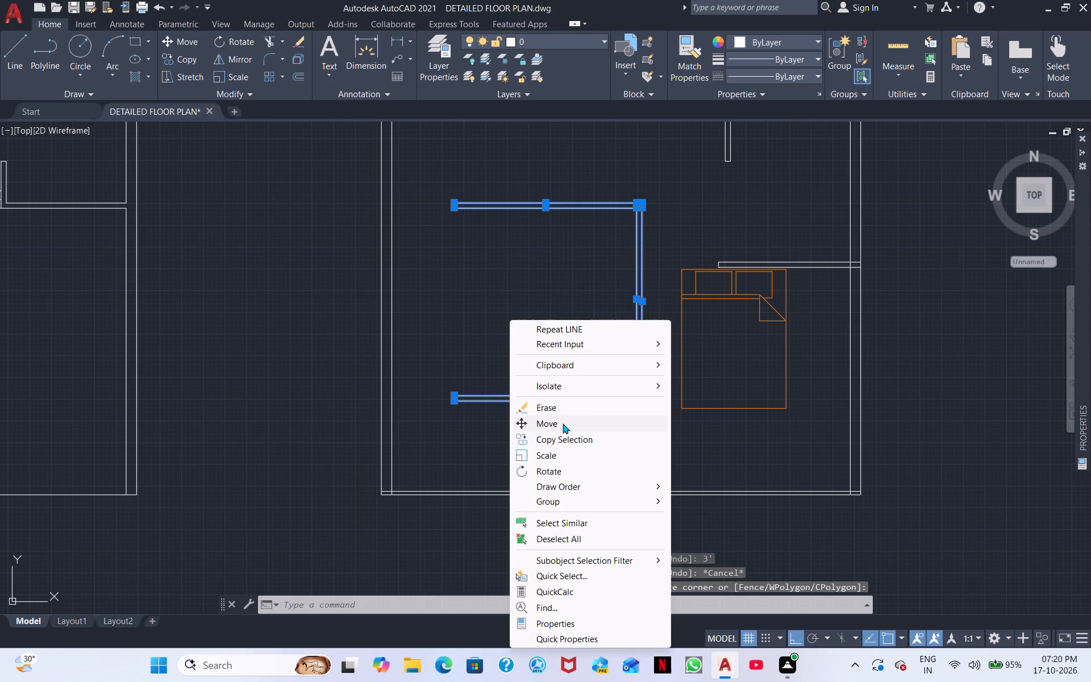
pyautogui.click(563, 423)
pyautogui.scroll(3, 561, 423)
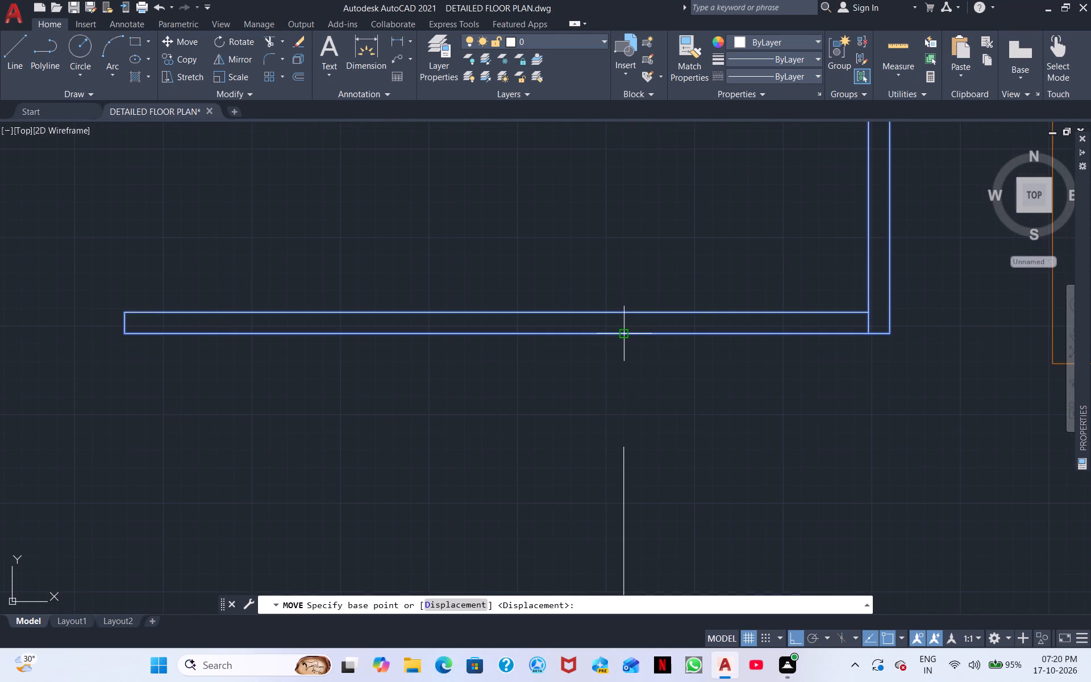
pyautogui.click(621, 336)
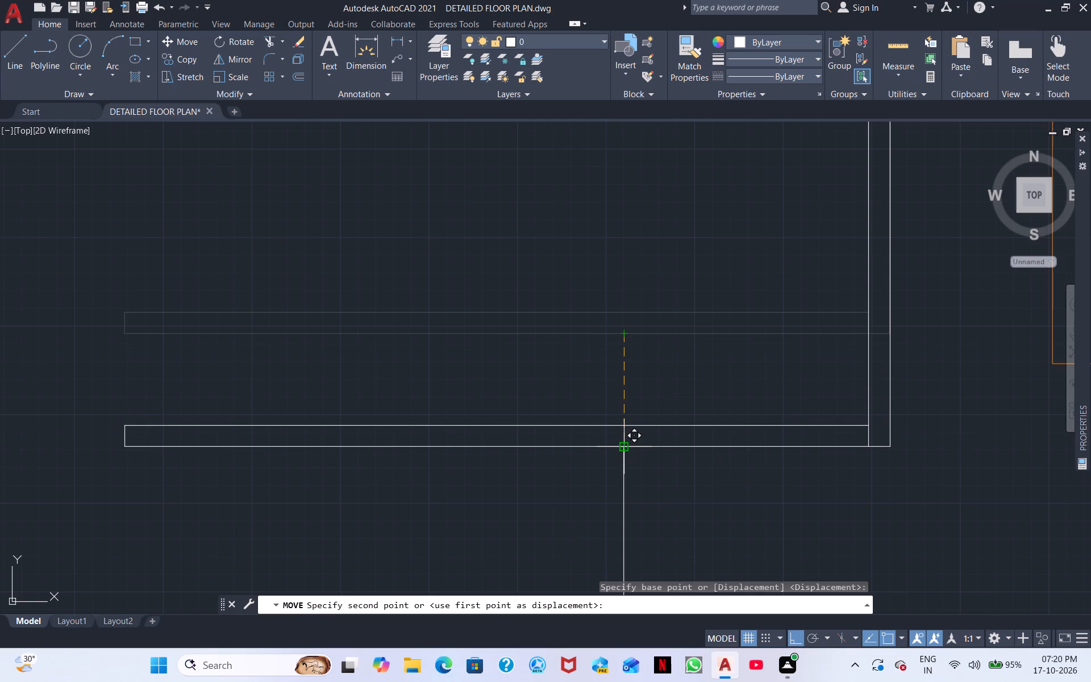
pyautogui.scroll(3, 621, 444)
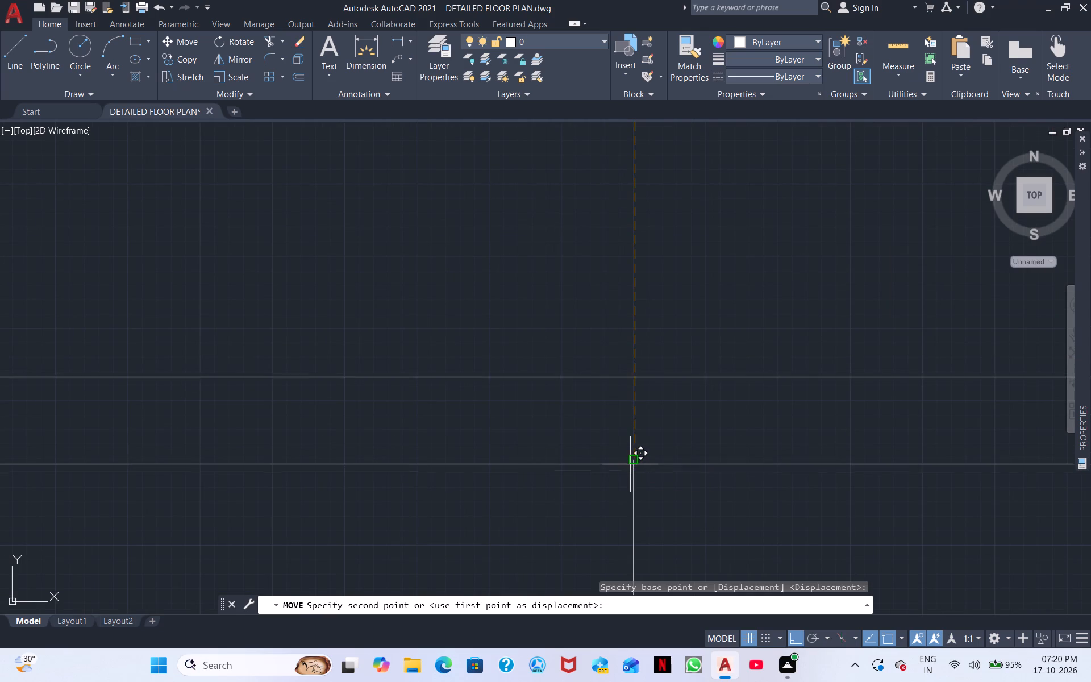
pyautogui.click(630, 463)
pyautogui.scroll(-3, 630, 462)
pyautogui.scroll(-3, 696, 482)
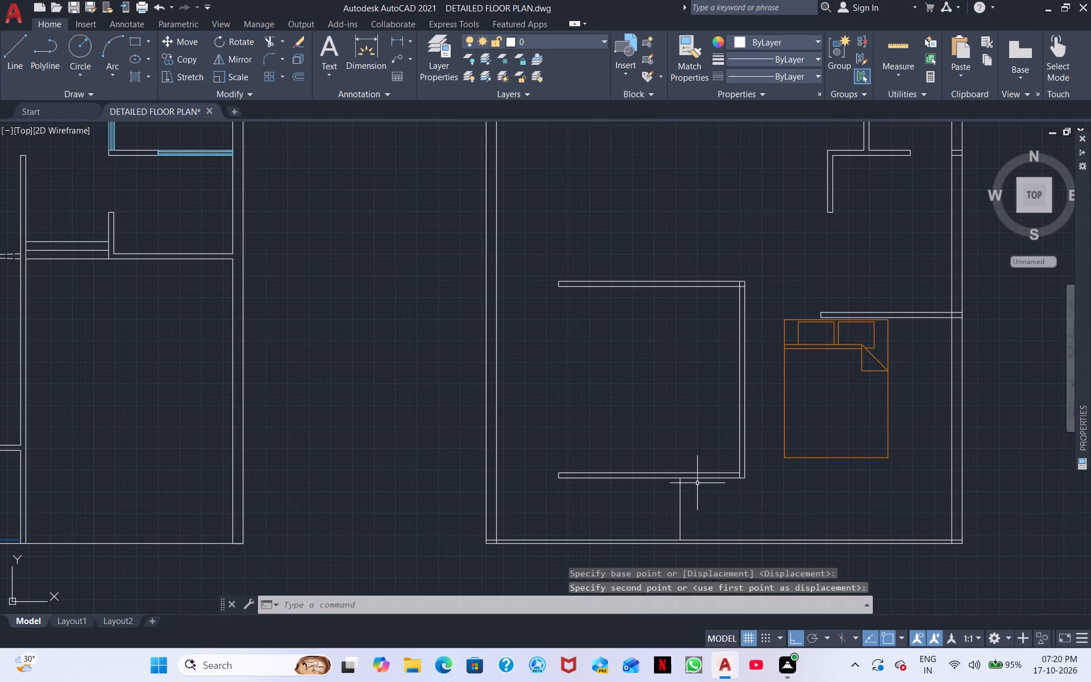
# Erase the 3' vertical guide line between the room's lower wall and the bottom wall.
pyautogui.moveTo(760, 498); pyautogui.dragTo(718, 454, button='middle')
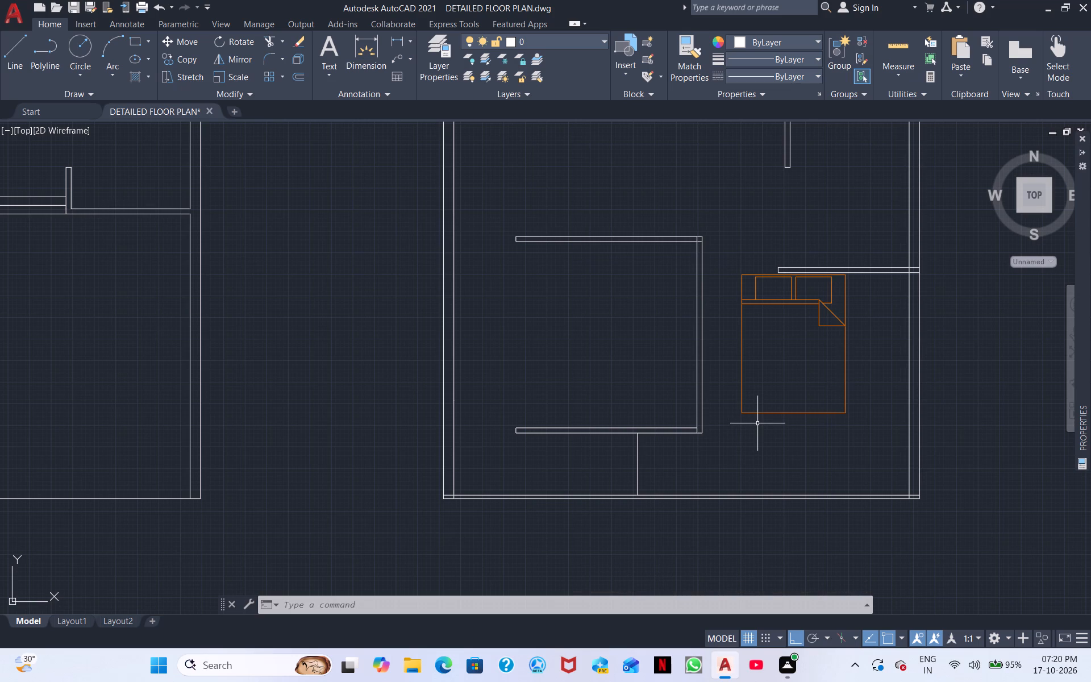
pyautogui.click(638, 453)
pyautogui.rightClick(693, 463)
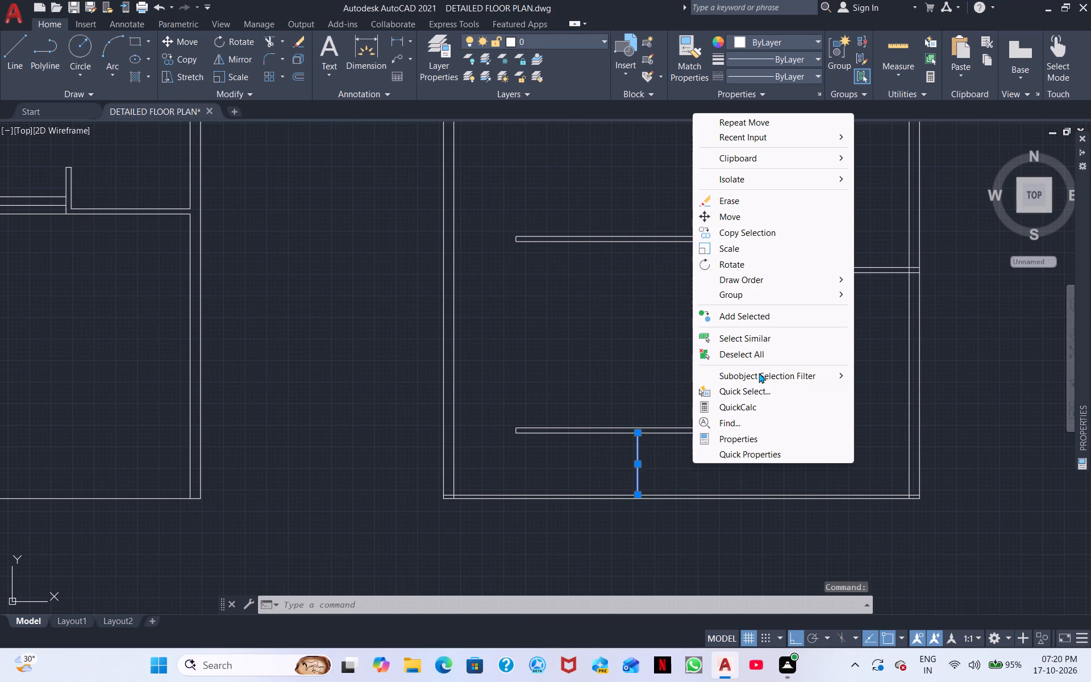
pyautogui.click(756, 201)
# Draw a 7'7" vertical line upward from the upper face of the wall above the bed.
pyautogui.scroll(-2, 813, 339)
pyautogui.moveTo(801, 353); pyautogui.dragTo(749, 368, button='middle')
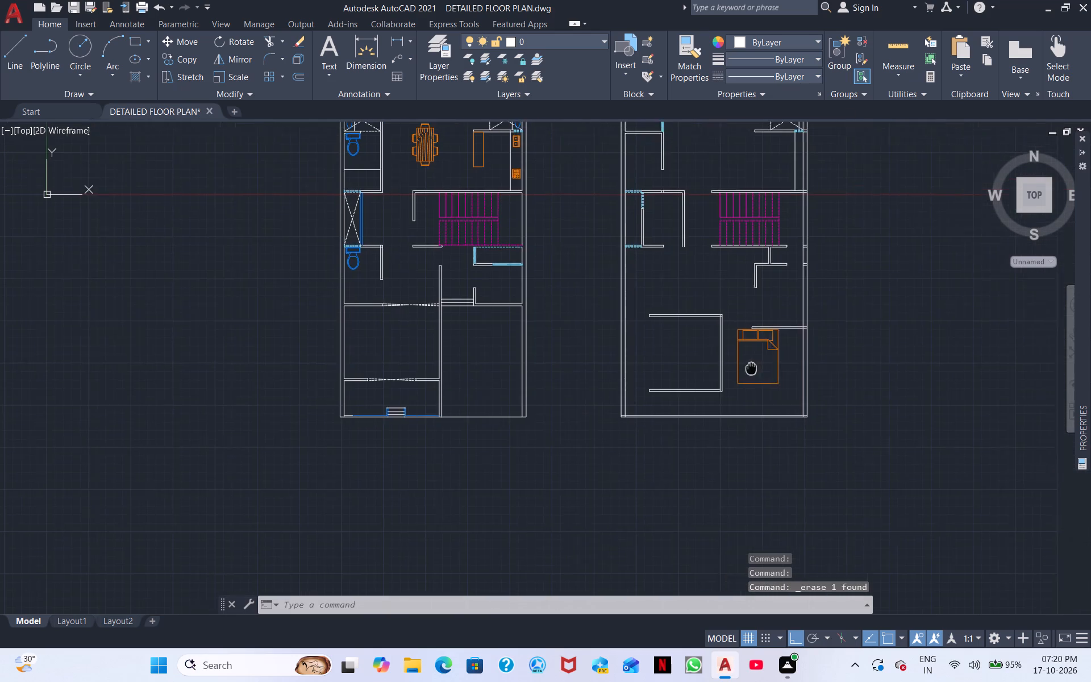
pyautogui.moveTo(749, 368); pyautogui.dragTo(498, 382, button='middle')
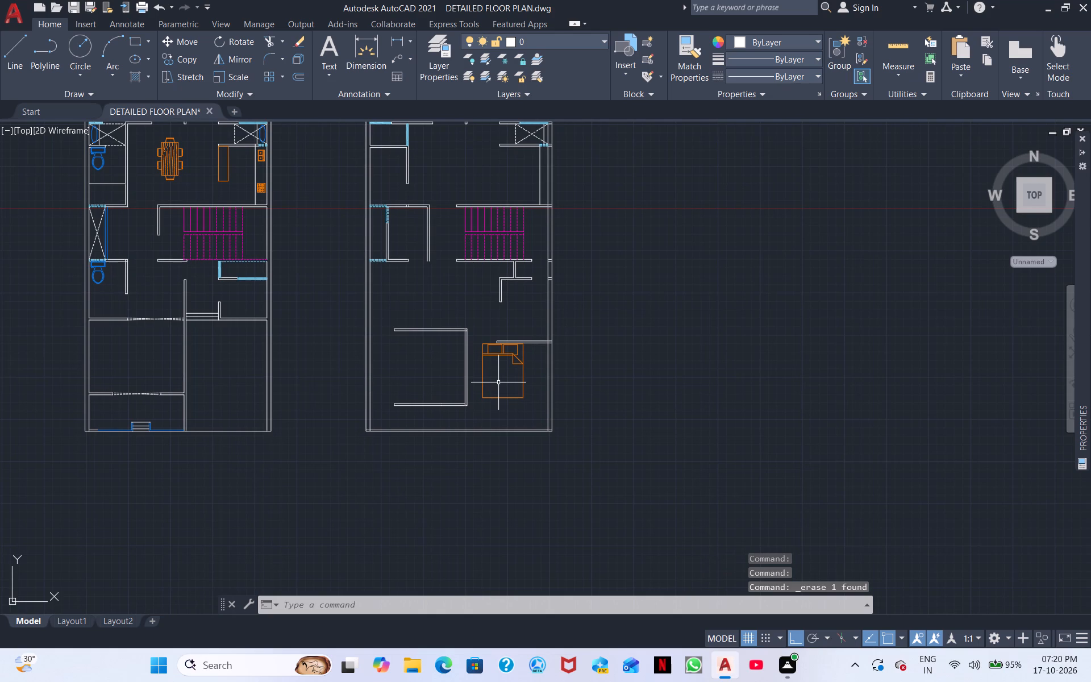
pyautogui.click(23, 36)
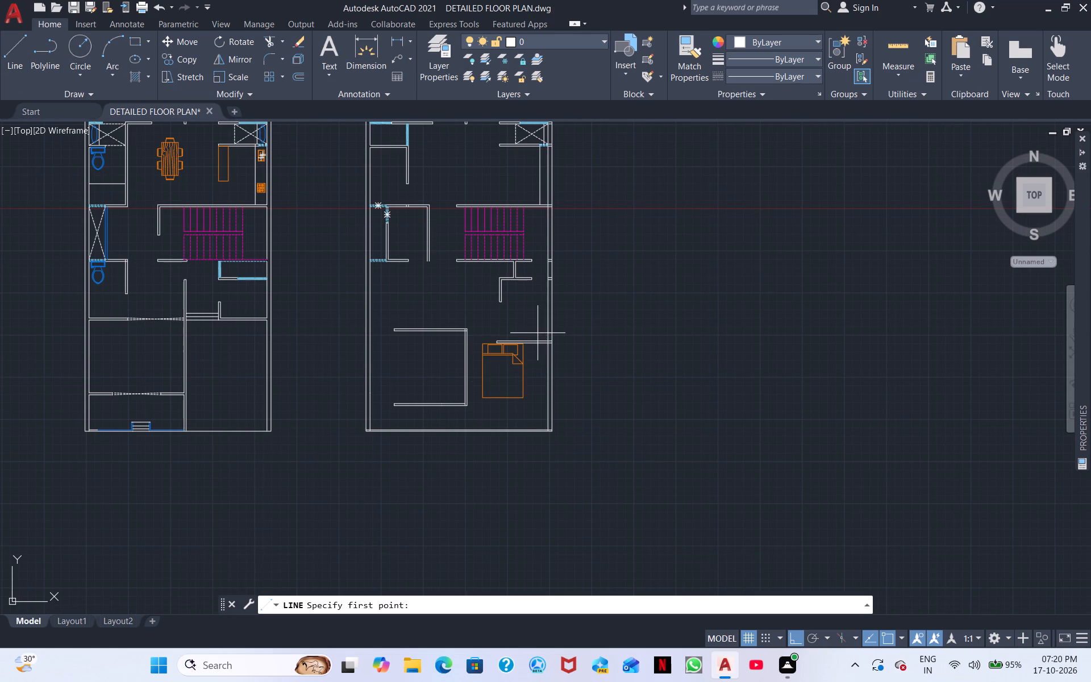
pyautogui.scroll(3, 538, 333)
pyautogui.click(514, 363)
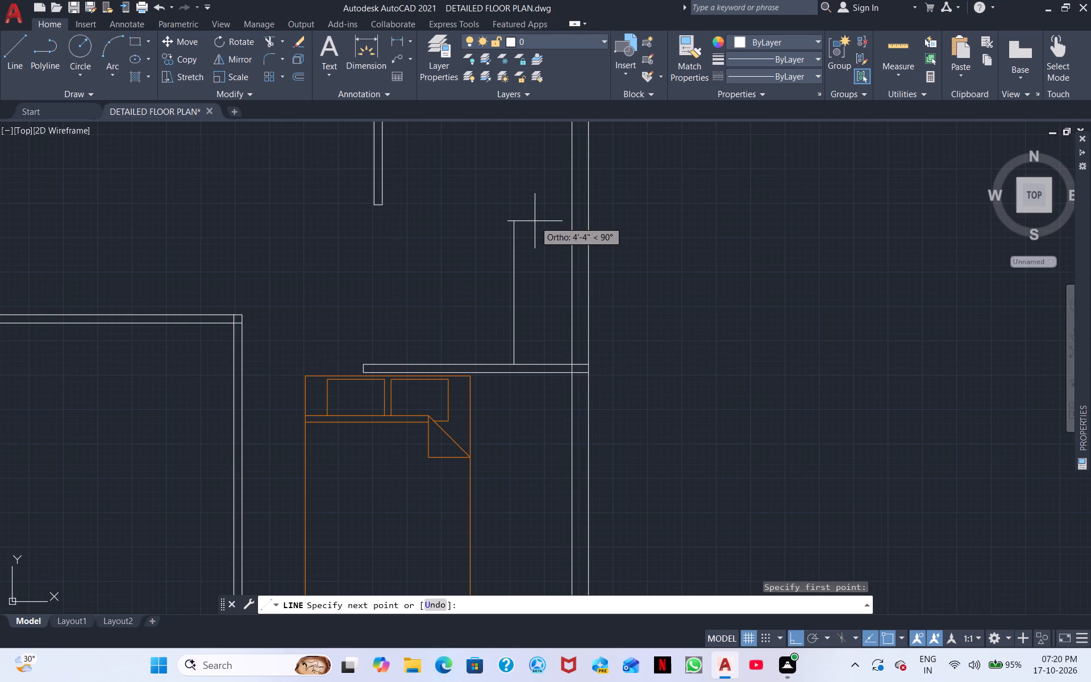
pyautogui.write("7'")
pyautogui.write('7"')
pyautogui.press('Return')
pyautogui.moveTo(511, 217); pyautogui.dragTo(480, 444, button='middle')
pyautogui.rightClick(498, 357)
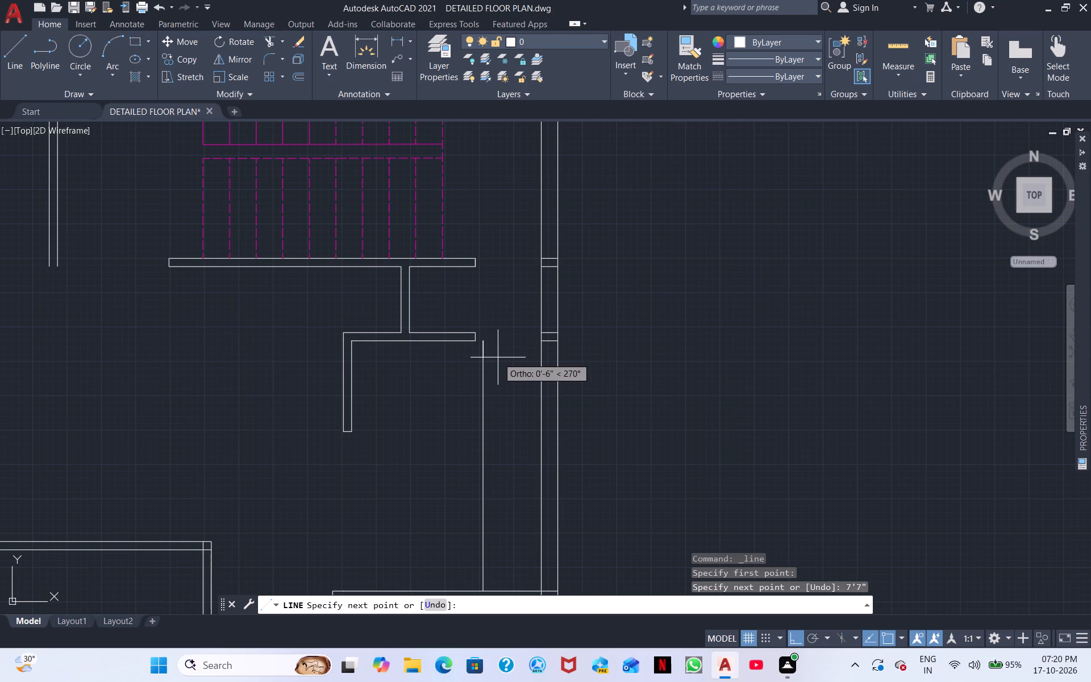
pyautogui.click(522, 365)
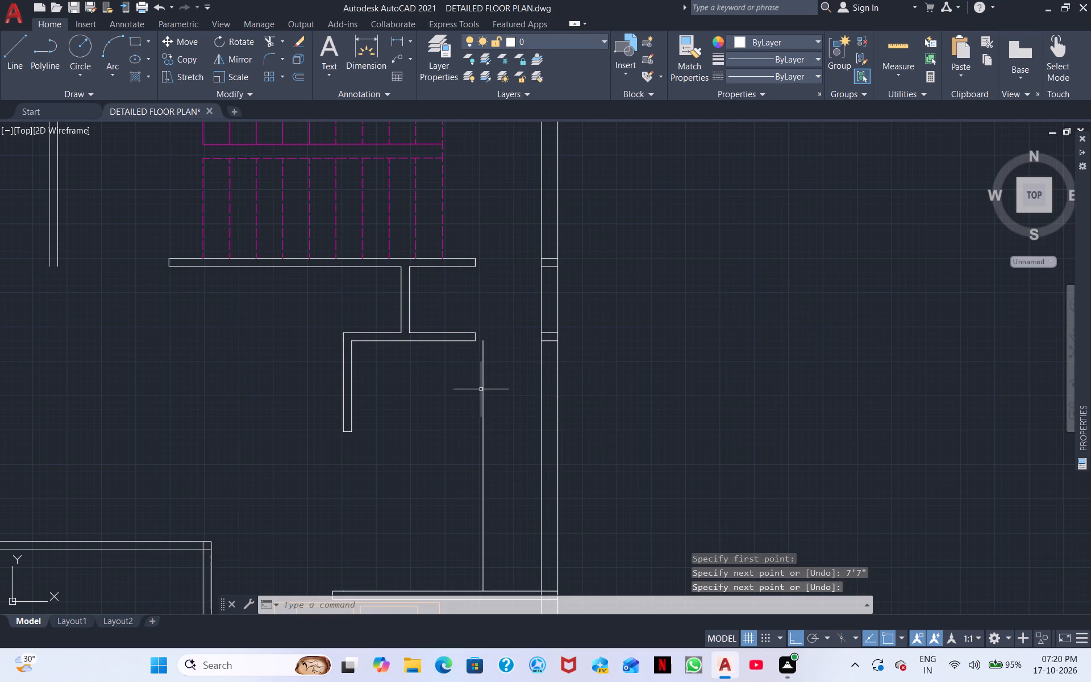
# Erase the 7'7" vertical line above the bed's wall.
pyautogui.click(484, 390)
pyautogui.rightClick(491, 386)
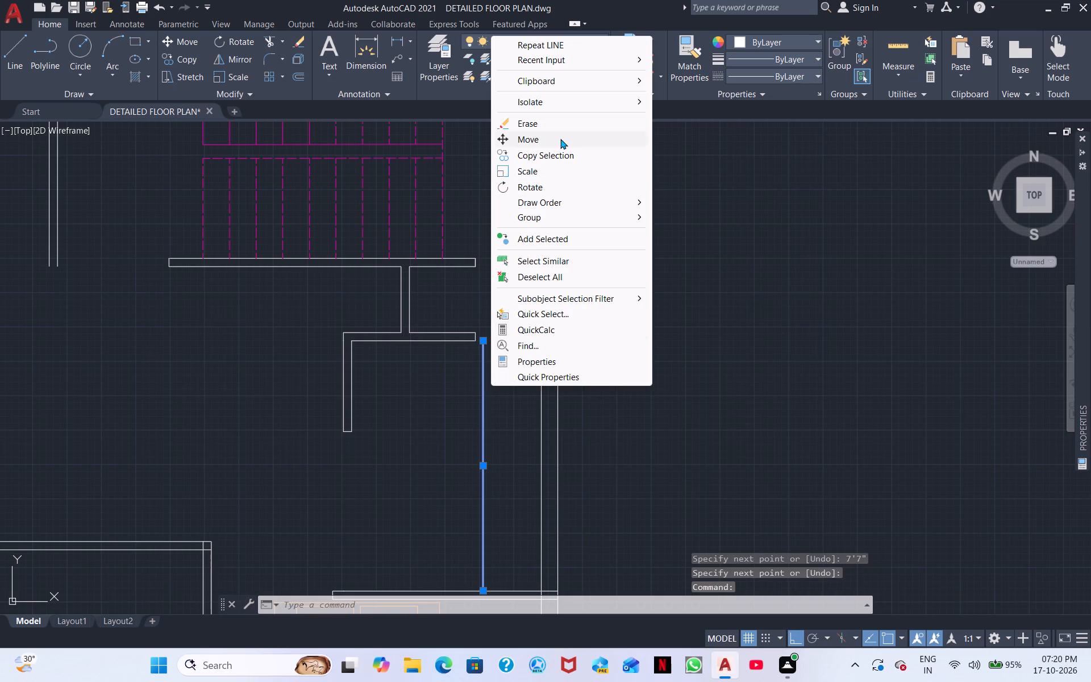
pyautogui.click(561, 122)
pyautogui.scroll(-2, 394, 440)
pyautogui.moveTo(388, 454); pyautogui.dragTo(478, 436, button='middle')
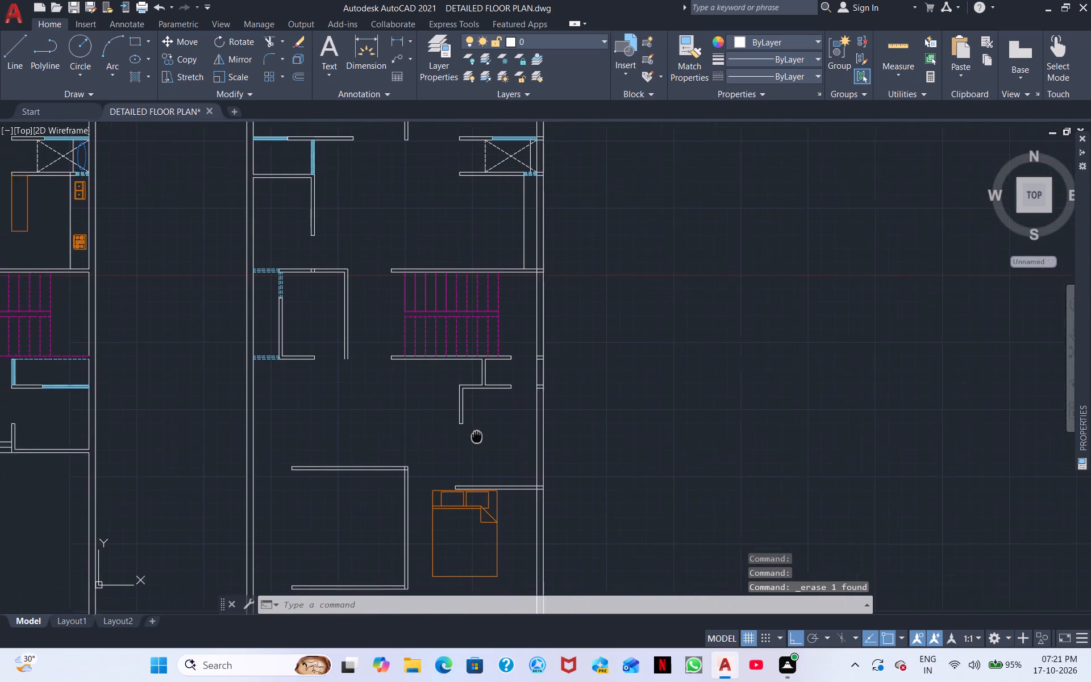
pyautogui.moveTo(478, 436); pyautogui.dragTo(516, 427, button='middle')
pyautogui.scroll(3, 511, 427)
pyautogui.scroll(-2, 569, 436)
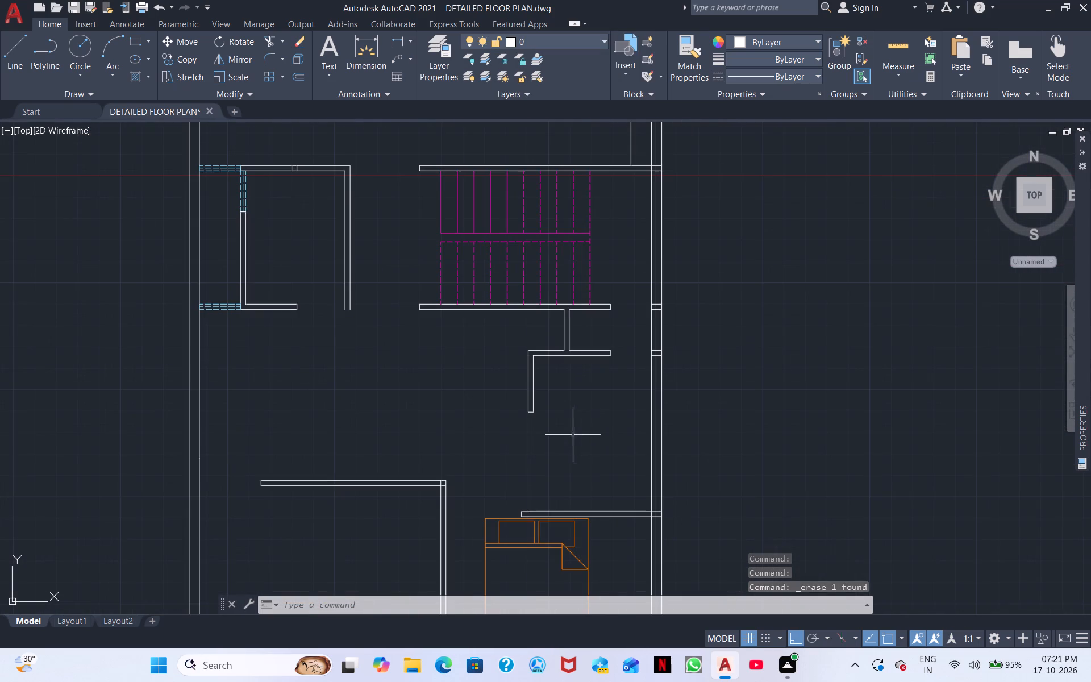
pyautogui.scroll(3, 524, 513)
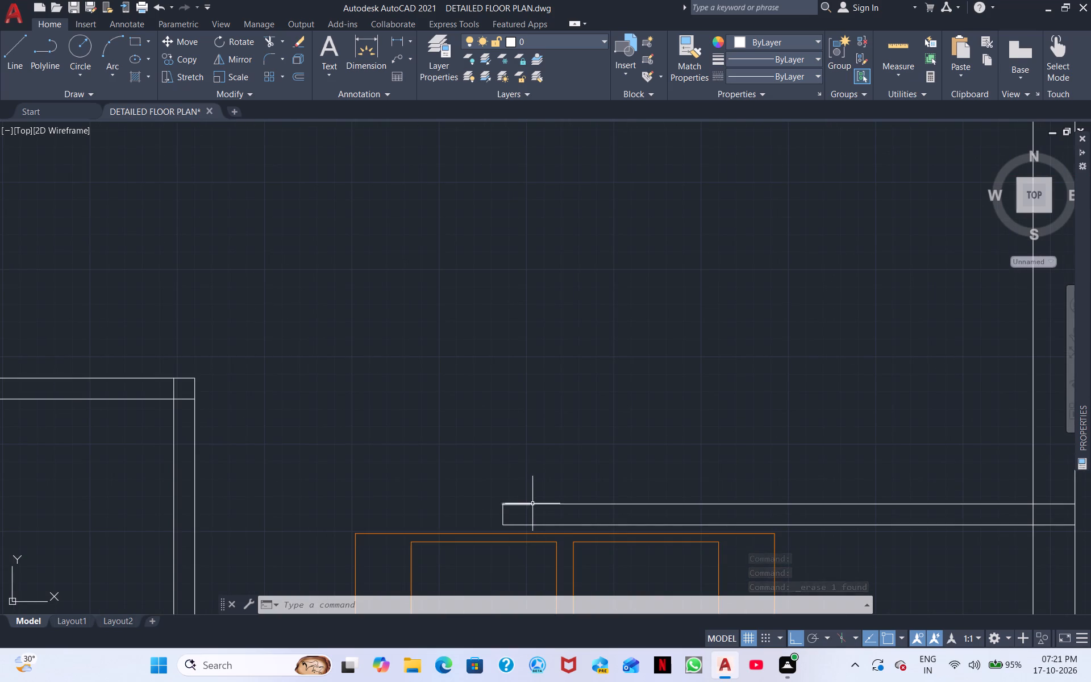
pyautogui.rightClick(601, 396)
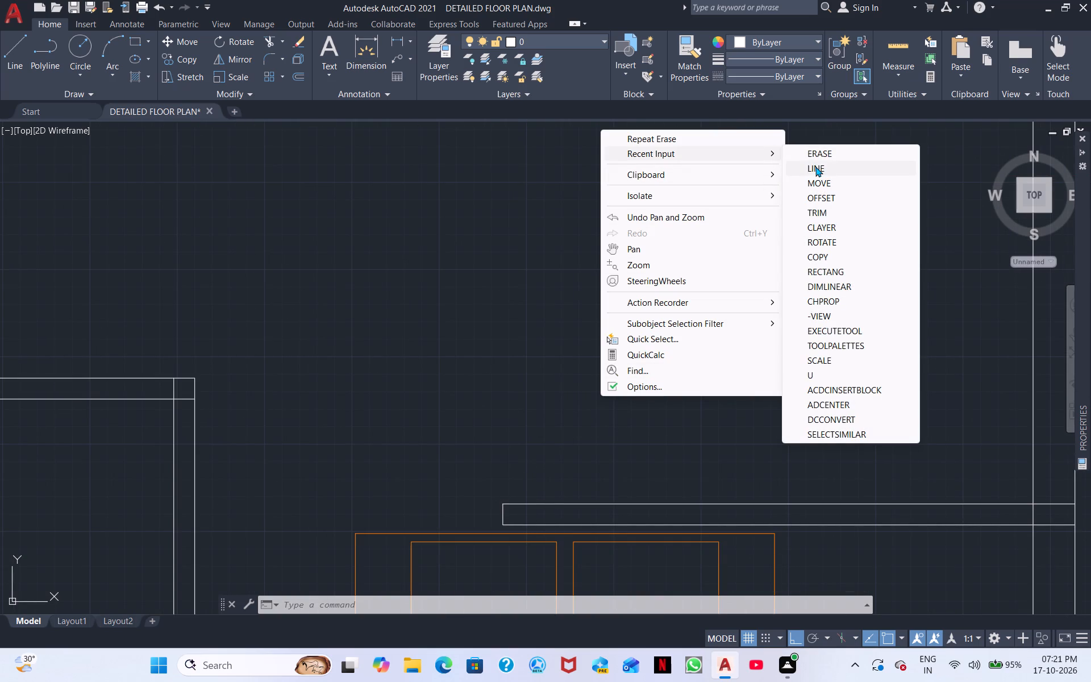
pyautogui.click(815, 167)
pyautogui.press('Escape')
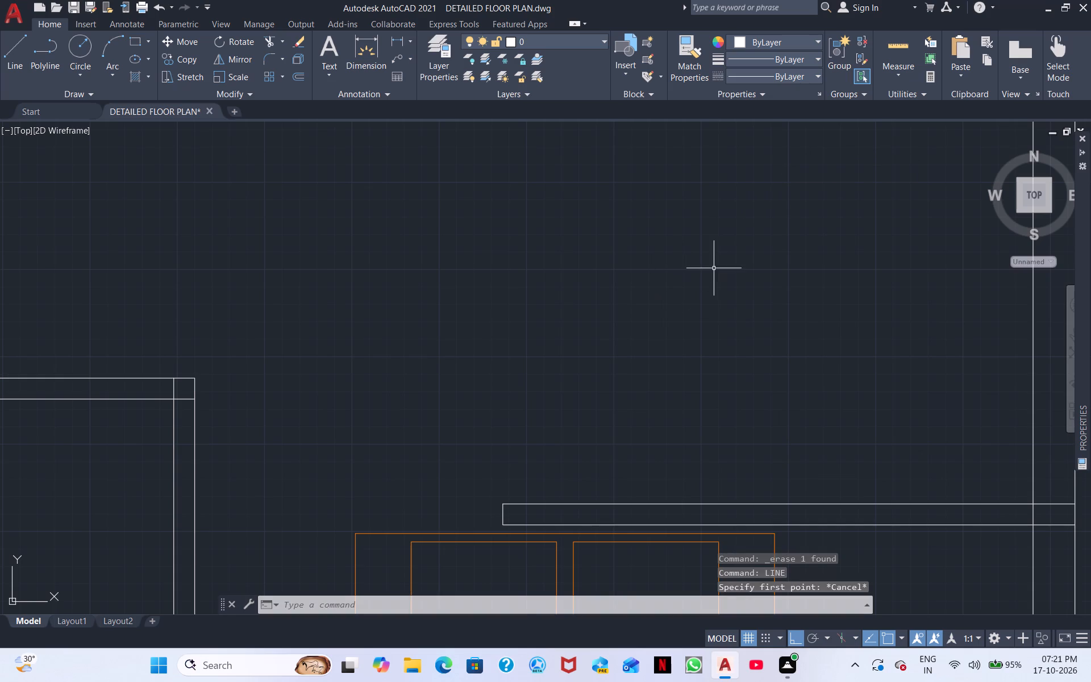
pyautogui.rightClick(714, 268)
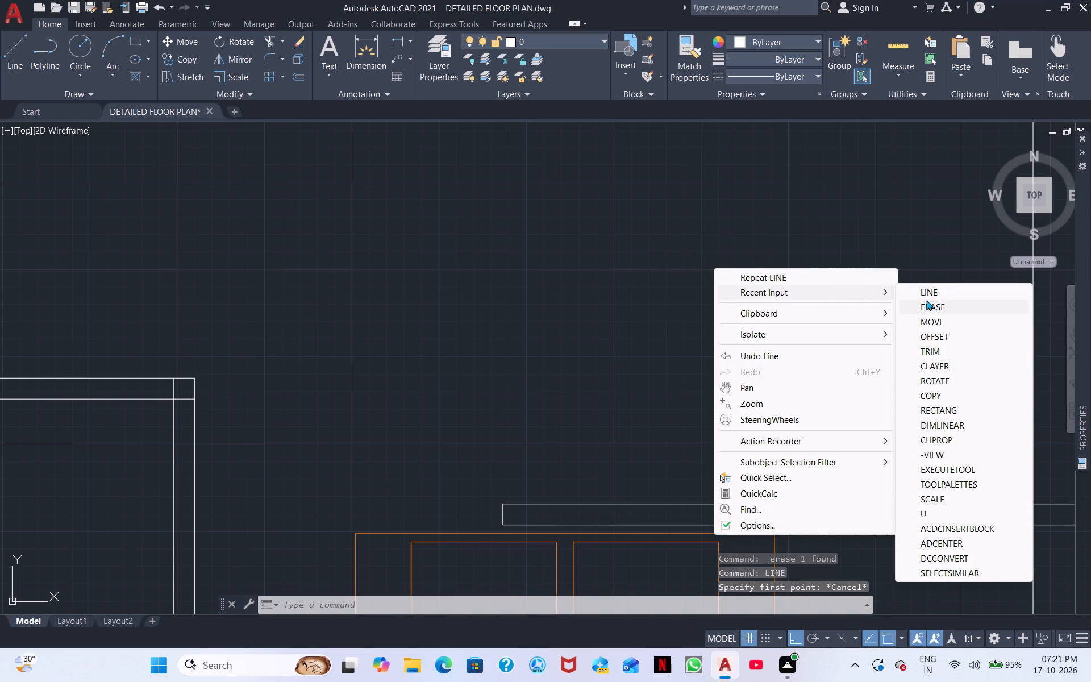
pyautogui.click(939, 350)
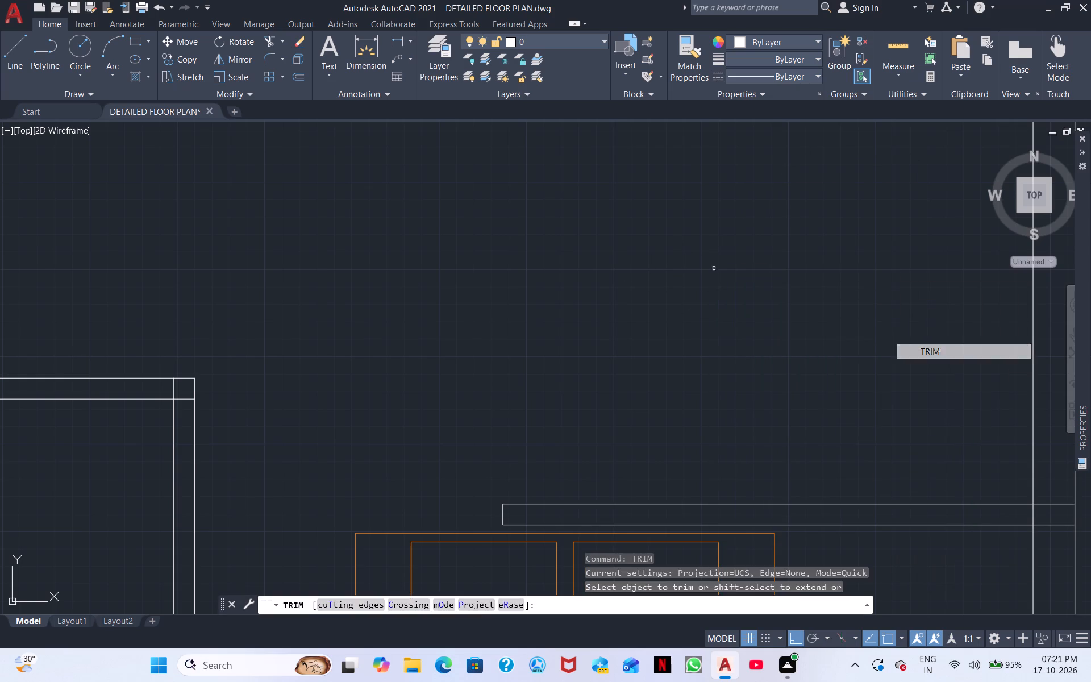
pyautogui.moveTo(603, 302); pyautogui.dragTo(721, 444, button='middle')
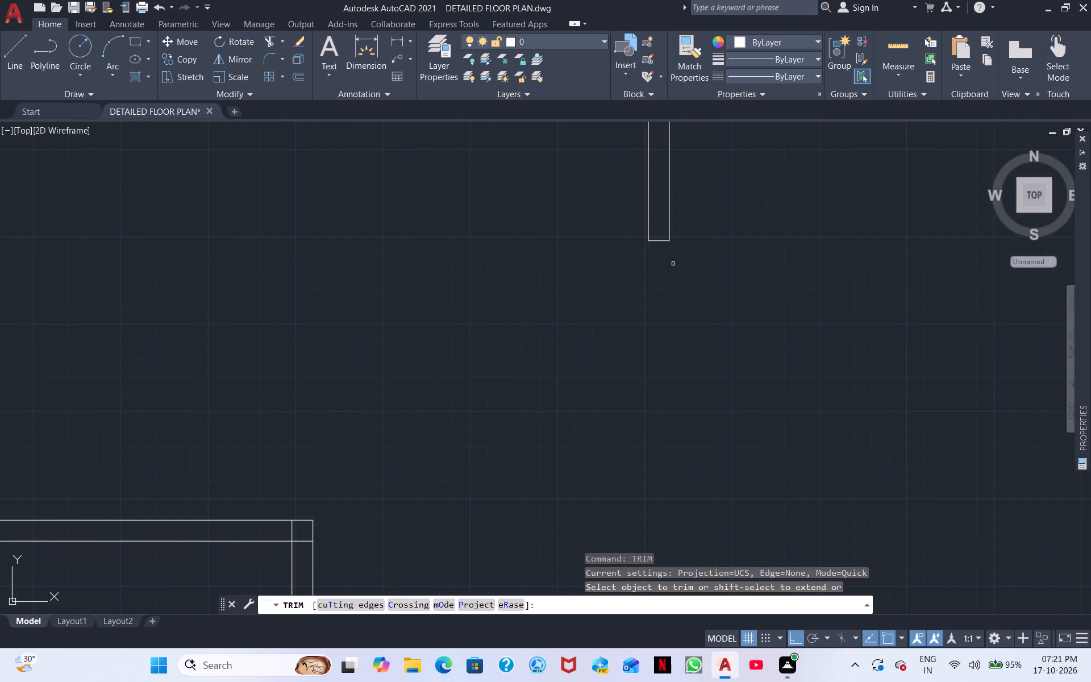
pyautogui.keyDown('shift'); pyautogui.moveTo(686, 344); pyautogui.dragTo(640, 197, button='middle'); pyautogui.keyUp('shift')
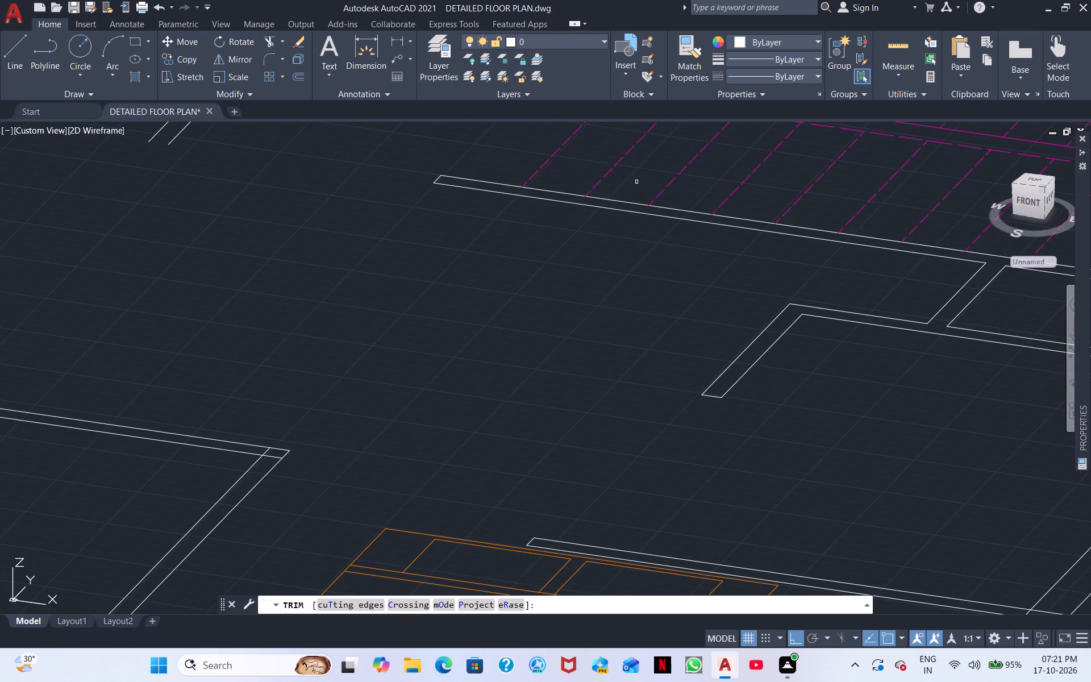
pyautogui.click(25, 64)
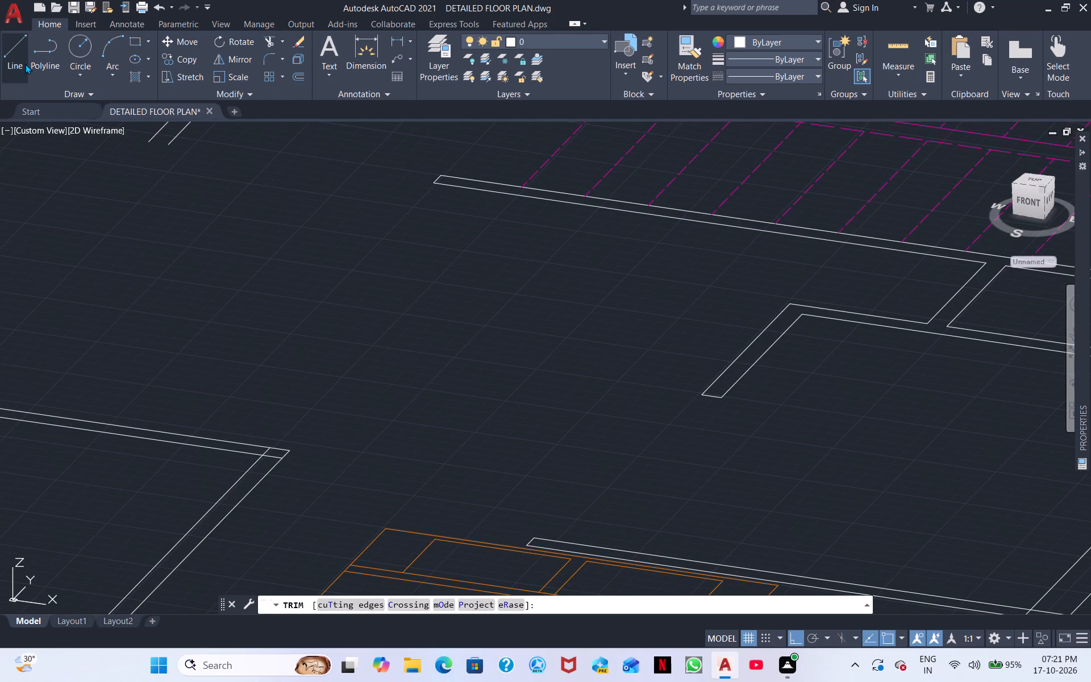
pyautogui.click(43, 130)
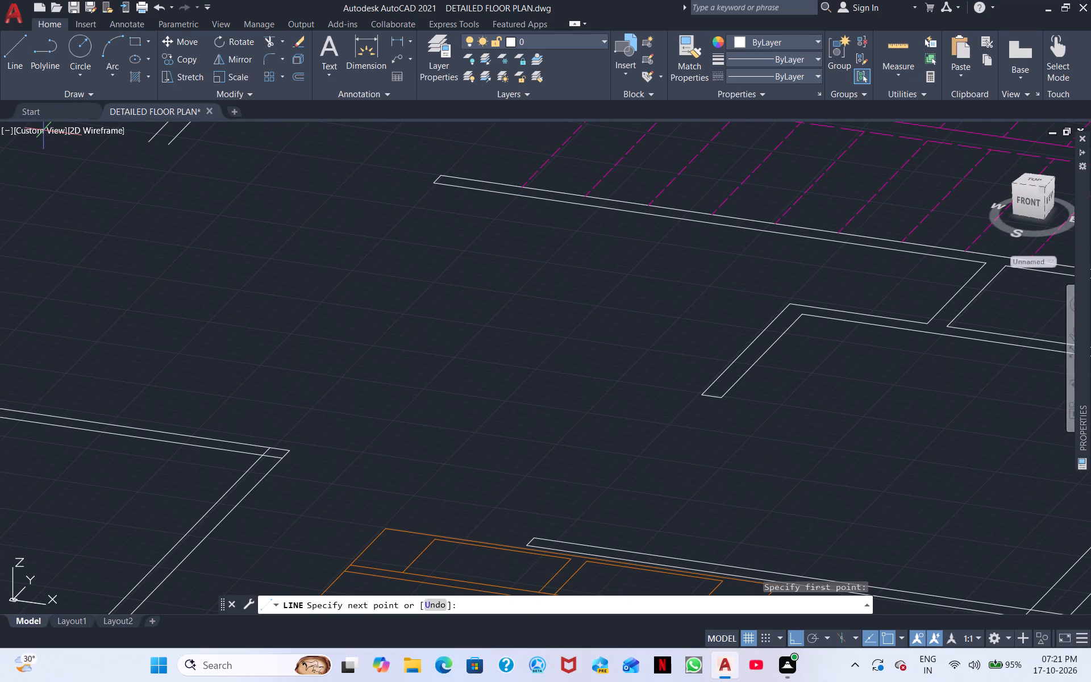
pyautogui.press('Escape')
# Restore the Top view of the floor plans in place of the tilted custom view.
pyautogui.click(49, 123)
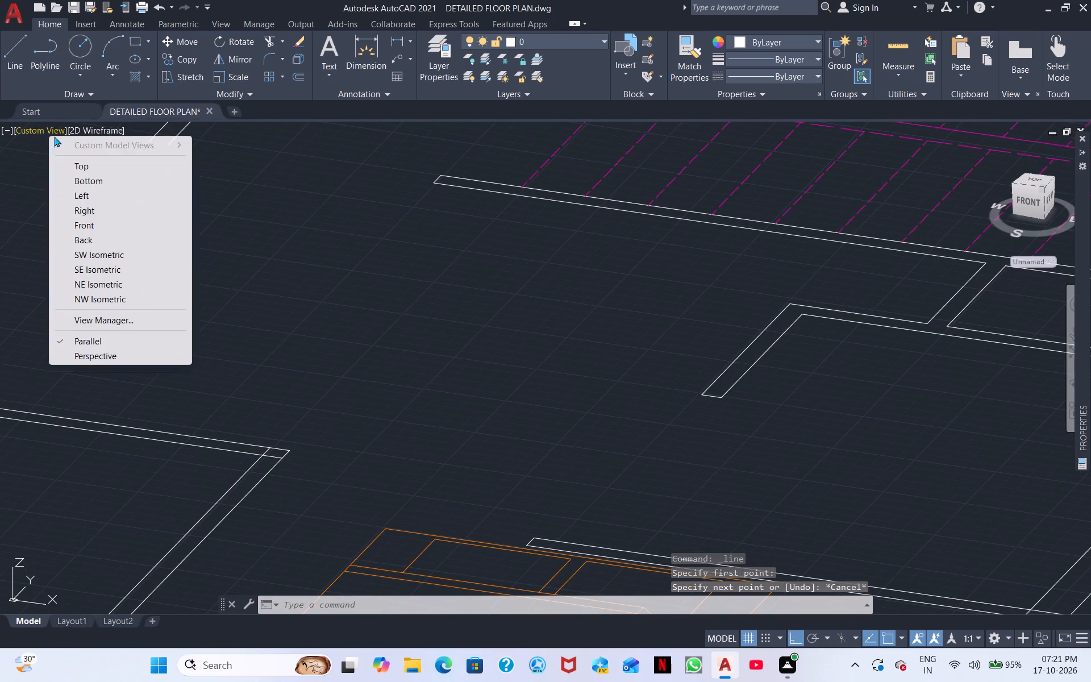
pyautogui.click(93, 170)
pyautogui.scroll(-1, 339, 290)
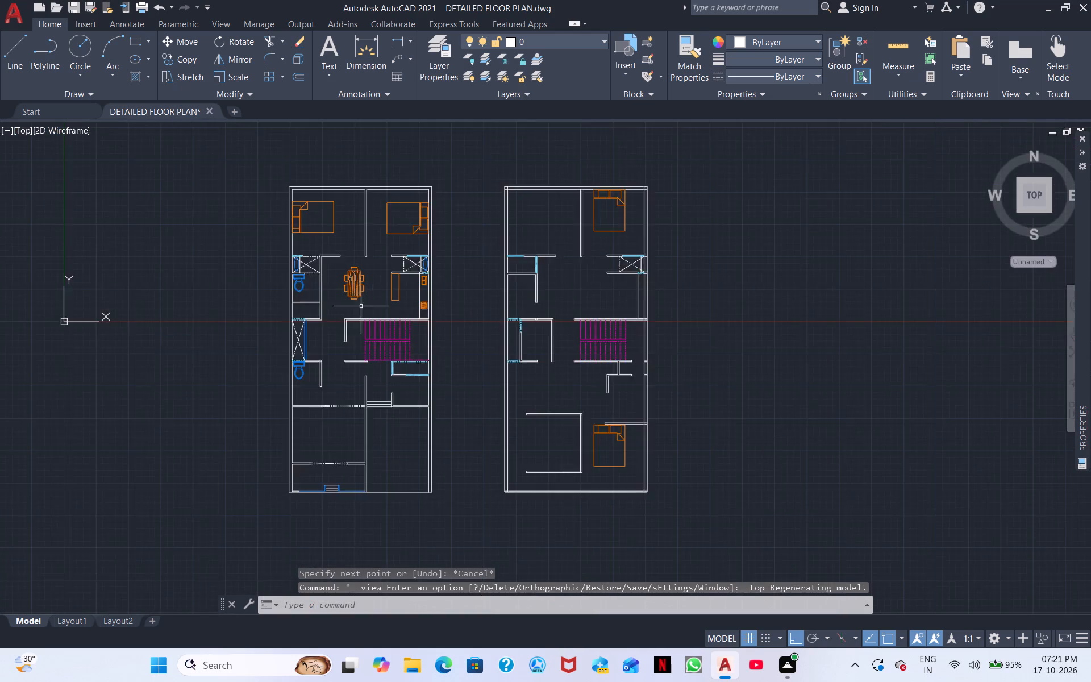
pyautogui.scroll(-1, 362, 306)
pyautogui.scroll(3, 511, 324)
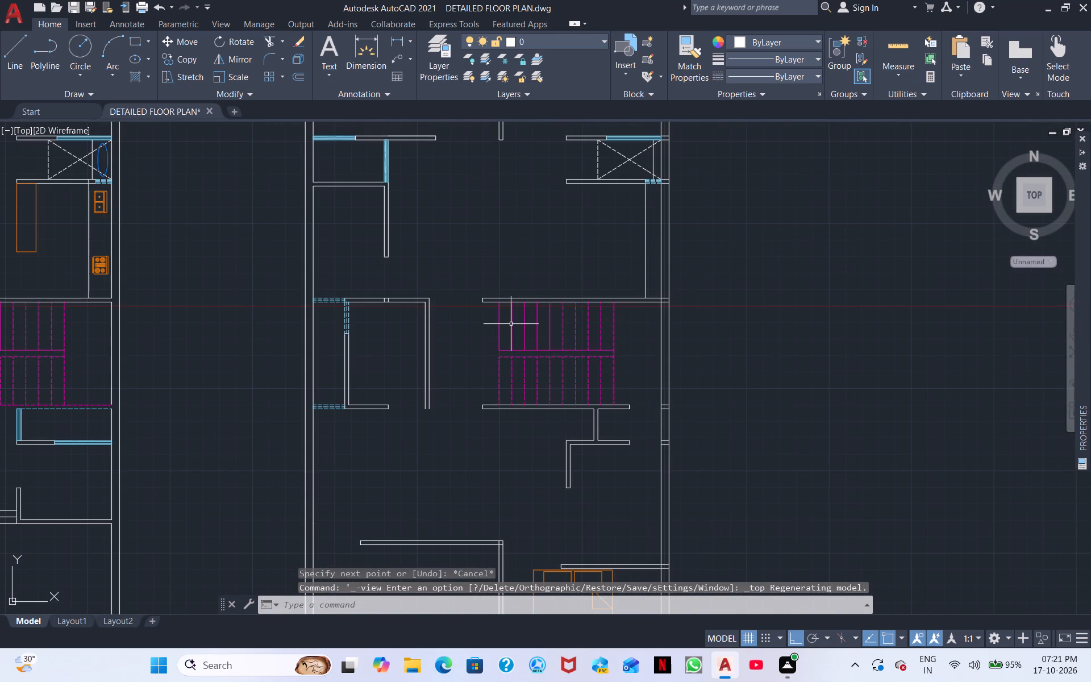
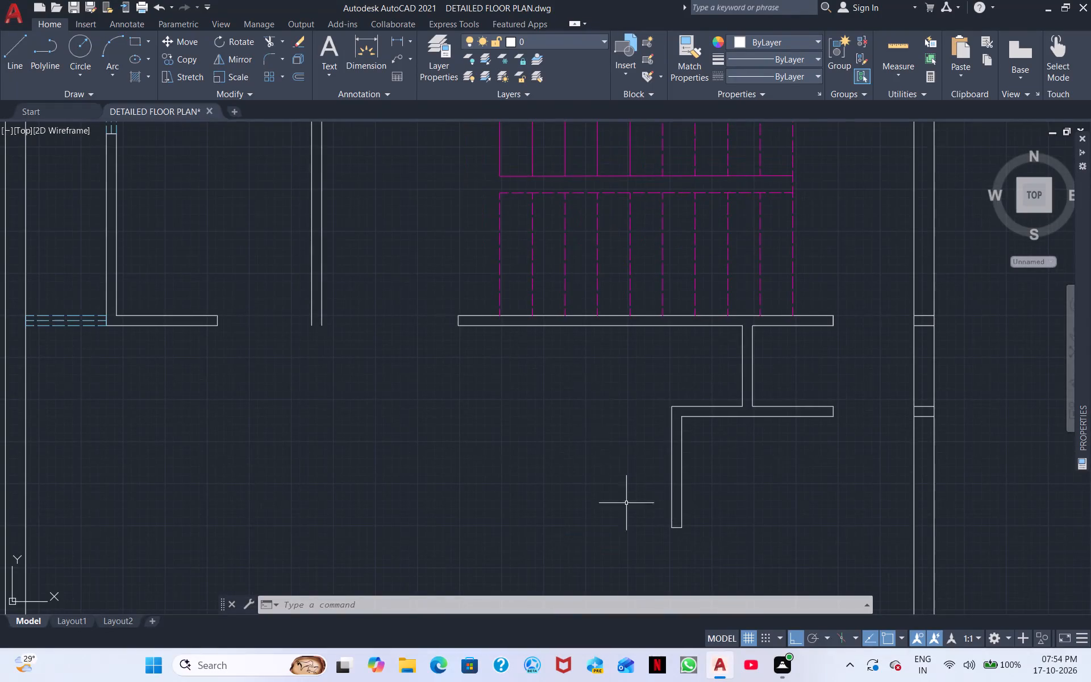
# Set the linetype of all dashed stair lines, in both flights of the right-hand plan's staircase, to ByLayer.
pyautogui.scroll(2, 595, 409)
pyautogui.moveTo(609, 416); pyautogui.dragTo(638, 541, button='middle')
pyautogui.scroll(-2, 638, 542)
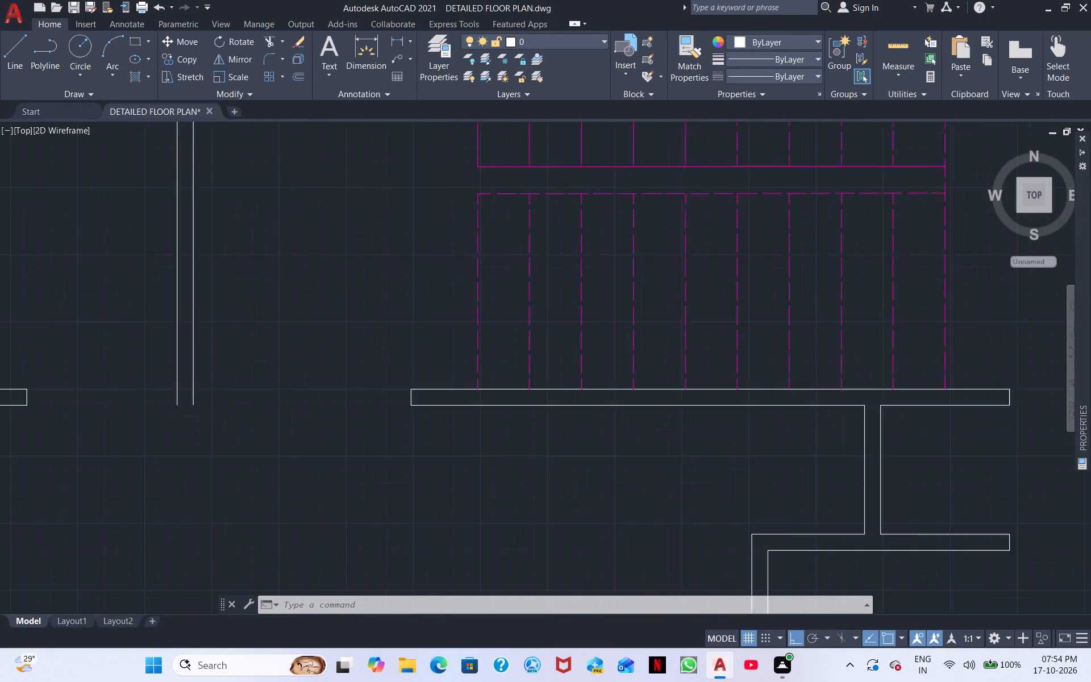
pyautogui.moveTo(644, 534); pyautogui.dragTo(639, 427, button='middle')
pyautogui.moveTo(627, 459); pyautogui.dragTo(655, 541, button='middle')
pyautogui.moveTo(607, 529); pyautogui.dragTo(725, 487, button='middle')
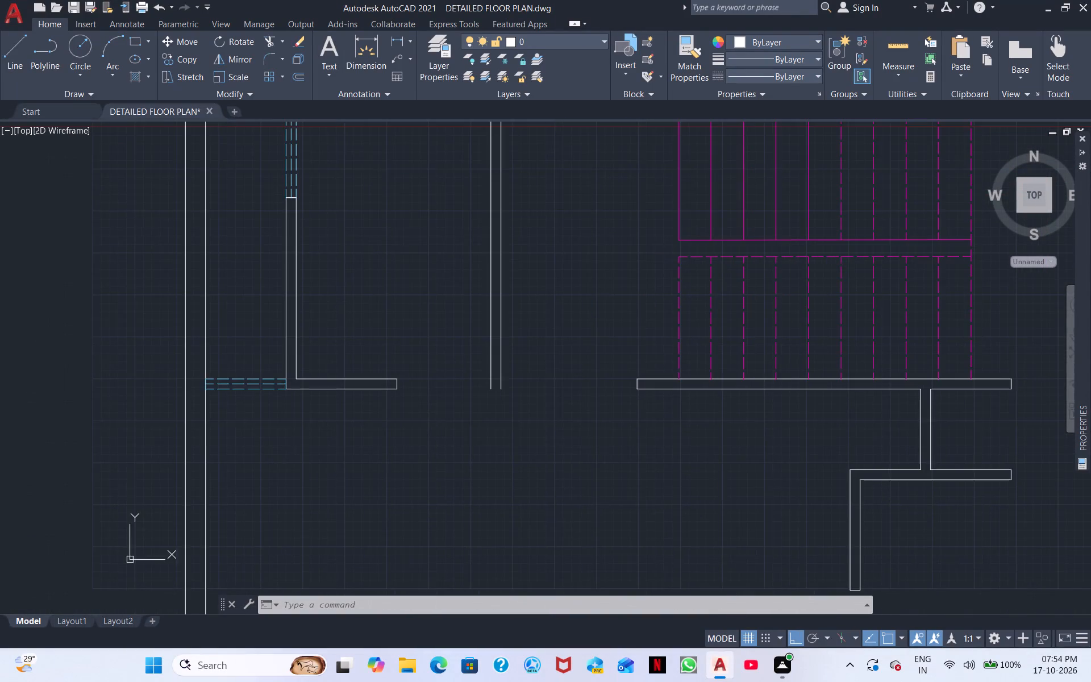
pyautogui.scroll(-1, 626, 502)
pyautogui.click(854, 387)
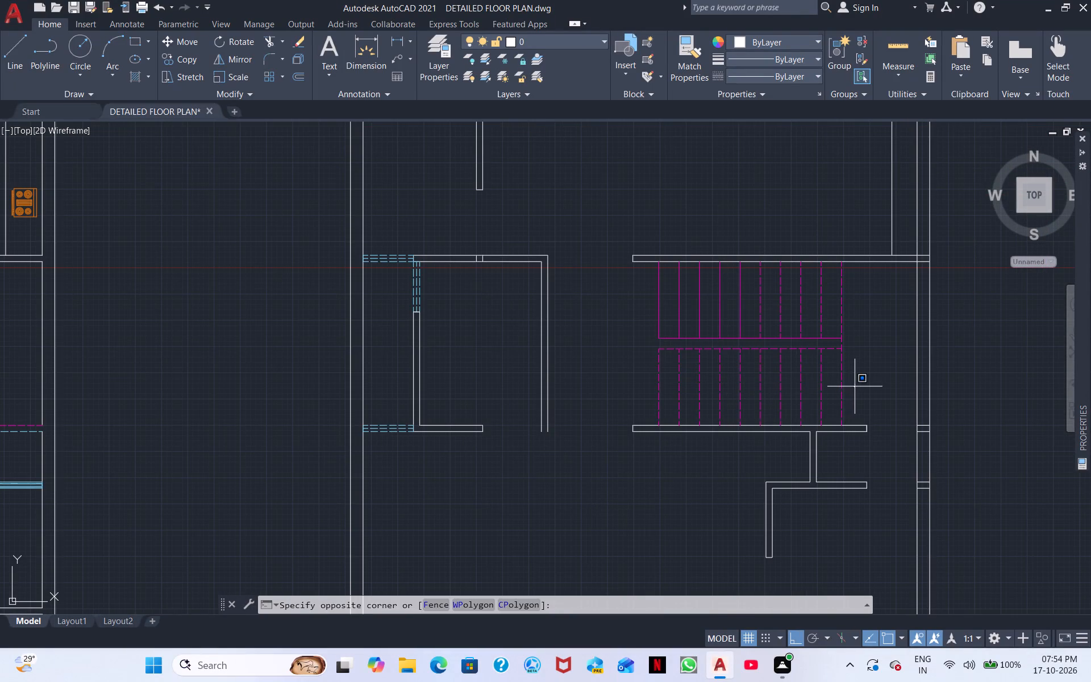
pyautogui.click(663, 361)
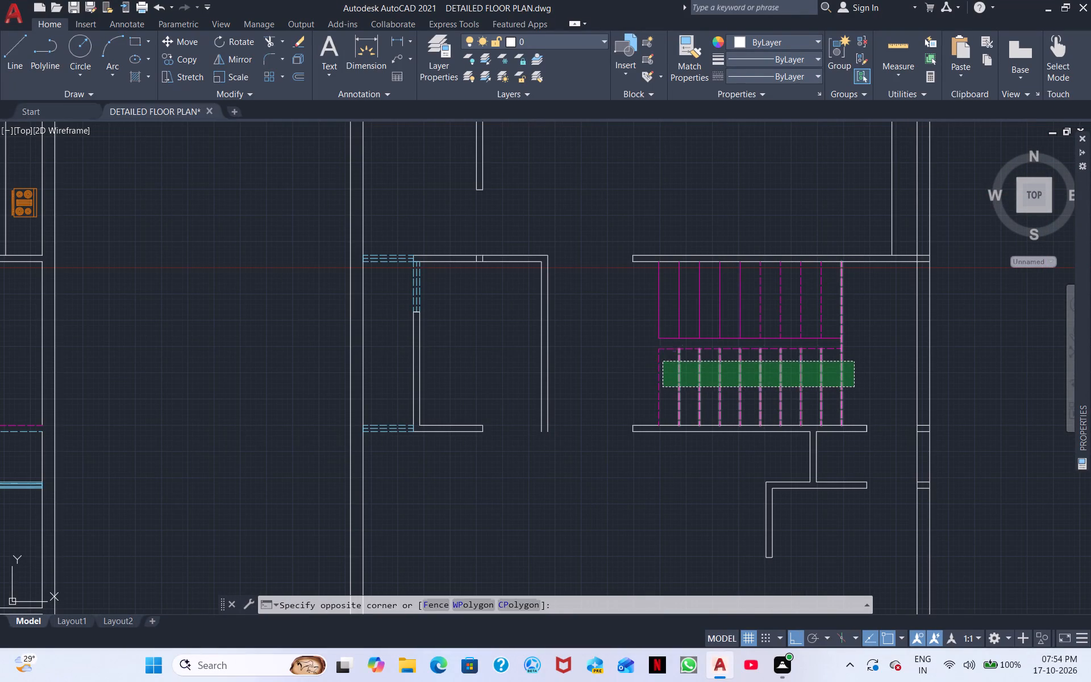
pyautogui.moveTo(664, 371); pyautogui.dragTo(643, 373)
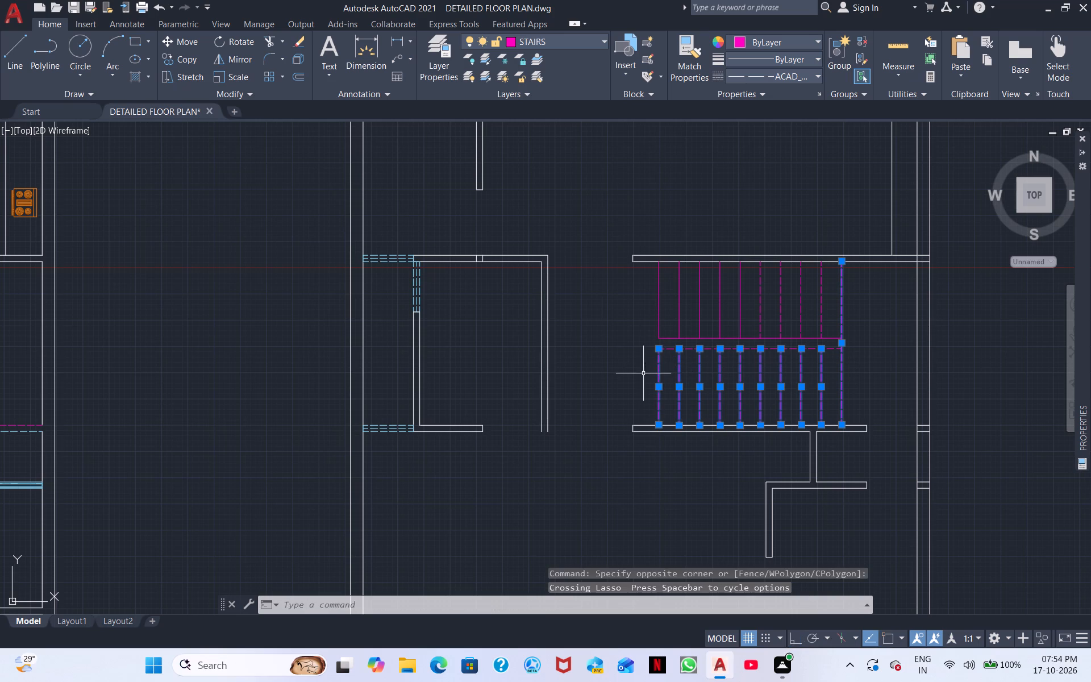
pyautogui.scroll(5, 698, 350)
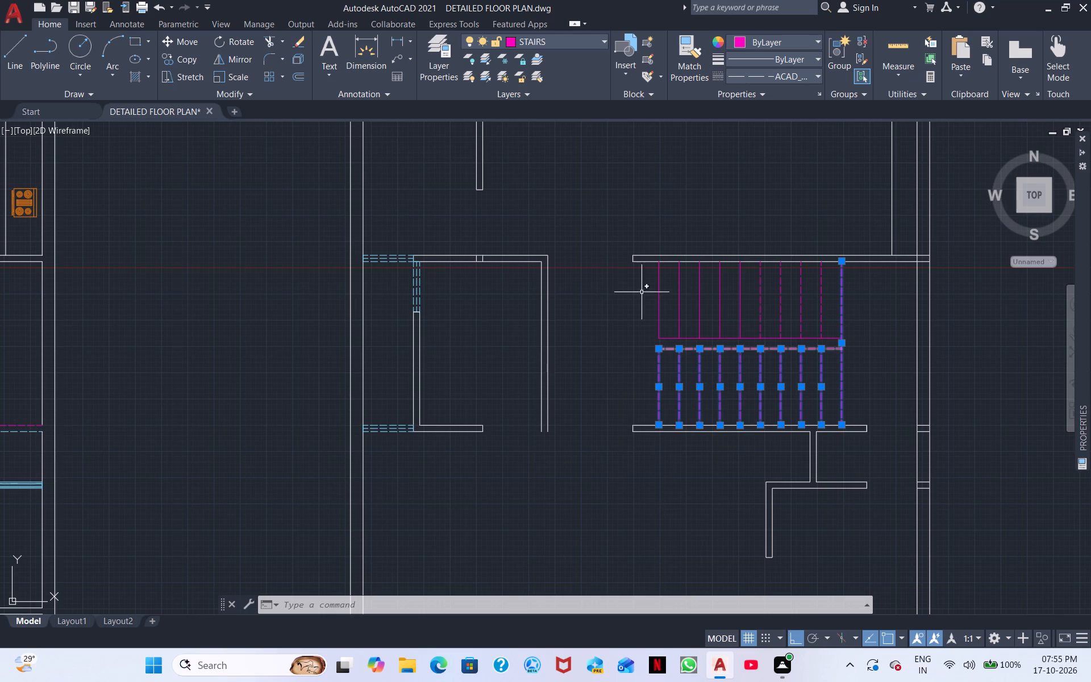
pyautogui.scroll(4, 749, 360)
pyautogui.moveTo(765, 367); pyautogui.dragTo(767, 409, button='middle')
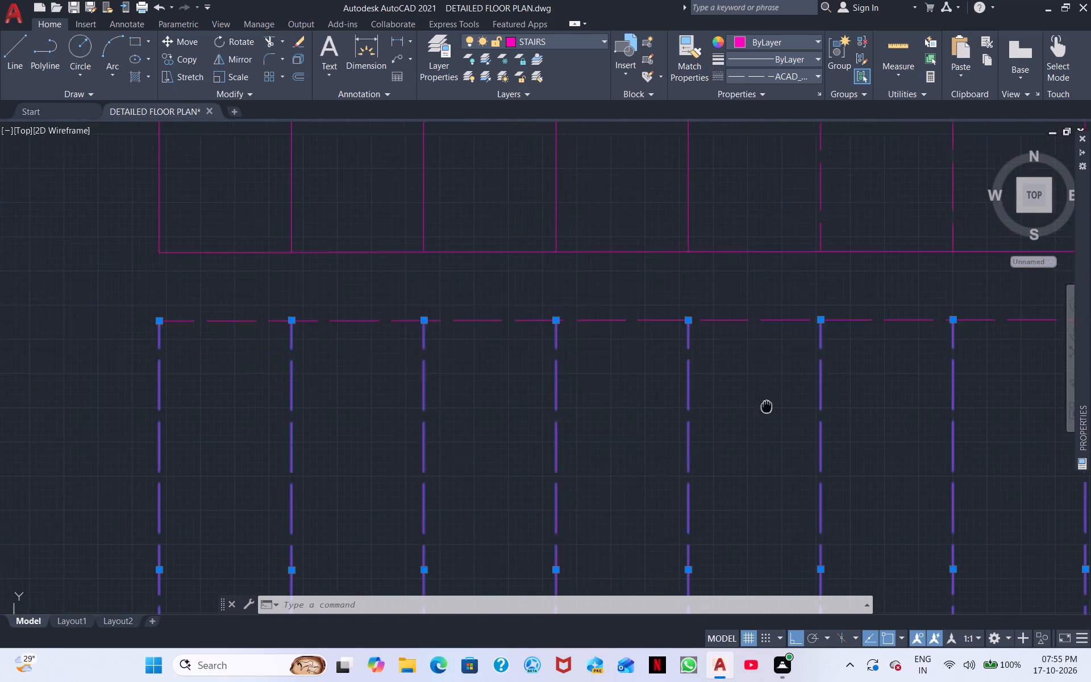
pyautogui.moveTo(767, 409); pyautogui.dragTo(765, 431, button='middle')
pyautogui.scroll(-4, 987, 478)
pyautogui.moveTo(1073, 485); pyautogui.dragTo(1068, 486)
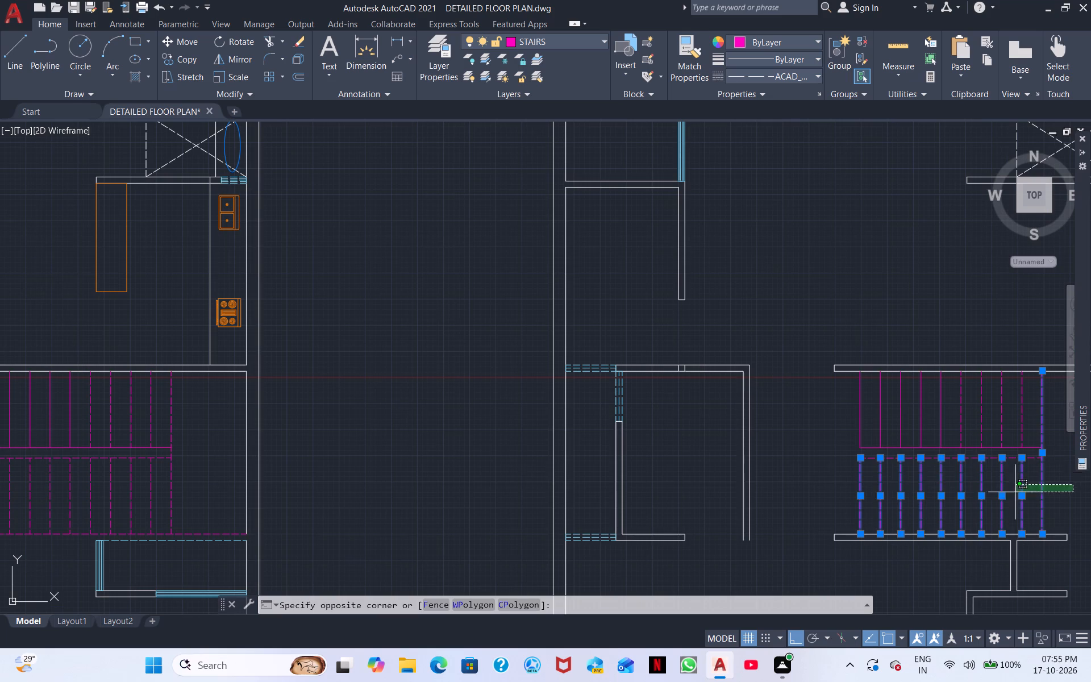
pyautogui.doubleClick(869, 449)
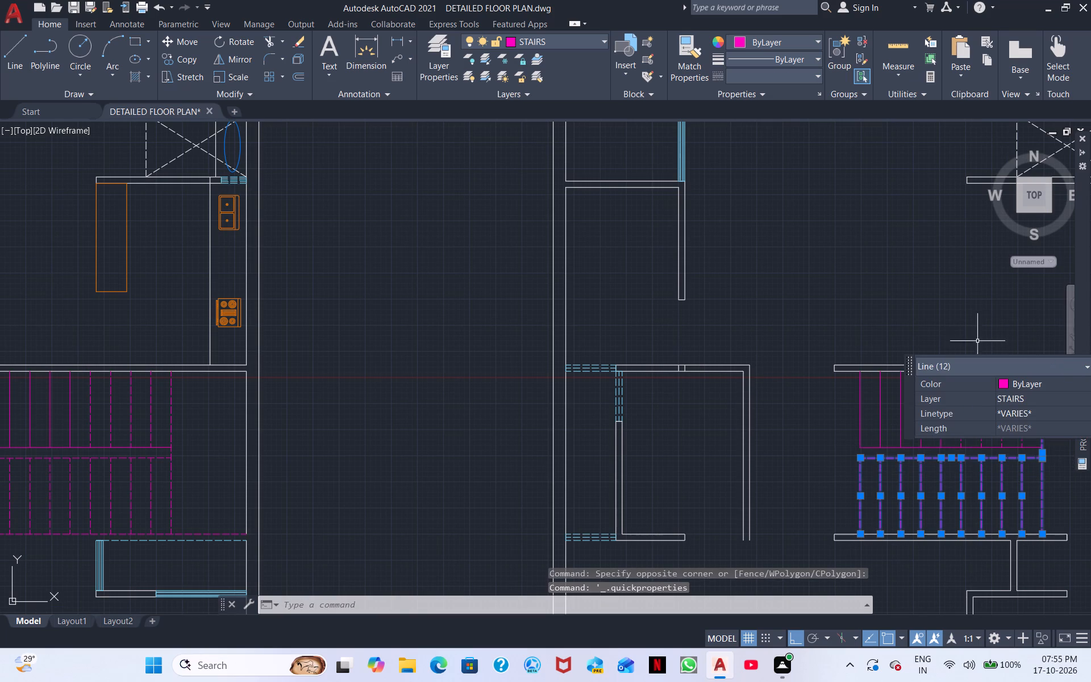
pyautogui.scroll(-2, 959, 331)
pyautogui.scroll(2, 947, 354)
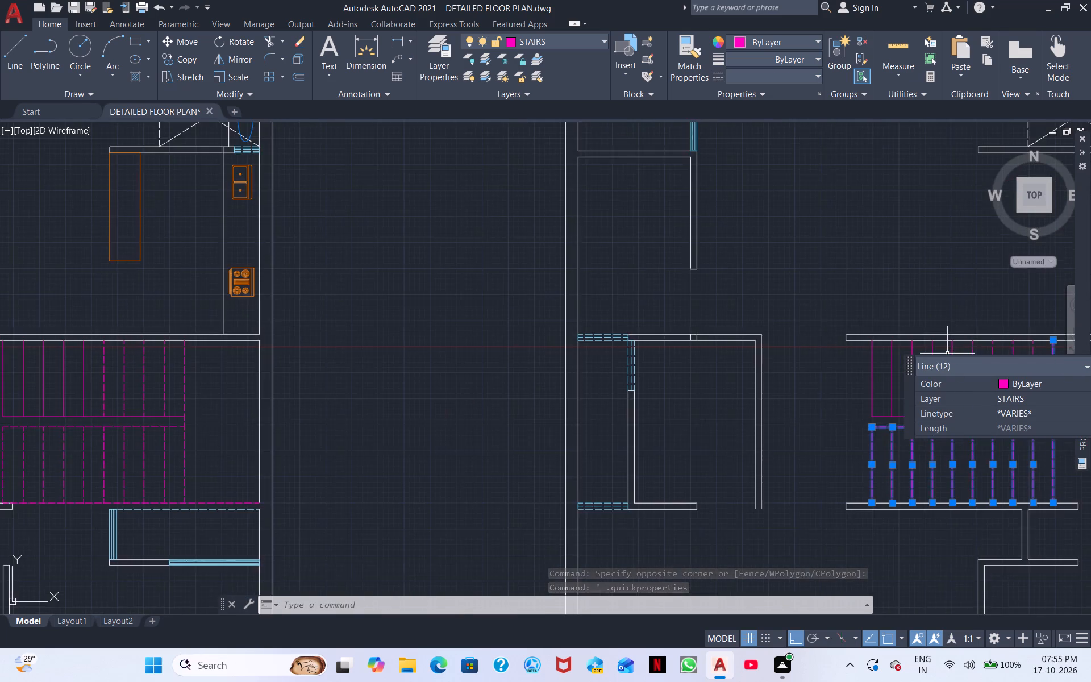
pyautogui.moveTo(947, 354); pyautogui.dragTo(615, 280, button='middle')
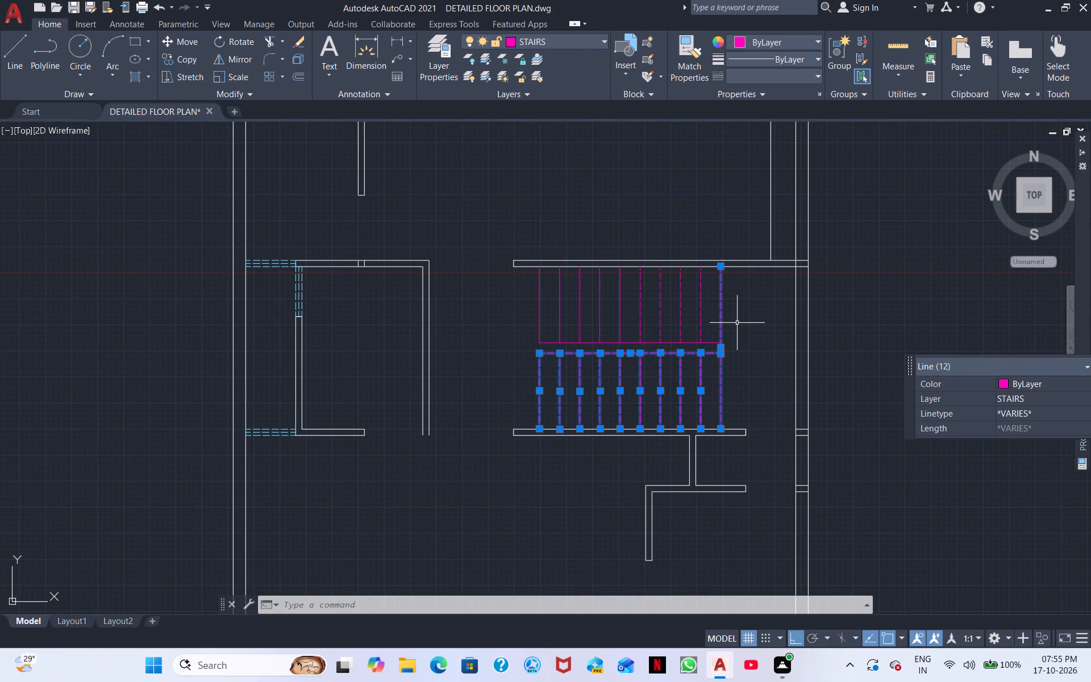
pyautogui.scroll(1, 737, 323)
pyautogui.moveTo(737, 323); pyautogui.dragTo(706, 372, button='middle')
pyautogui.click(706, 376)
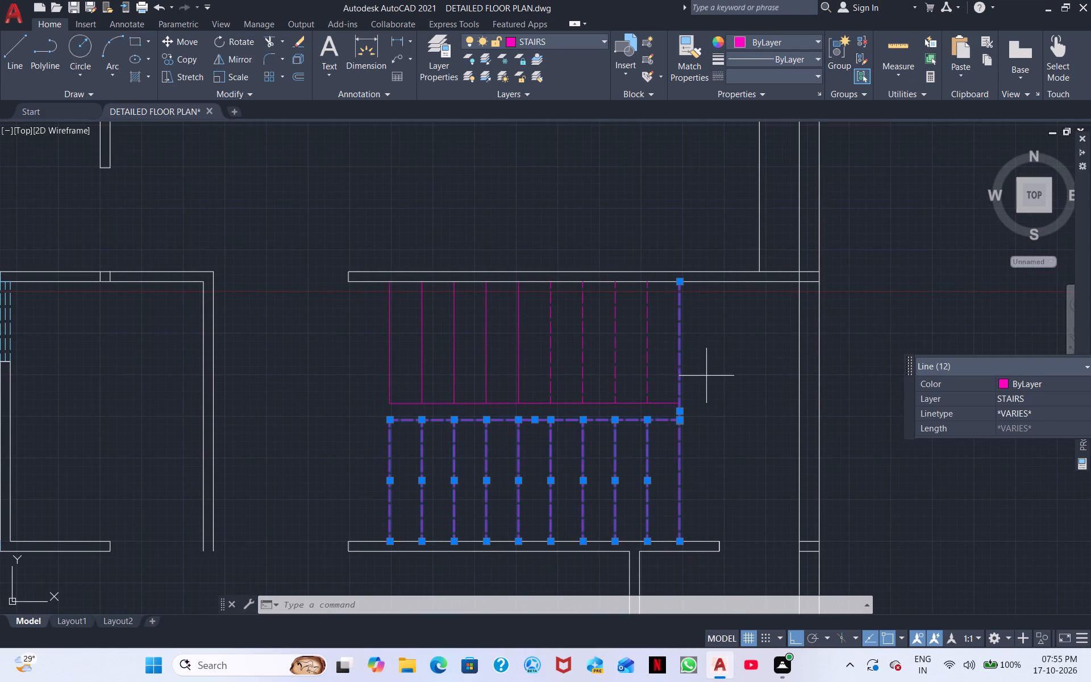
pyautogui.click(540, 331)
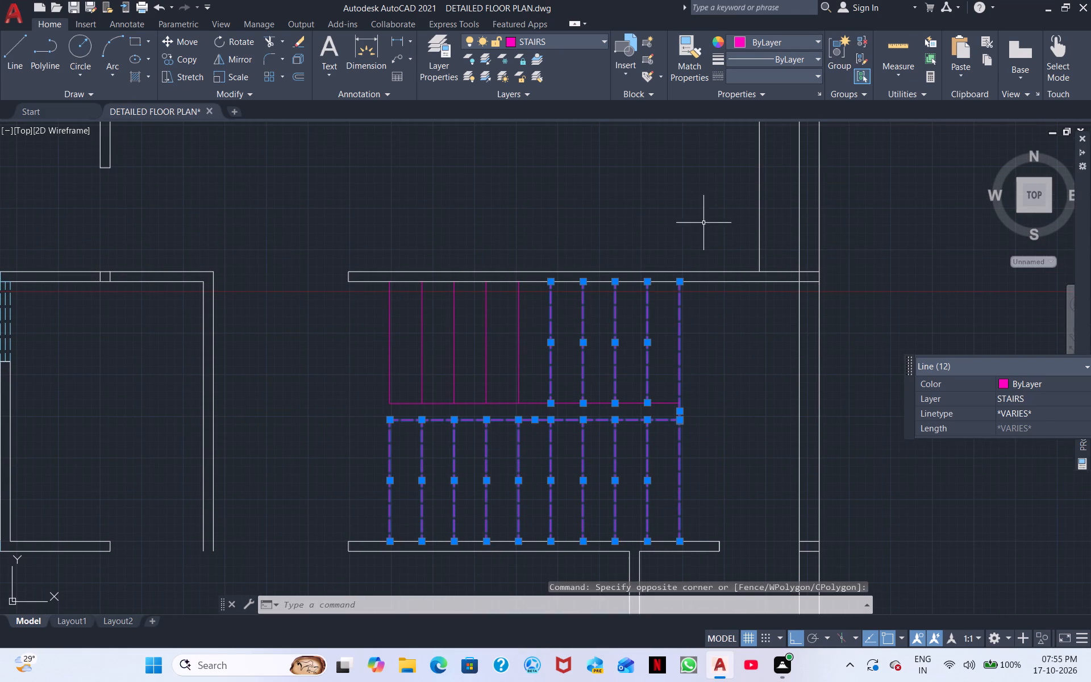
pyautogui.click(816, 76)
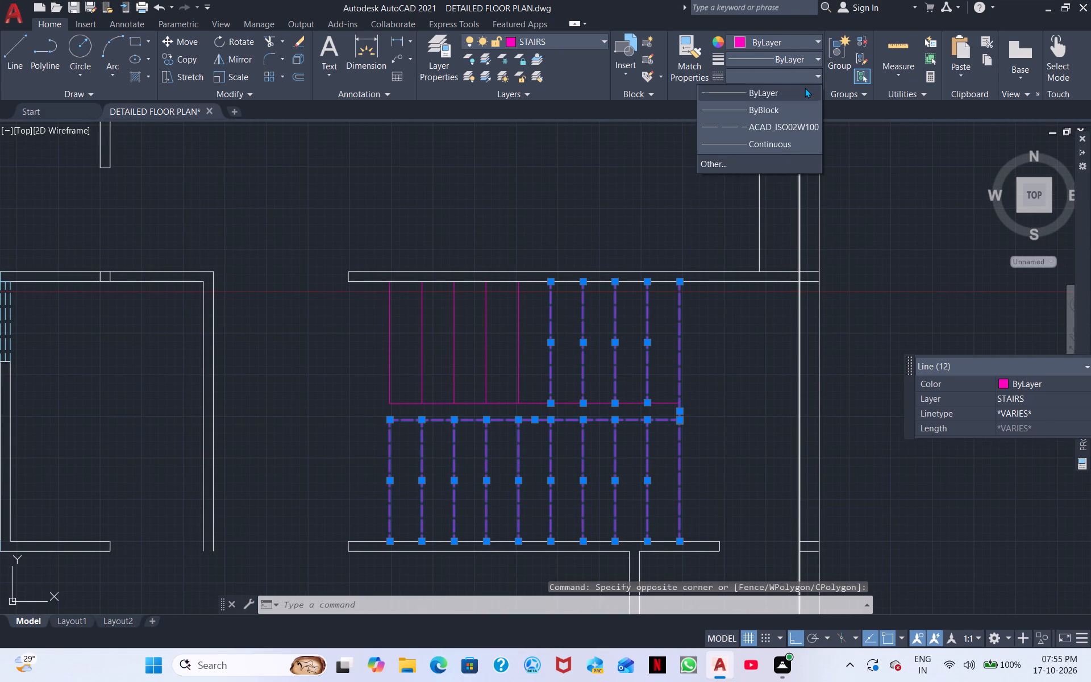
pyautogui.click(805, 88)
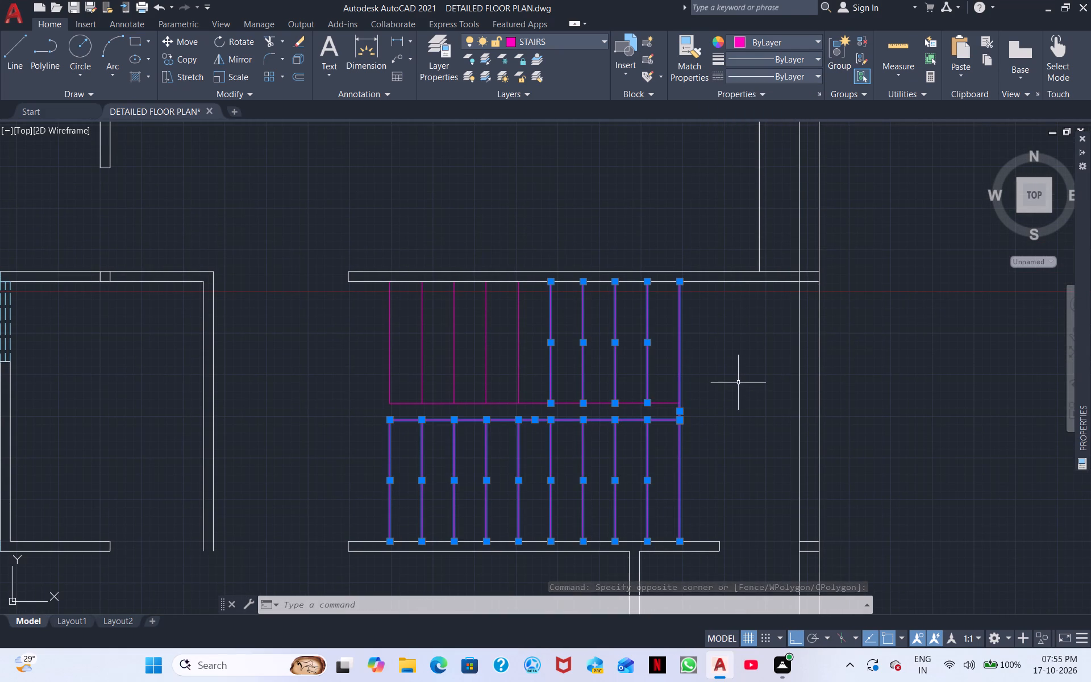
pyautogui.press('Escape')
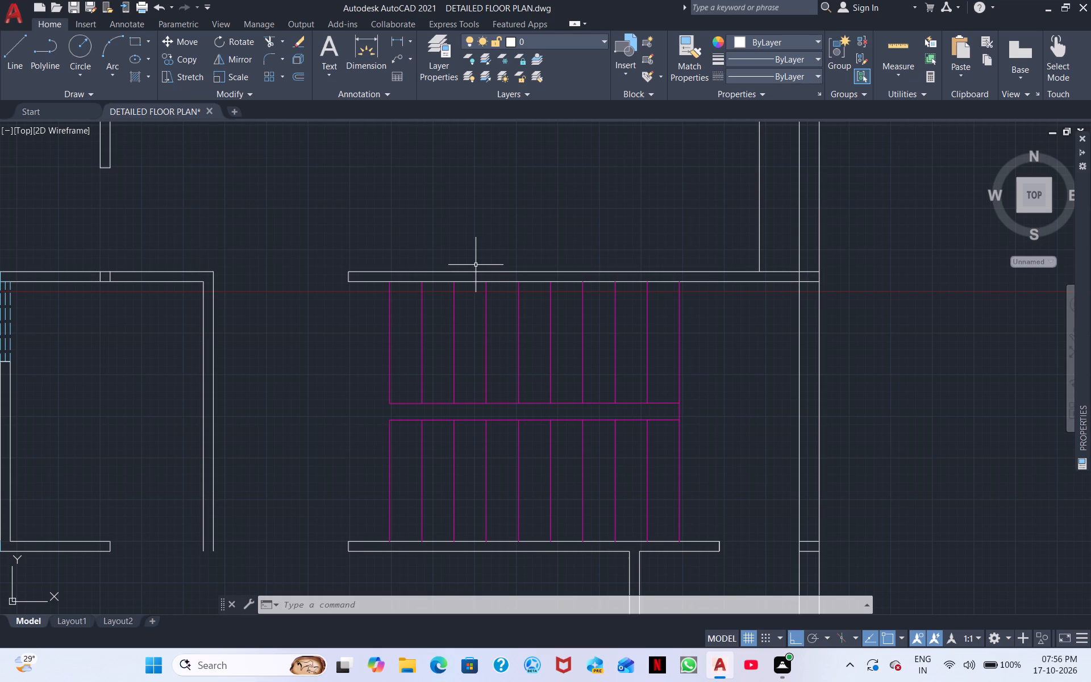
# Trim away the two short cross lines inside the horizontal top wall of the small room beside the staircase.
pyautogui.moveTo(301, 458); pyautogui.dragTo(353, 452, button='middle')
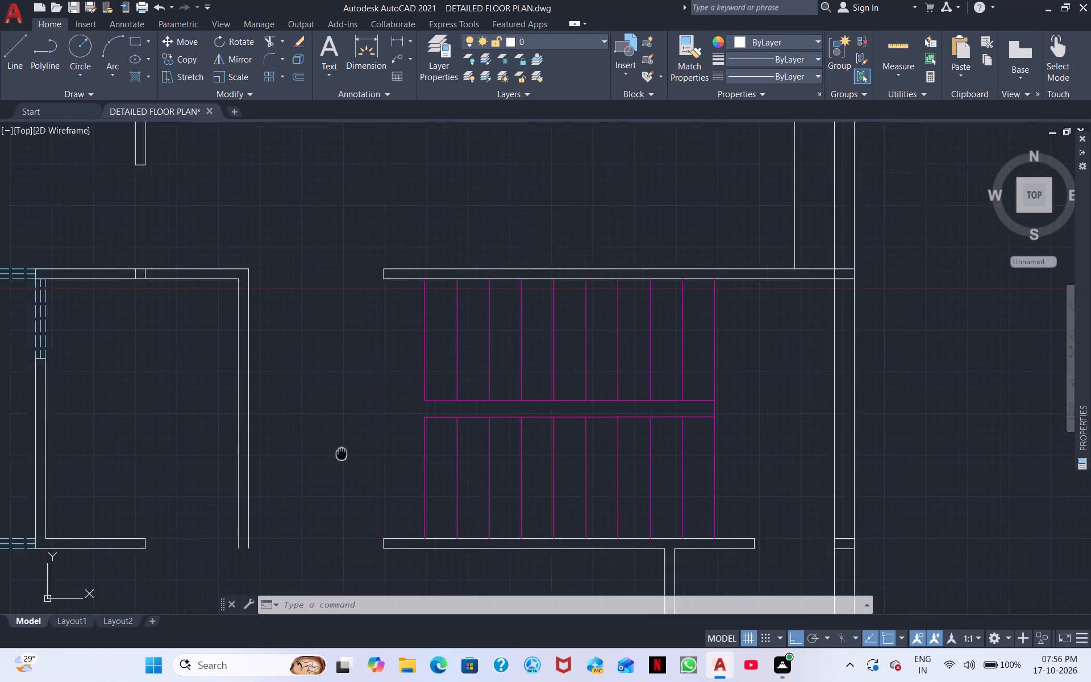
pyautogui.moveTo(353, 452); pyautogui.dragTo(538, 448, button='middle')
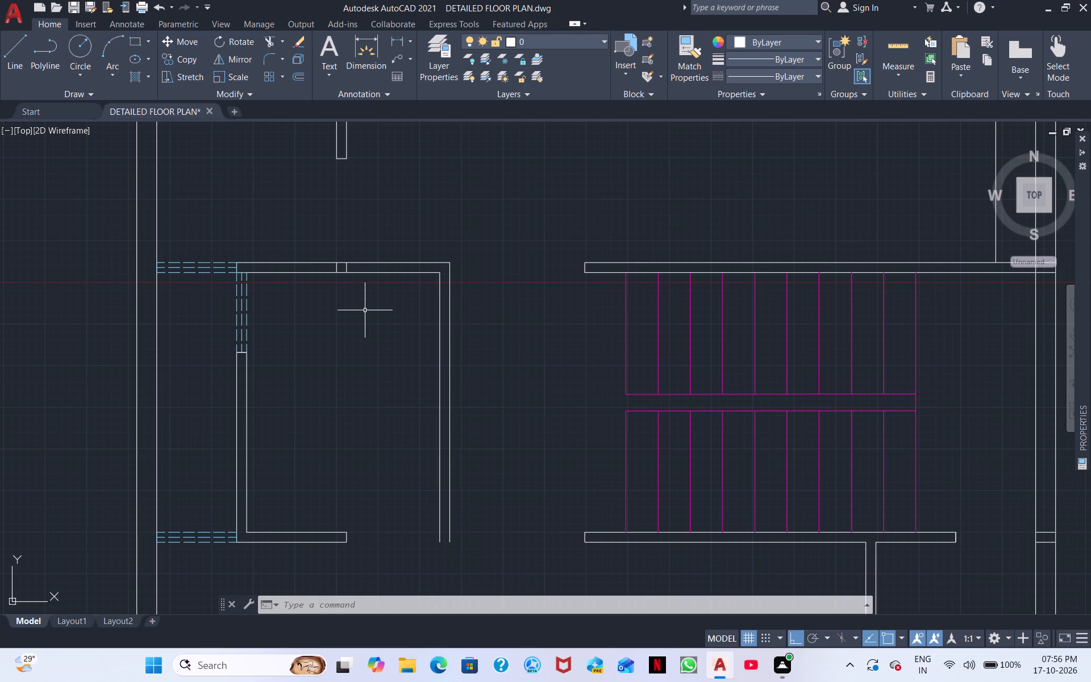
pyautogui.moveTo(301, 326); pyautogui.dragTo(309, 416, button='middle')
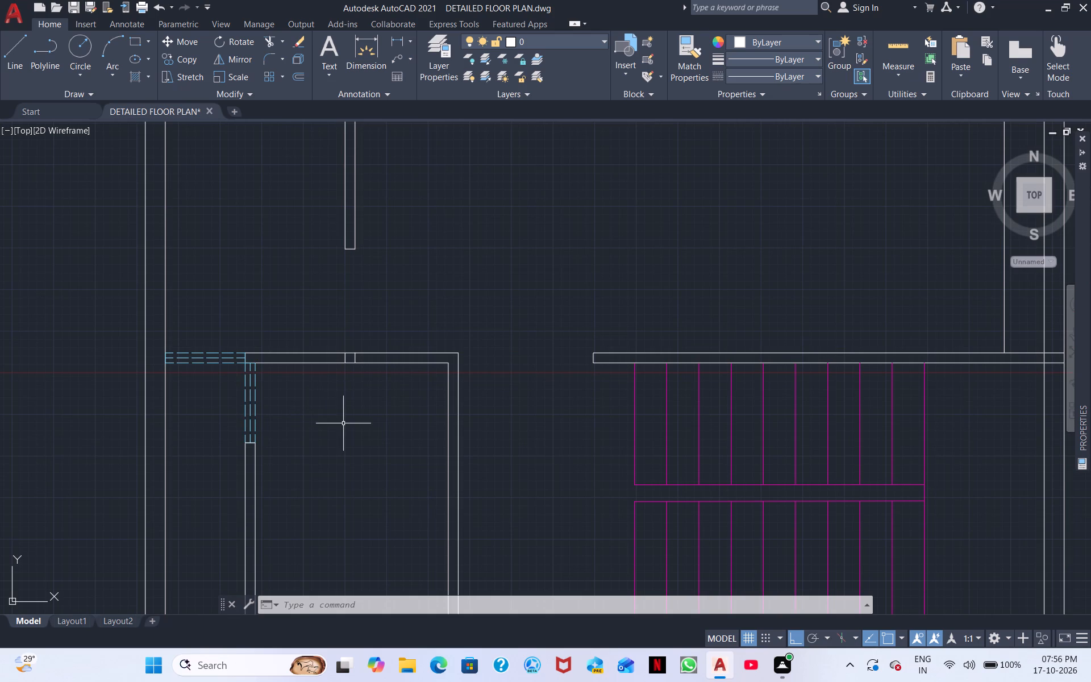
pyautogui.moveTo(365, 430); pyautogui.dragTo(359, 469, button='middle')
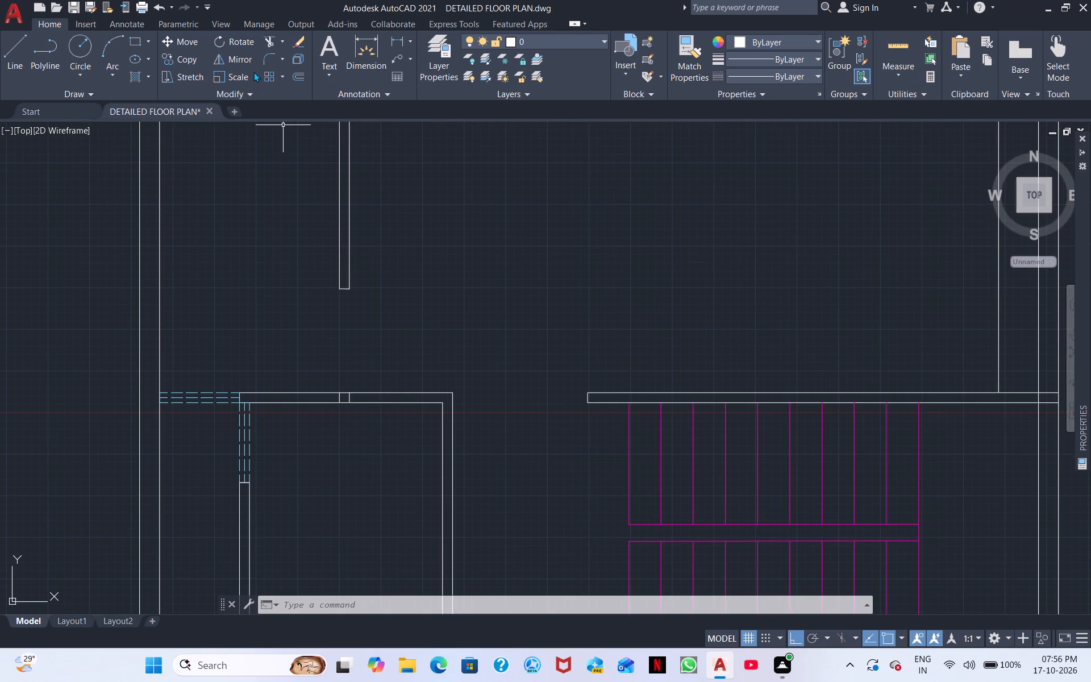
pyautogui.click(269, 46)
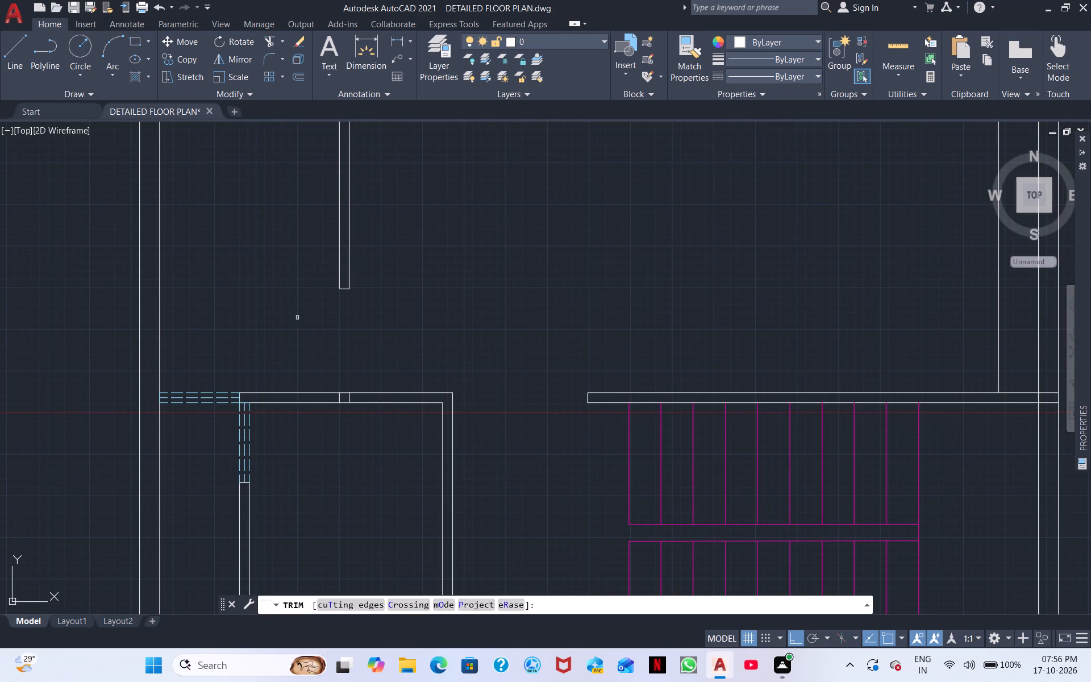
pyautogui.scroll(3, 282, 387)
pyautogui.moveTo(508, 437); pyautogui.dragTo(513, 438)
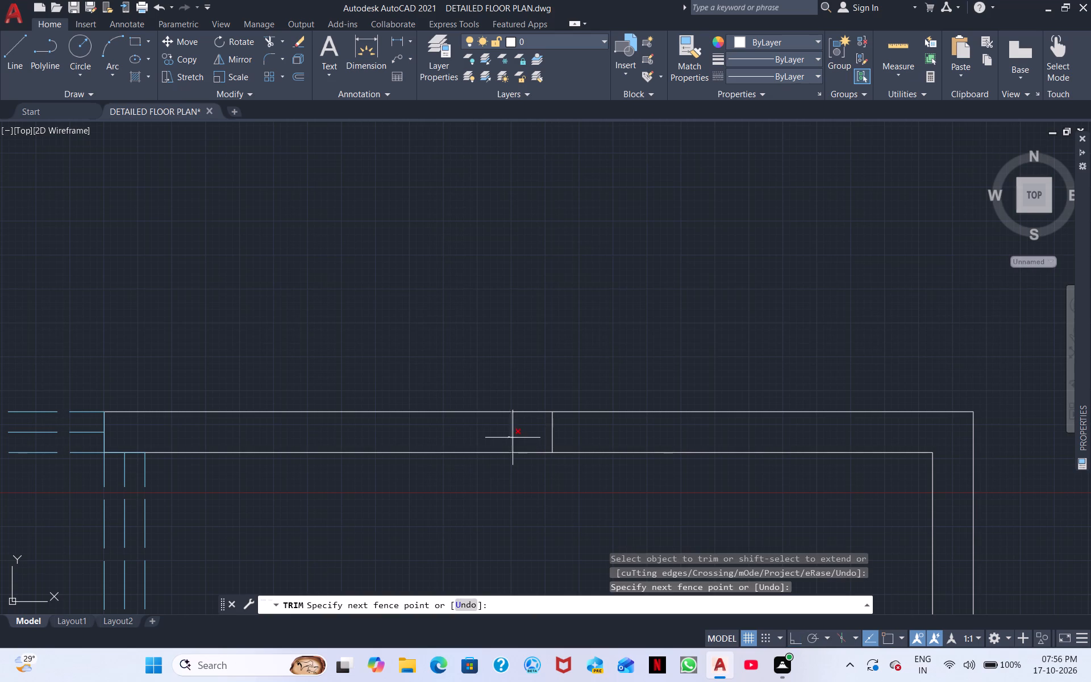
pyautogui.moveTo(513, 438); pyautogui.dragTo(589, 440)
pyautogui.scroll(-2, 520, 489)
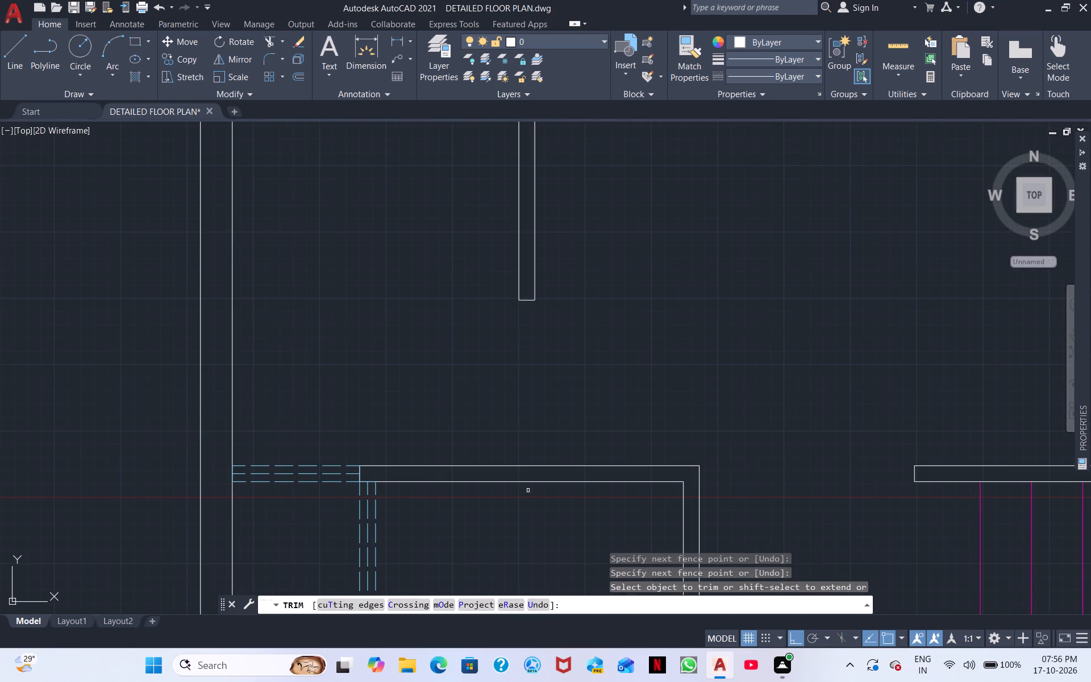
# Remove the end cap of the vertical wall stub below the stairs and extend both its lines down to the horizontal wall above the bed.
pyautogui.moveTo(528, 490); pyautogui.dragTo(396, 442, button='middle')
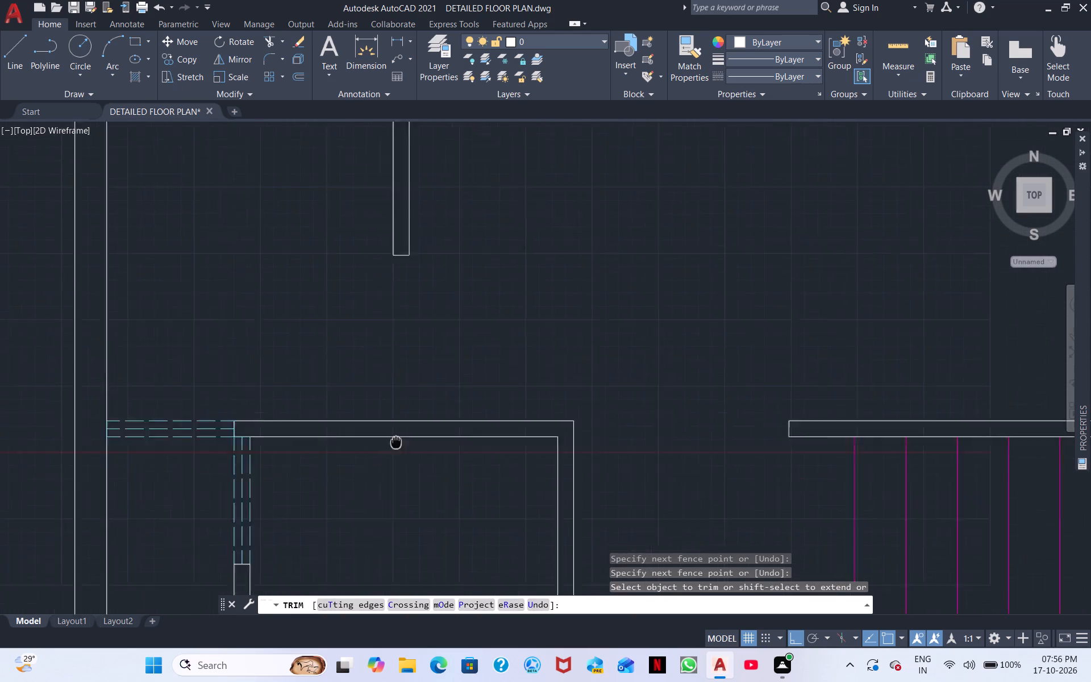
pyautogui.moveTo(396, 442); pyautogui.dragTo(135, 334, button='middle')
pyautogui.scroll(-1, 291, 357)
pyautogui.moveTo(397, 375); pyautogui.dragTo(311, 172, button='middle')
pyautogui.scroll(-1, 318, 187)
pyautogui.moveTo(371, 311); pyautogui.dragTo(293, 188, button='middle')
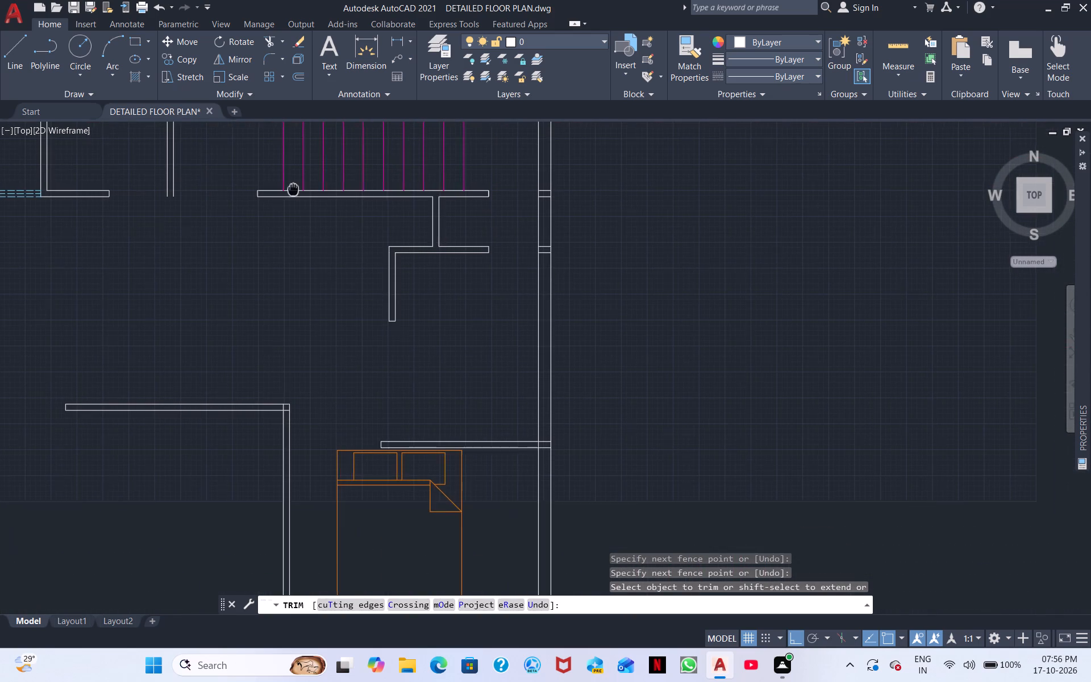
pyautogui.moveTo(293, 188); pyautogui.dragTo(293, 188, button='middle')
pyautogui.scroll(1, 414, 340)
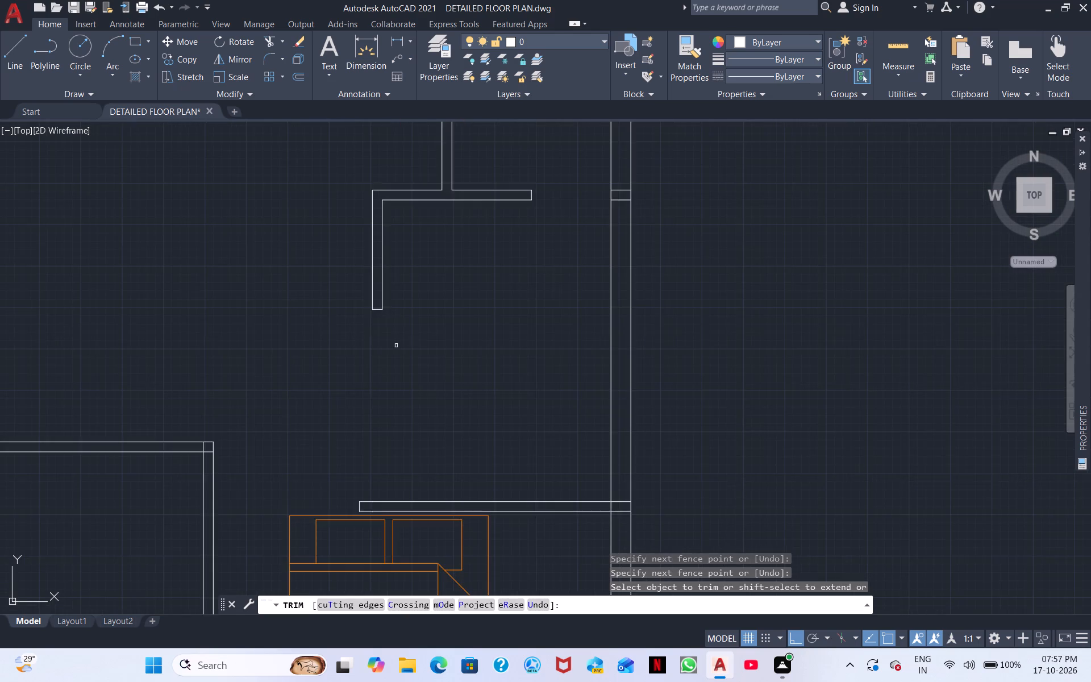
pyautogui.scroll(1, 386, 342)
pyautogui.click(371, 290)
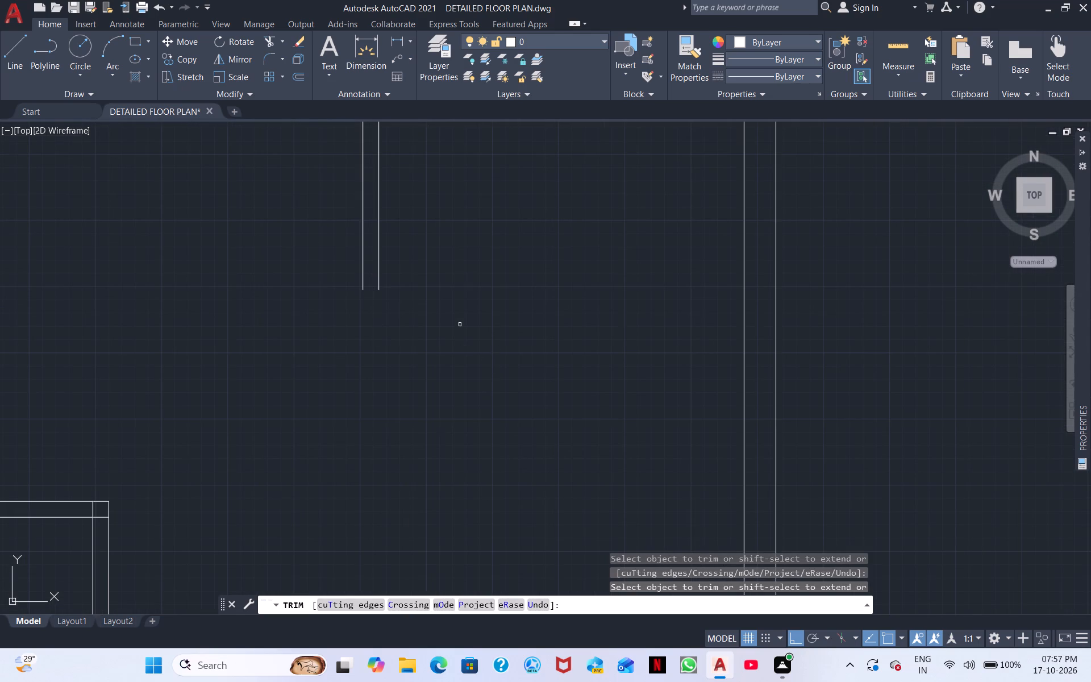
pyautogui.scroll(-2, 460, 325)
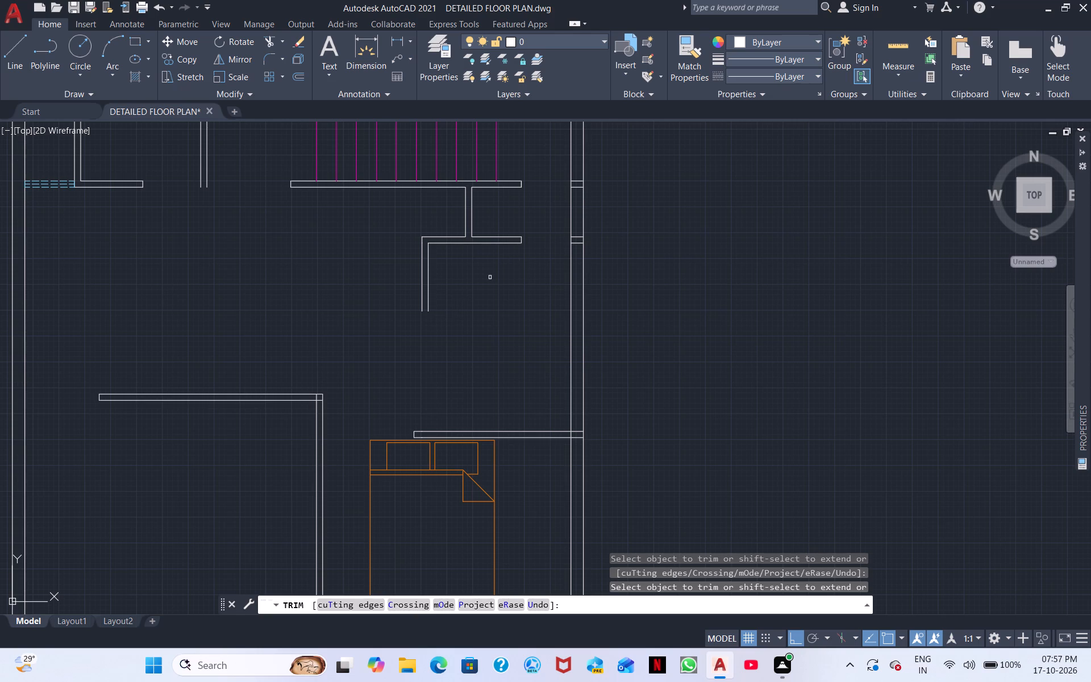
pyautogui.keyDown('shift'); pyautogui.click(428, 307); pyautogui.keyUp('shift')
pyautogui.keyDown('shift'); pyautogui.click(420, 309); pyautogui.keyUp('shift')
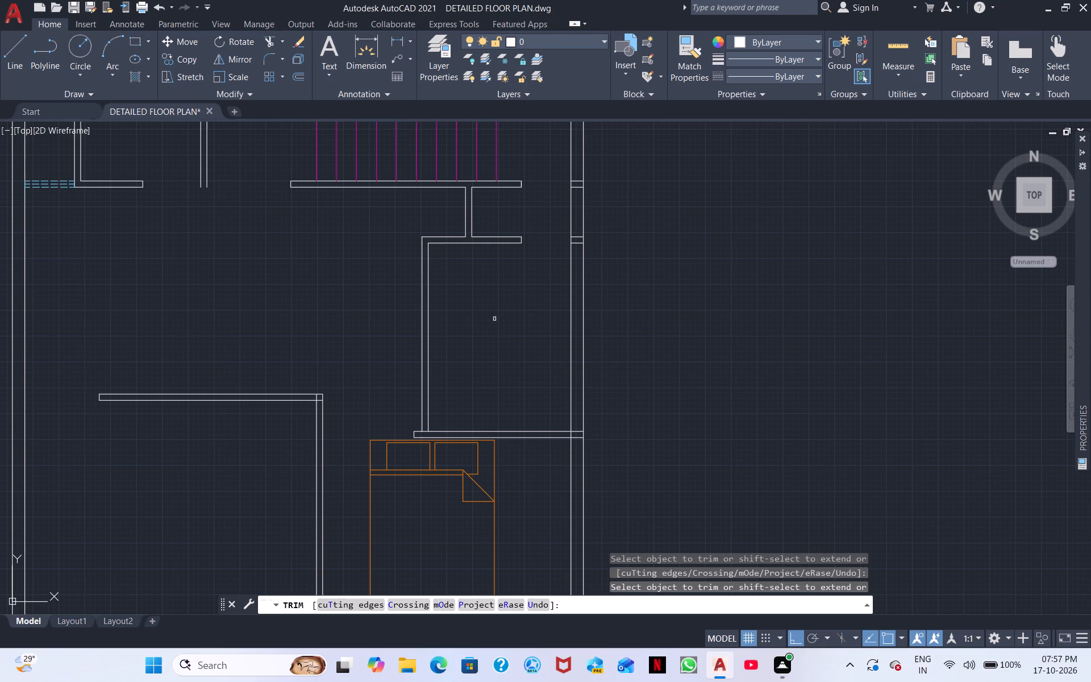
pyautogui.rightClick(494, 322)
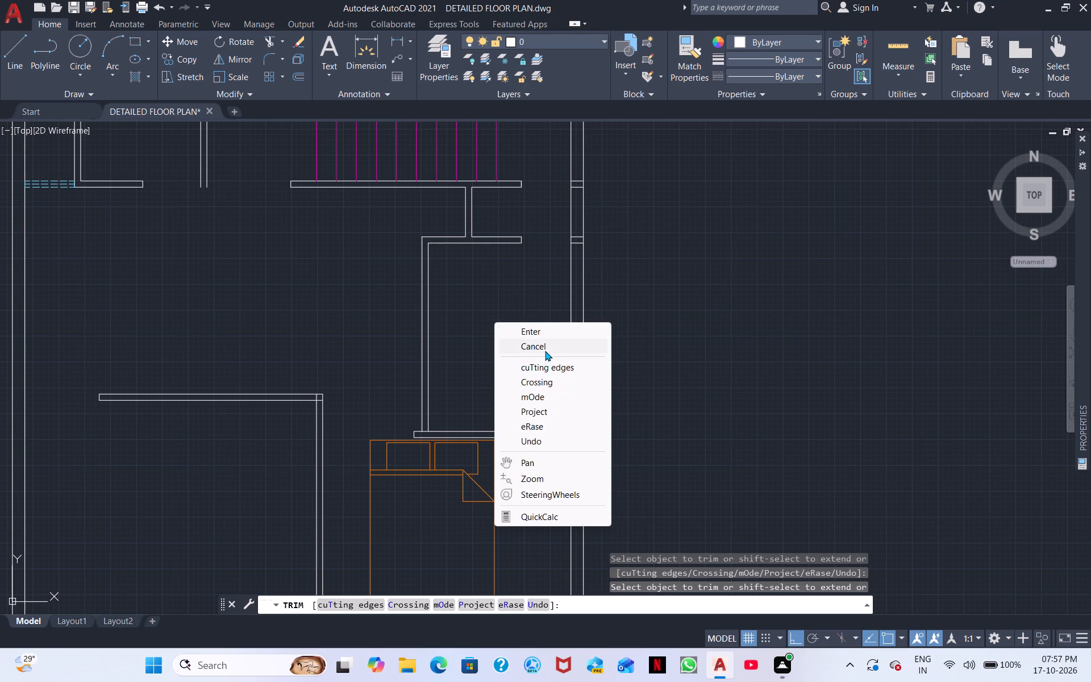
pyautogui.click(545, 350)
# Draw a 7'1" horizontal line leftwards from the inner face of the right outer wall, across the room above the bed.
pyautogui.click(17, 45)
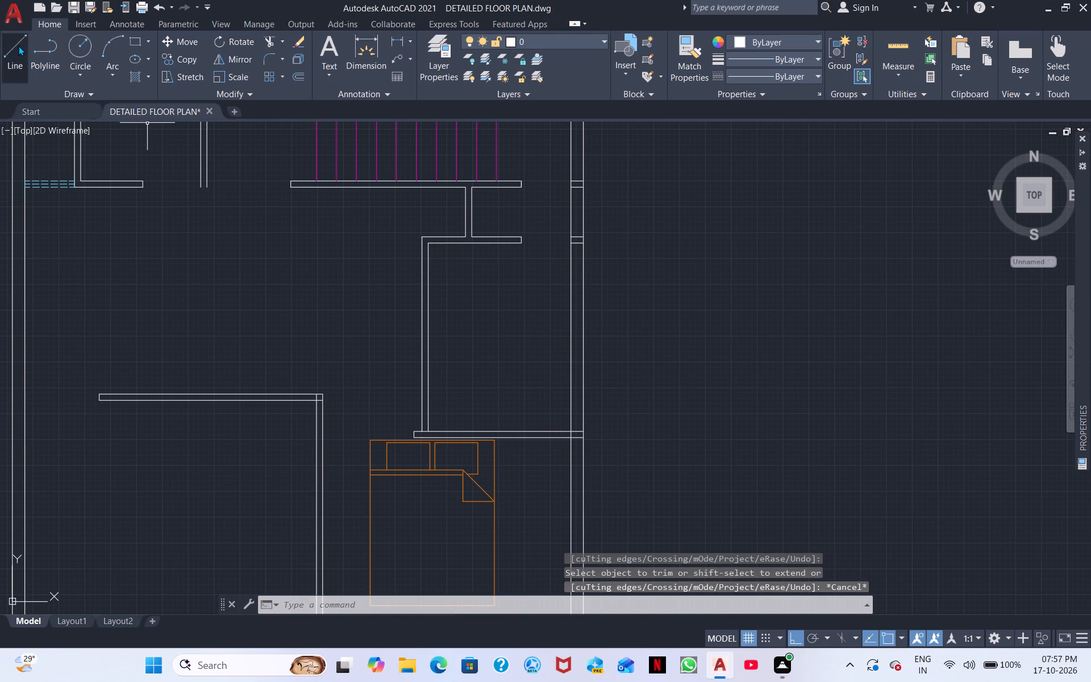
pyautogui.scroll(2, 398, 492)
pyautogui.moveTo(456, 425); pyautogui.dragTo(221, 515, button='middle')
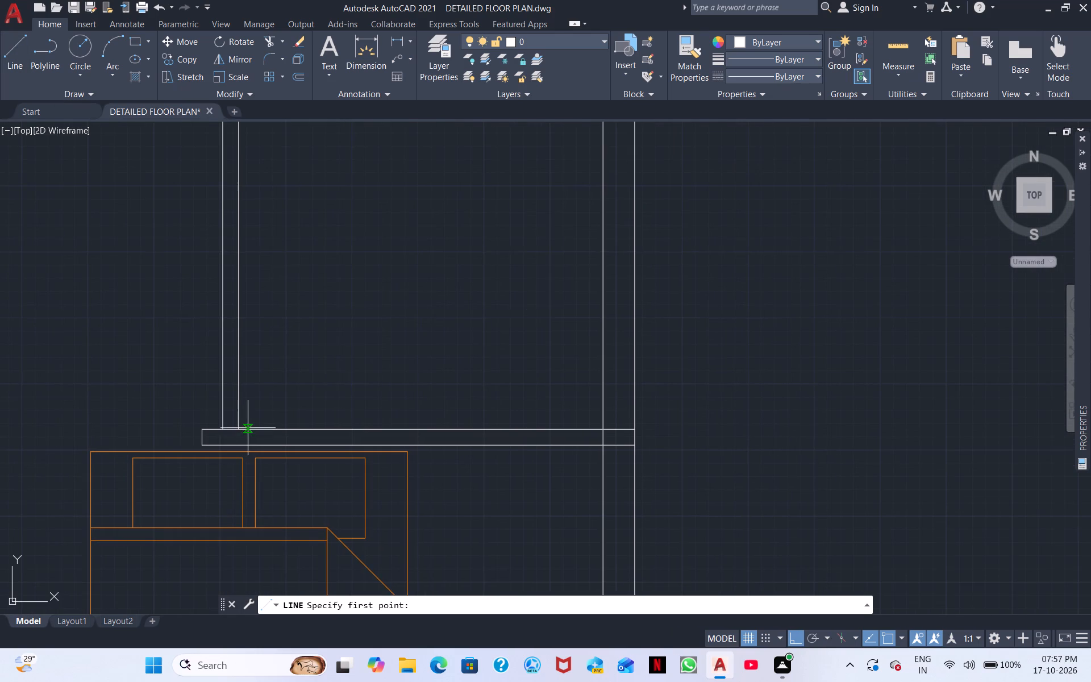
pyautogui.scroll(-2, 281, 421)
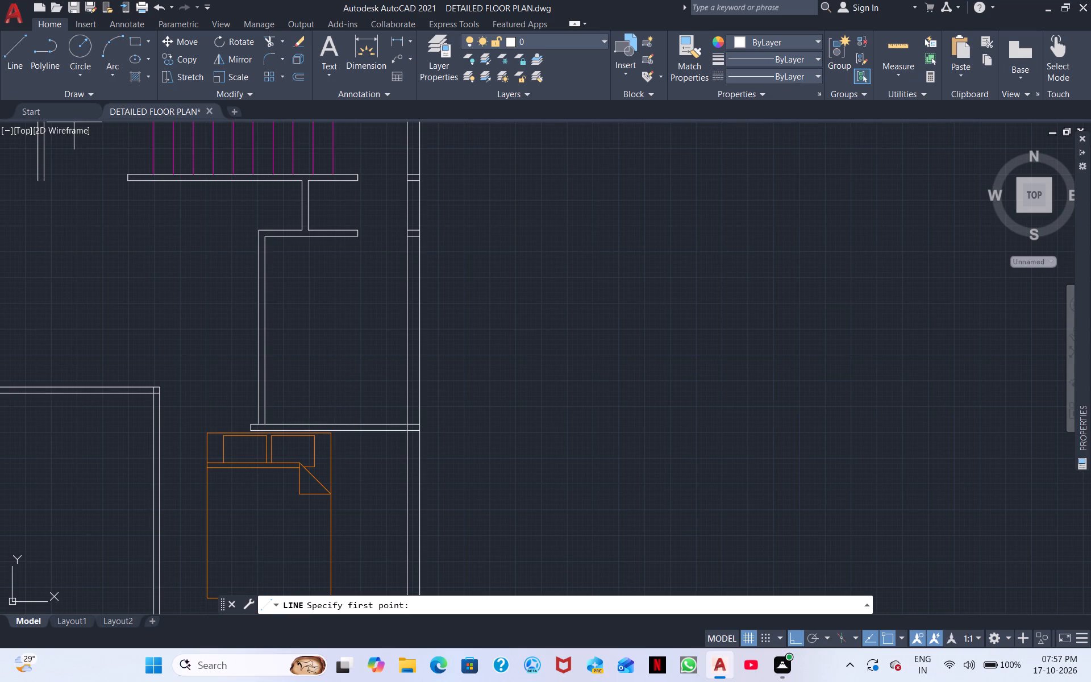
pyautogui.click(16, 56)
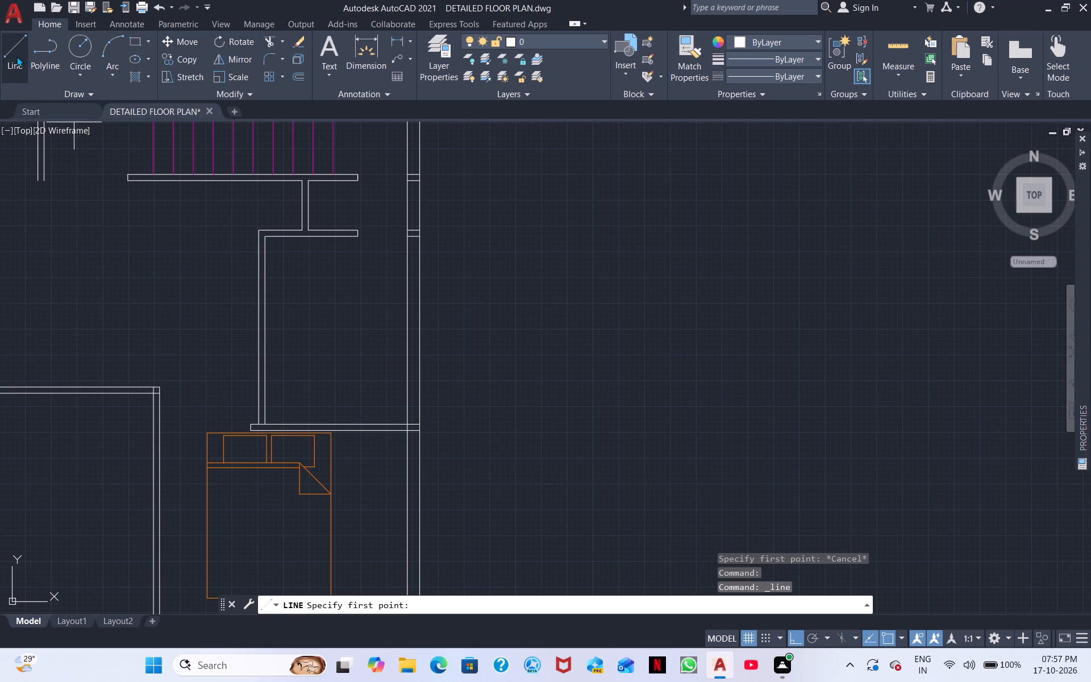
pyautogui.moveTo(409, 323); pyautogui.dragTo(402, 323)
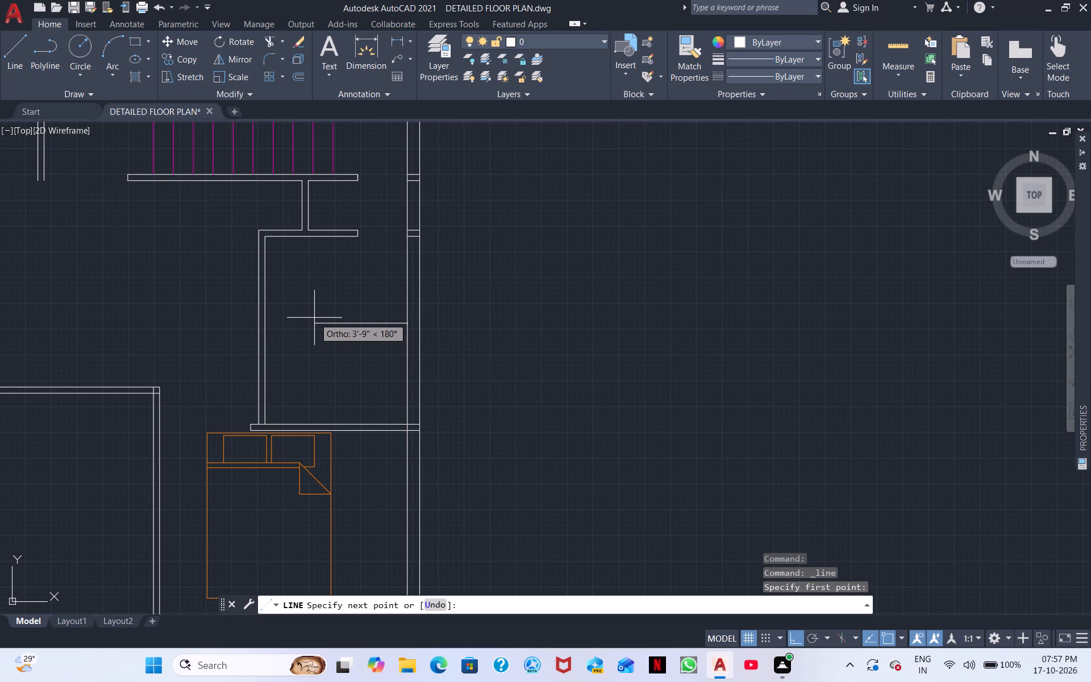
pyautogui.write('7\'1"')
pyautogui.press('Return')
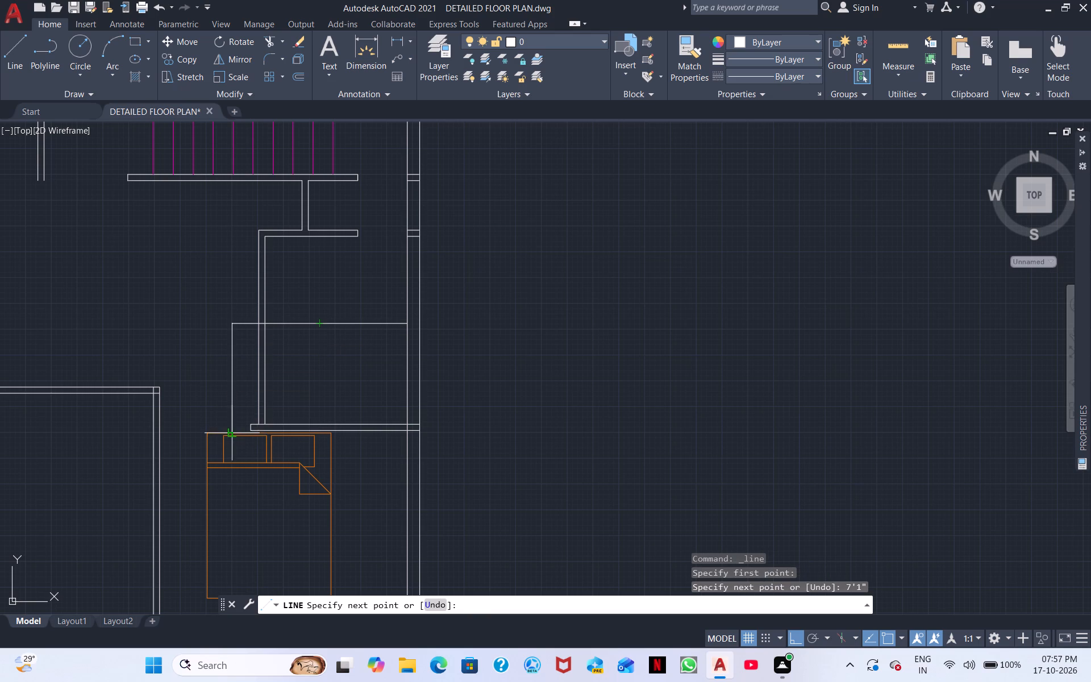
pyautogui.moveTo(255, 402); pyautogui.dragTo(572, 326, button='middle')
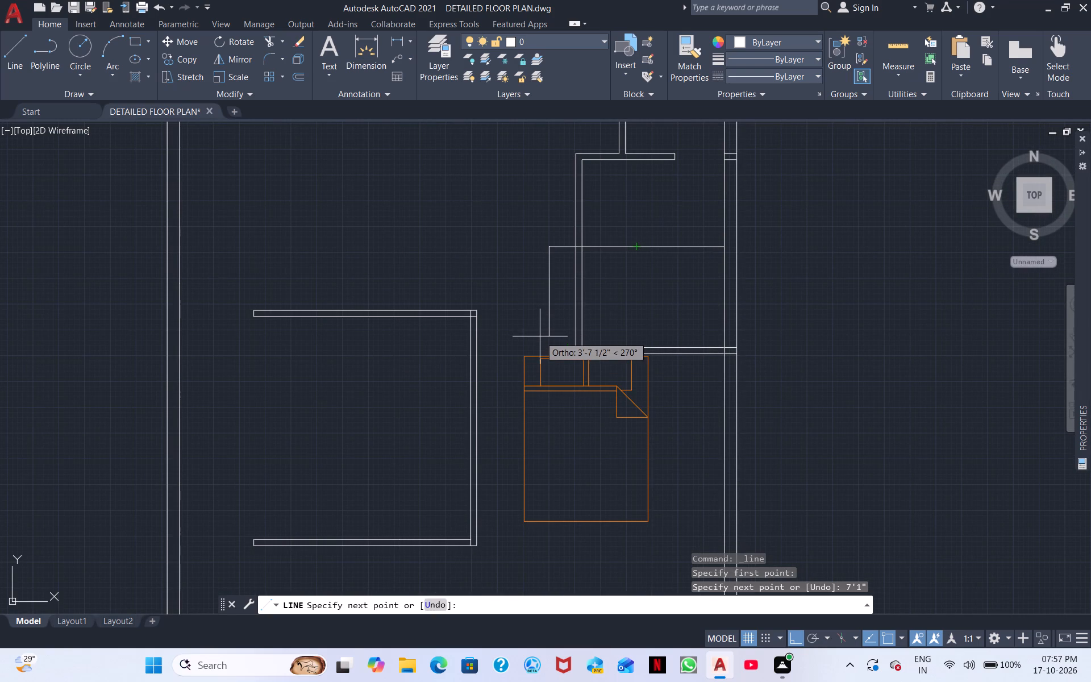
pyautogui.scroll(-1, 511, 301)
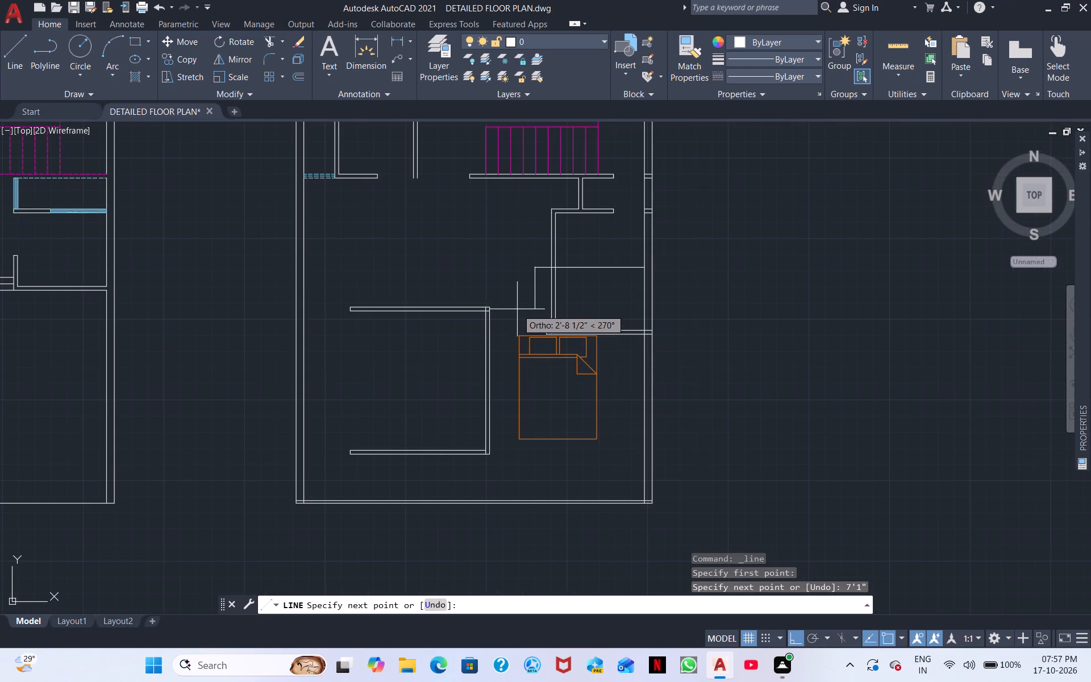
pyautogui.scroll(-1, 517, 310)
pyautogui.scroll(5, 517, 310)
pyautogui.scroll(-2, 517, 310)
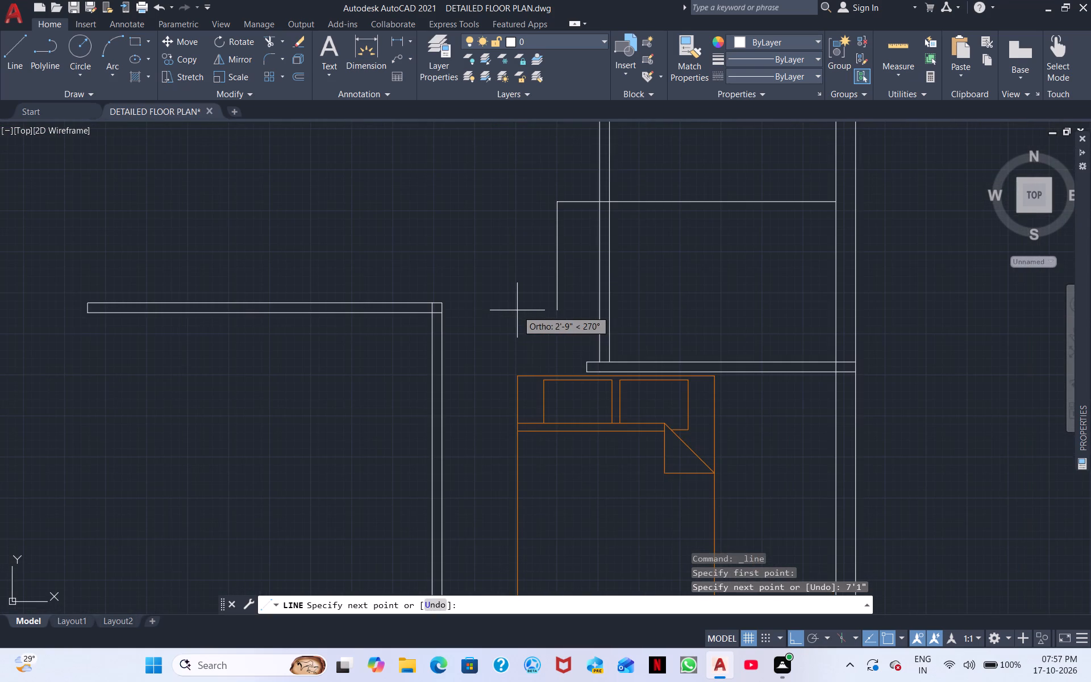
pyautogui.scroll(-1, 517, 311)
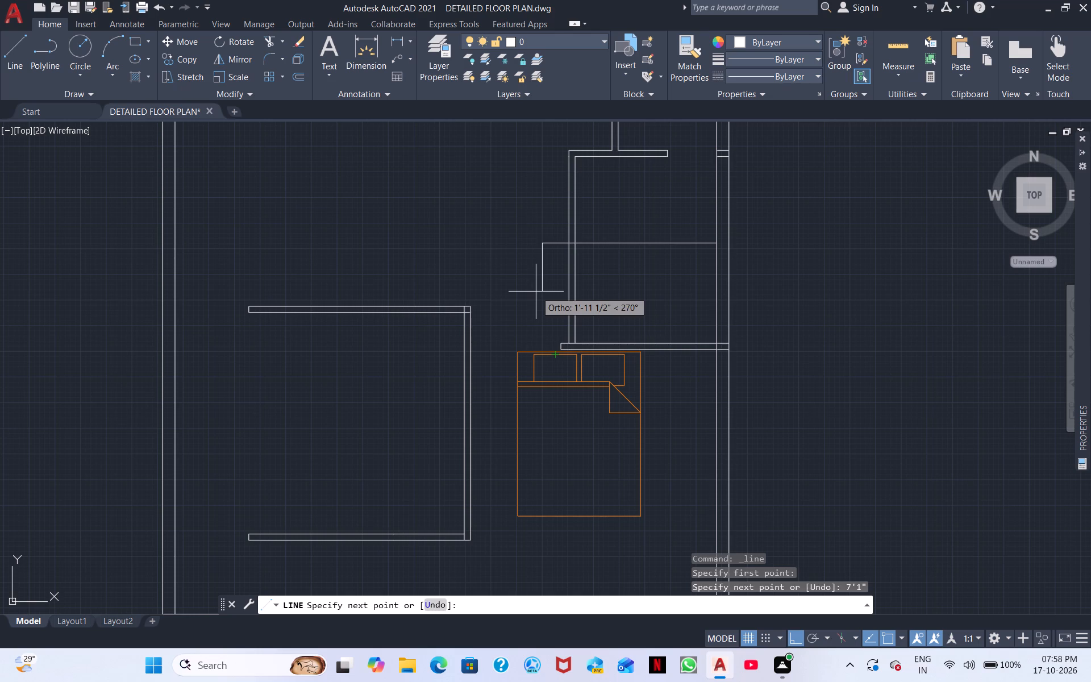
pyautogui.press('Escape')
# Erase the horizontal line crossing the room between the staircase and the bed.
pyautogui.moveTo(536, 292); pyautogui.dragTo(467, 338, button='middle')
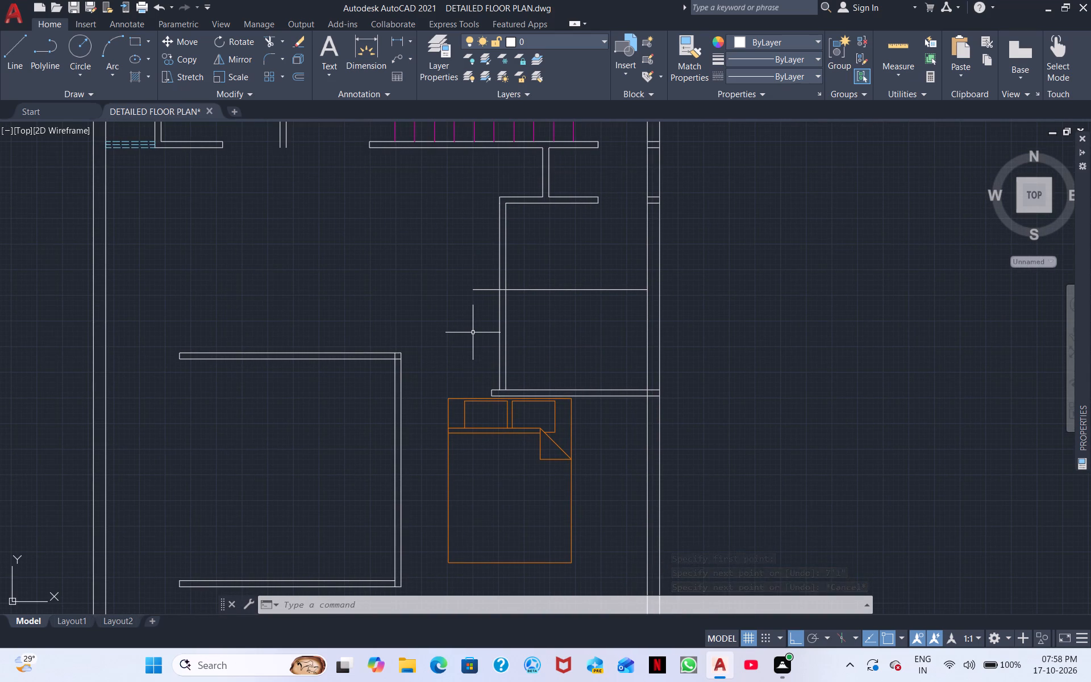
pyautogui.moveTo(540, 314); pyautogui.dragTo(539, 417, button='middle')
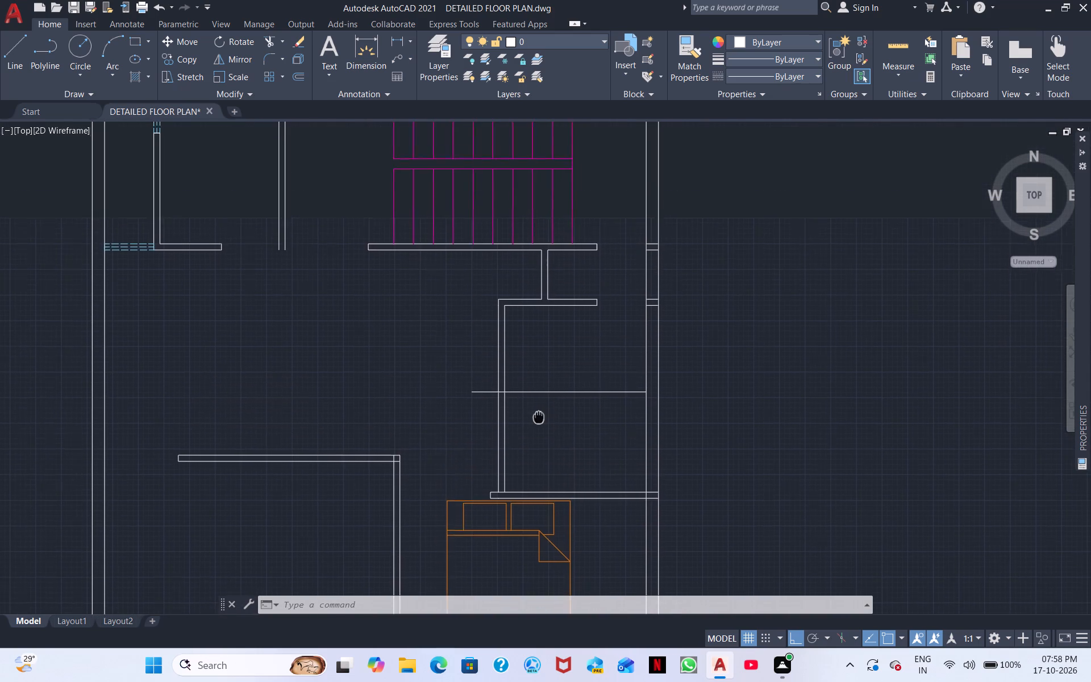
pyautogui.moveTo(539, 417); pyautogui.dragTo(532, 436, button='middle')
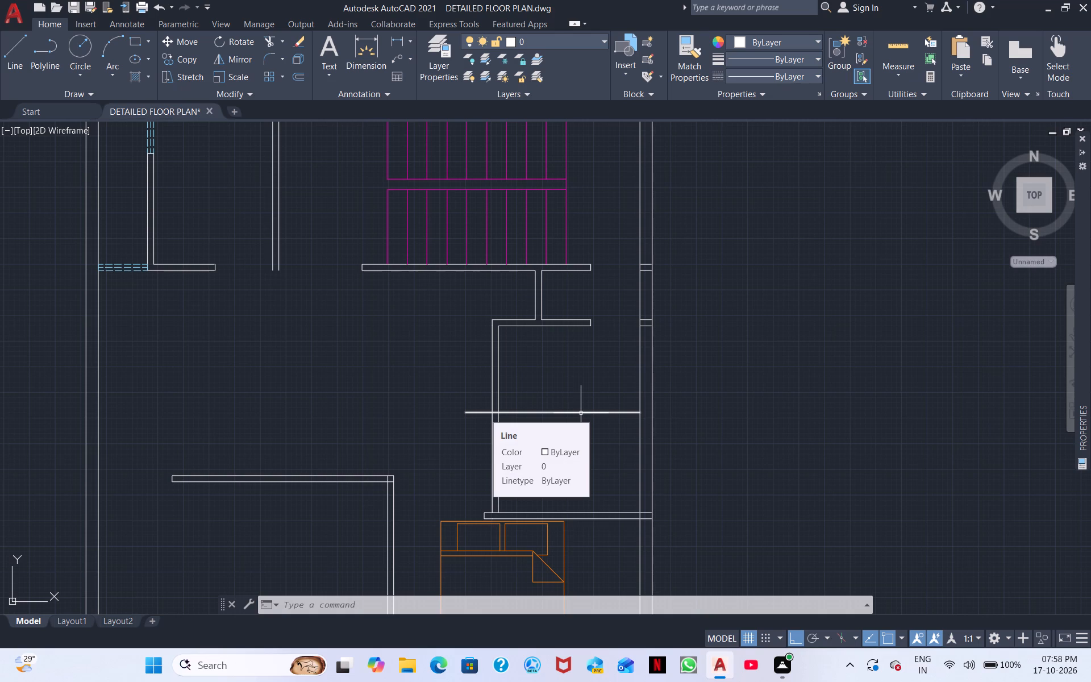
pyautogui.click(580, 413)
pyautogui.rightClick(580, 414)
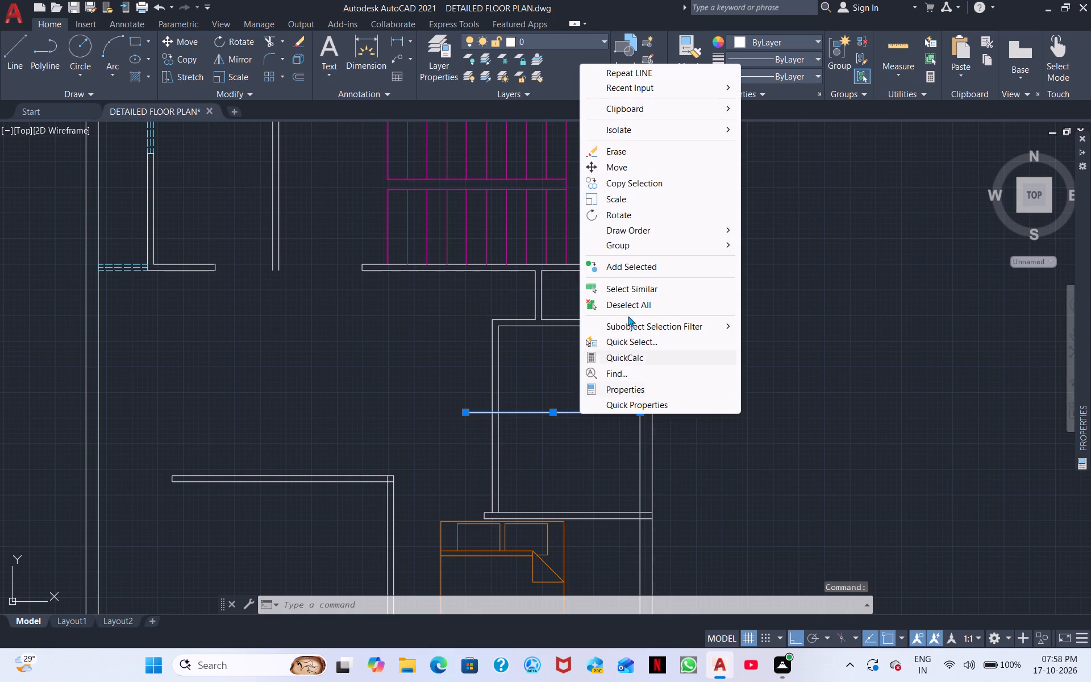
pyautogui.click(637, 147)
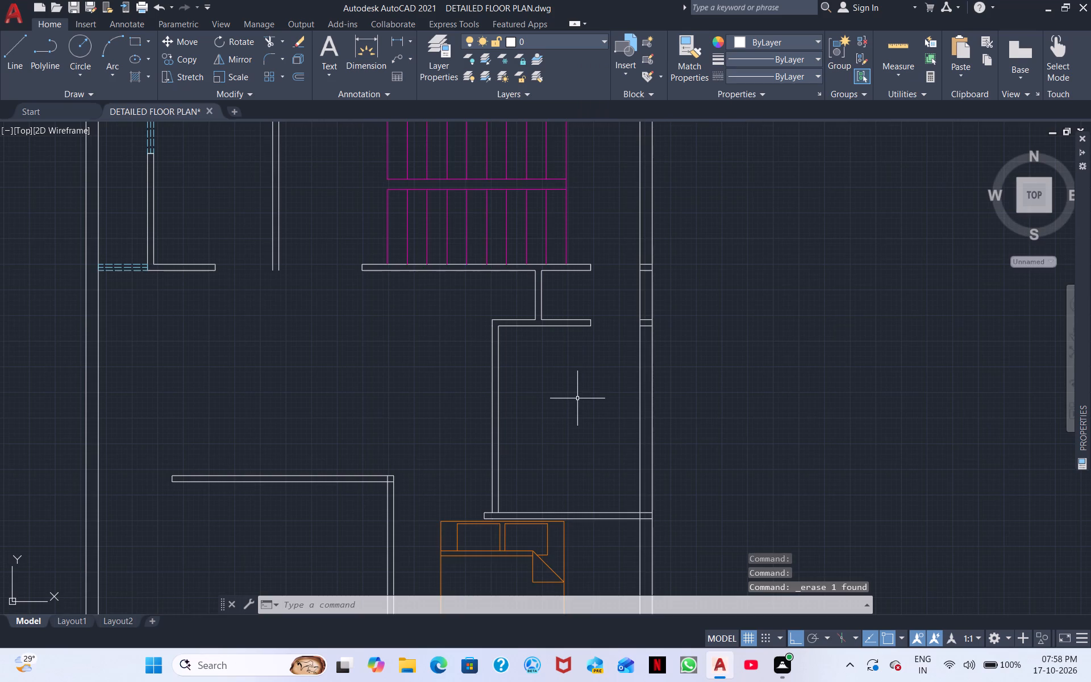
# Draw a line up from the wall above the bed, level with the neighbouring room's top wall, and across the vertical wall's thickness.
pyautogui.moveTo(577, 399); pyautogui.dragTo(610, 324, button='middle')
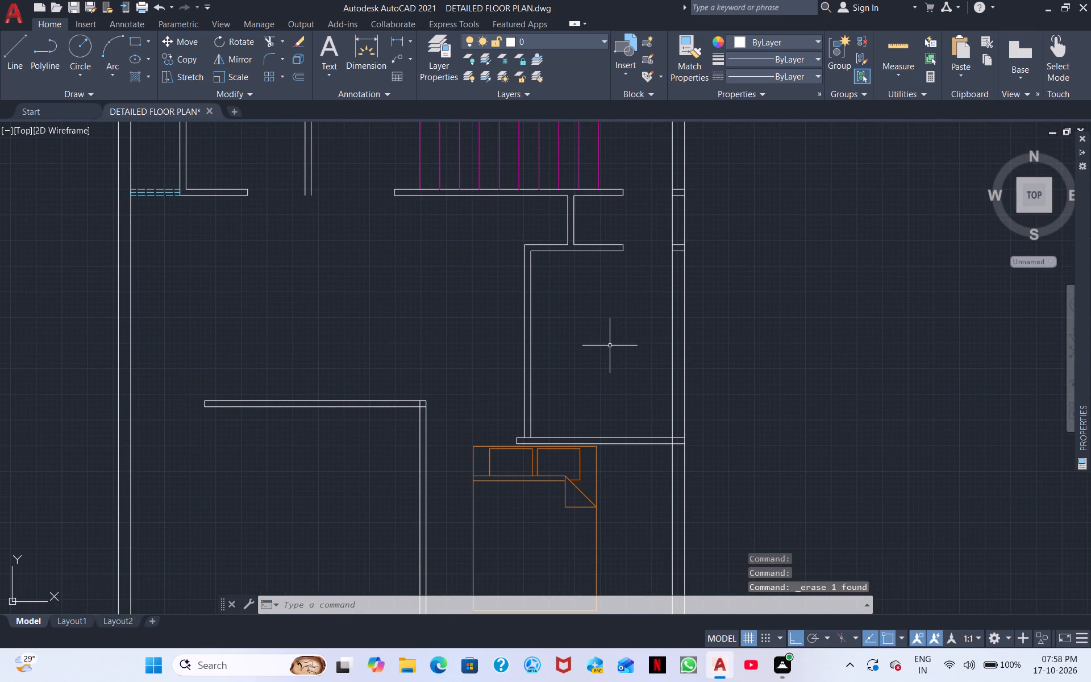
pyautogui.scroll(-1, 610, 346)
pyautogui.middleClick(609, 351)
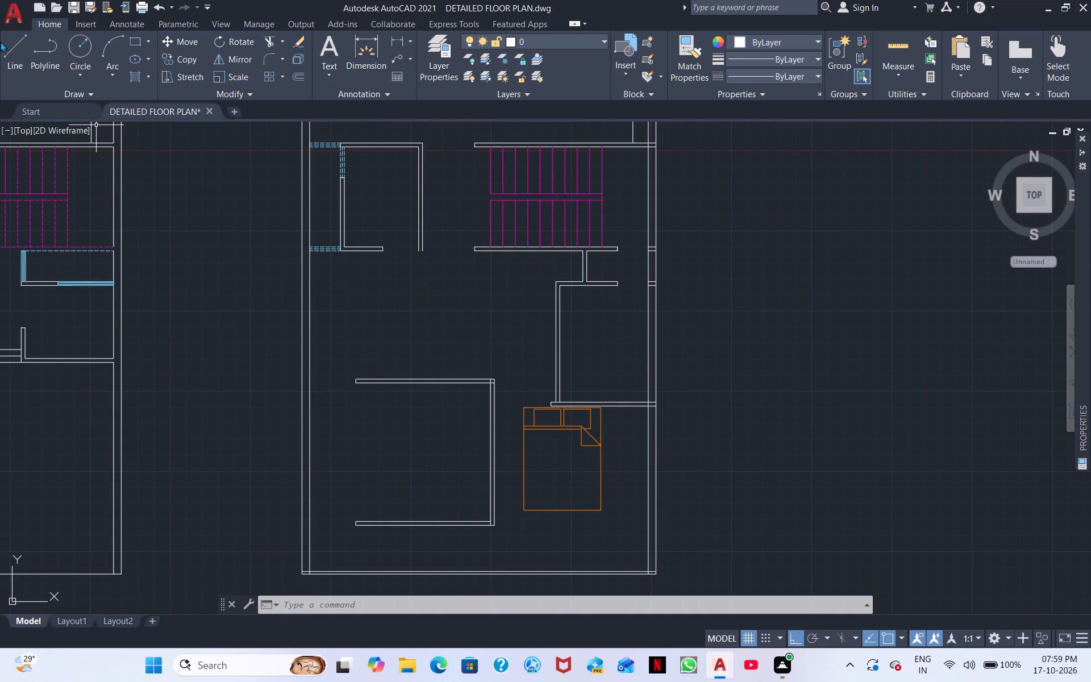
pyautogui.click(23, 52)
pyautogui.scroll(3, 467, 350)
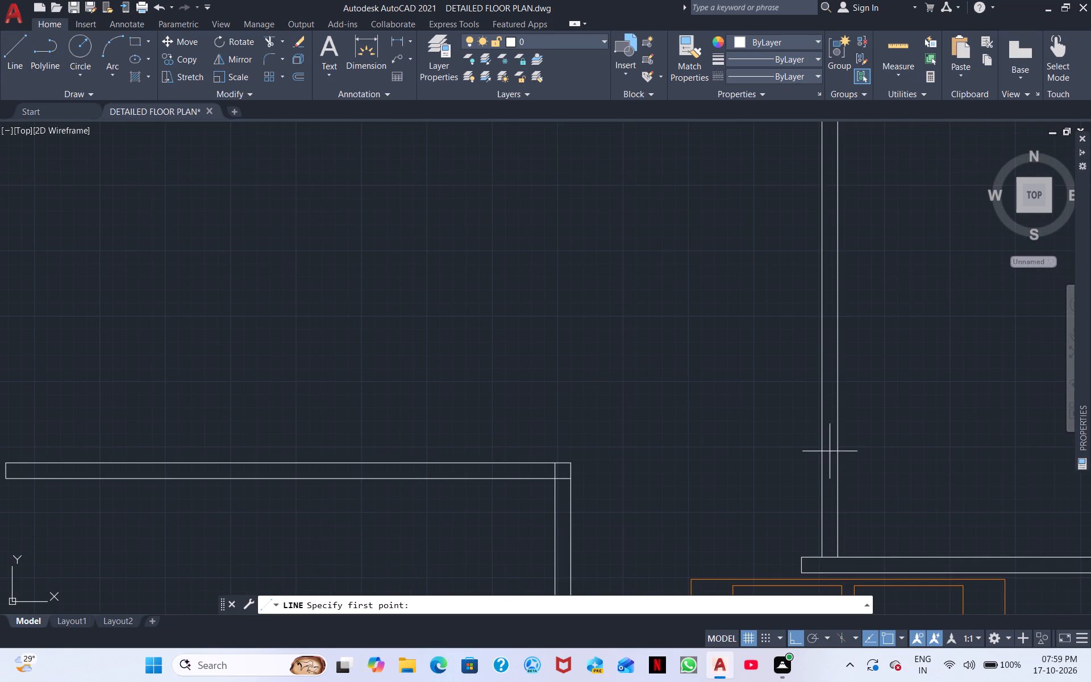
pyautogui.click(884, 557)
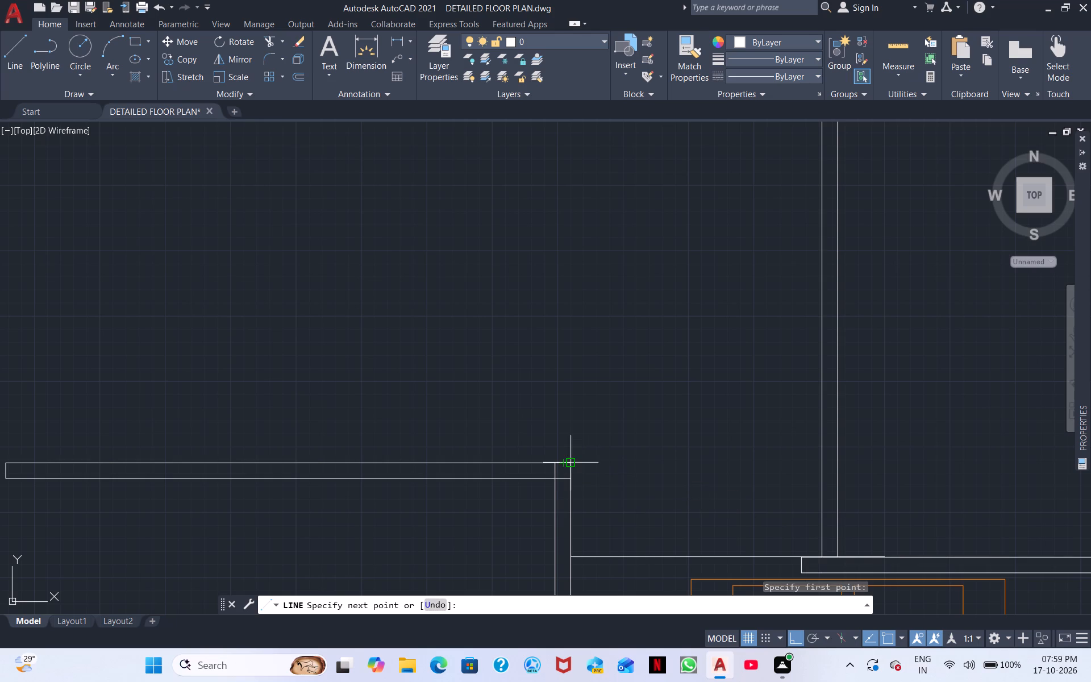
pyautogui.click(884, 463)
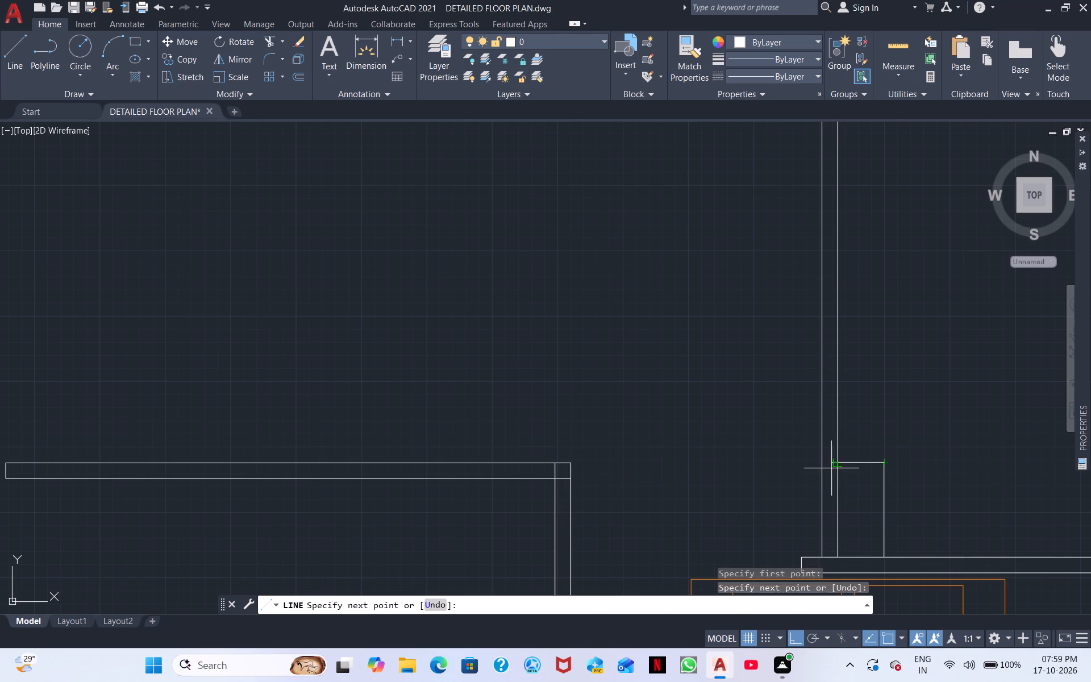
pyautogui.click(839, 464)
pyautogui.click(819, 468)
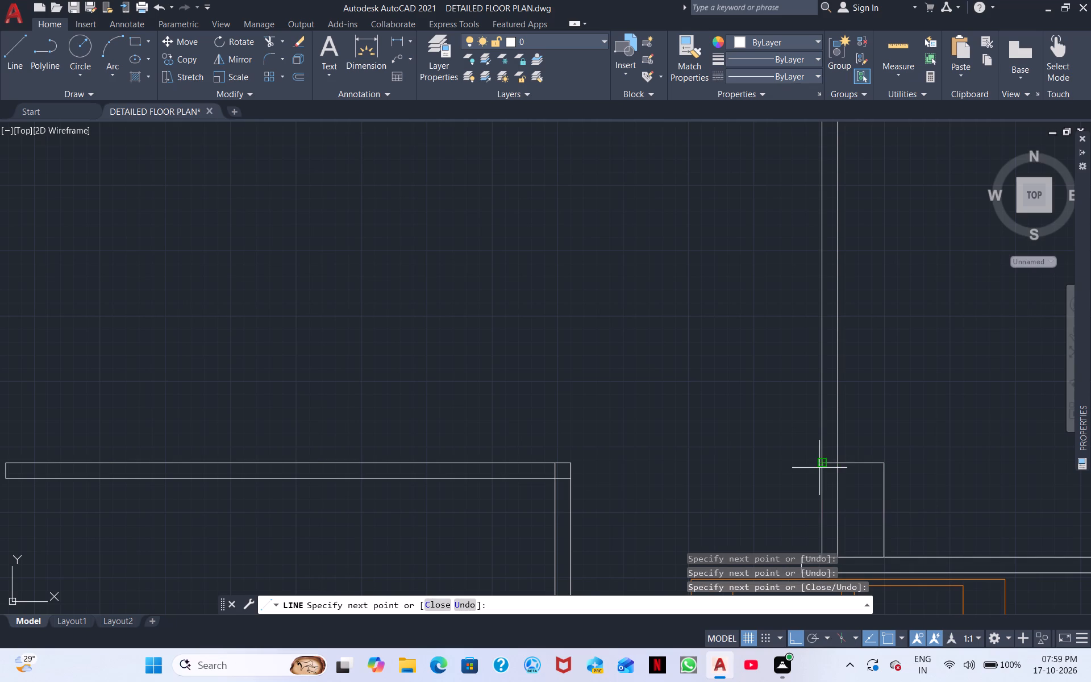
pyautogui.rightClick(799, 469)
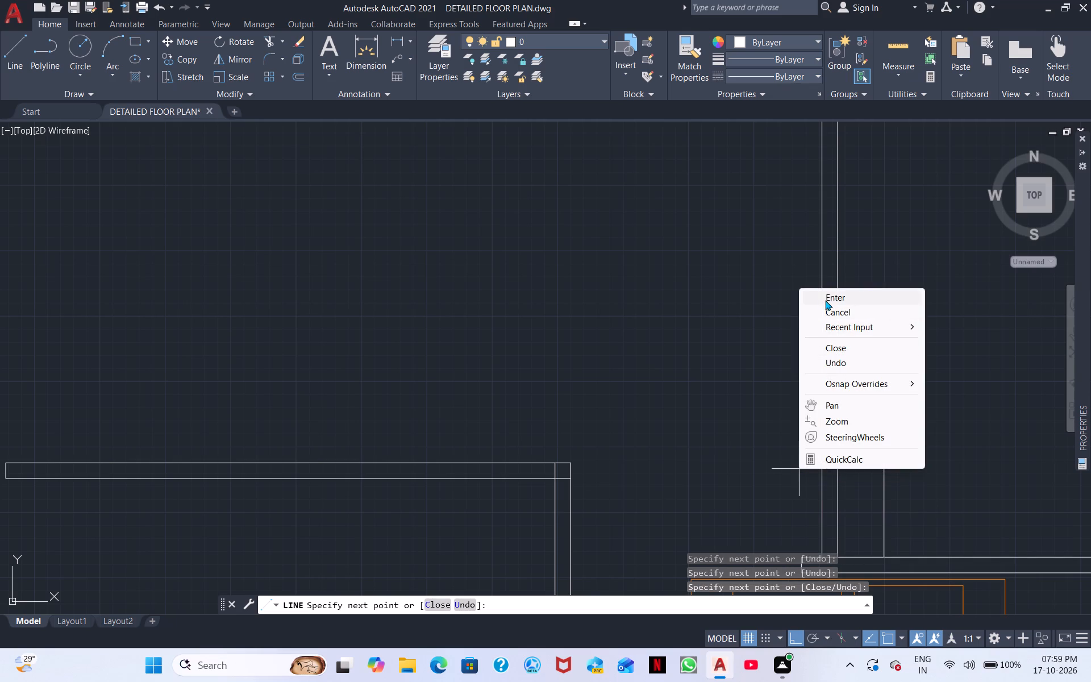
pyautogui.click(825, 300)
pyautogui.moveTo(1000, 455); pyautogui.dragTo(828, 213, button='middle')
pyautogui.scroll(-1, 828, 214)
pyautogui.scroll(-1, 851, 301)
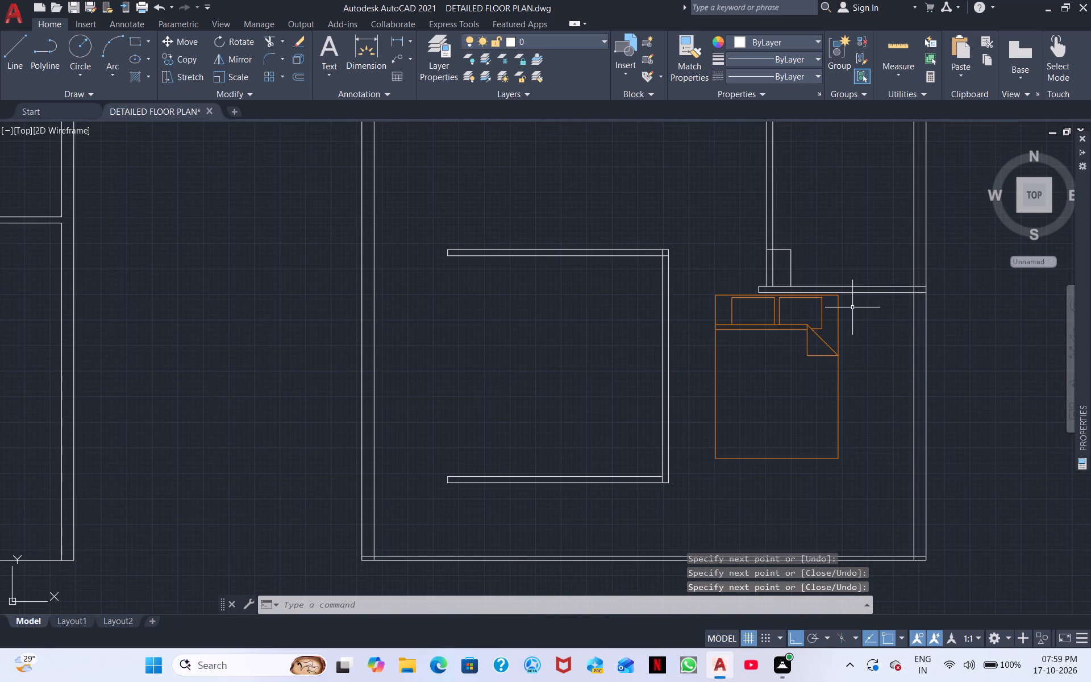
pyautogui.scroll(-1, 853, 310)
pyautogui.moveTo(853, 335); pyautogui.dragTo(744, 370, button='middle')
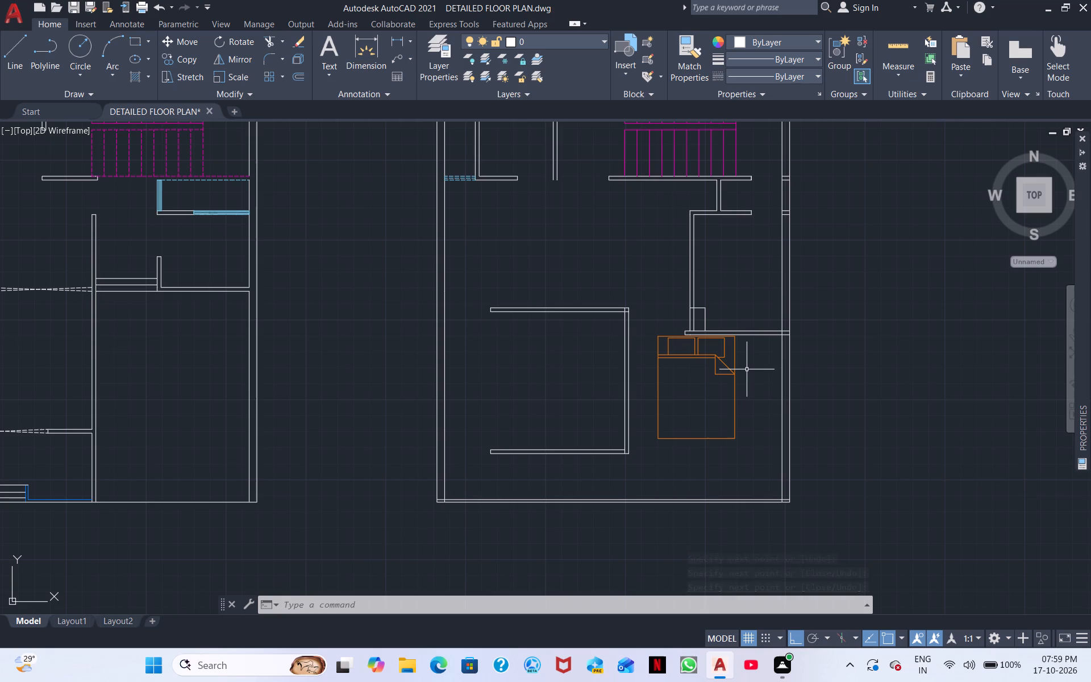
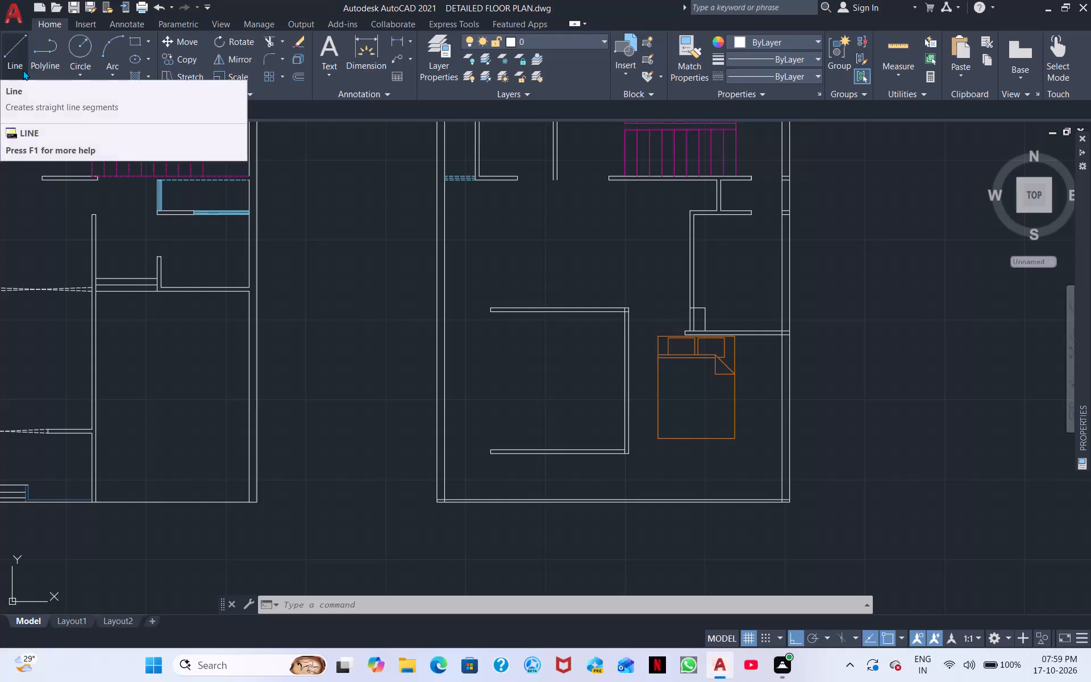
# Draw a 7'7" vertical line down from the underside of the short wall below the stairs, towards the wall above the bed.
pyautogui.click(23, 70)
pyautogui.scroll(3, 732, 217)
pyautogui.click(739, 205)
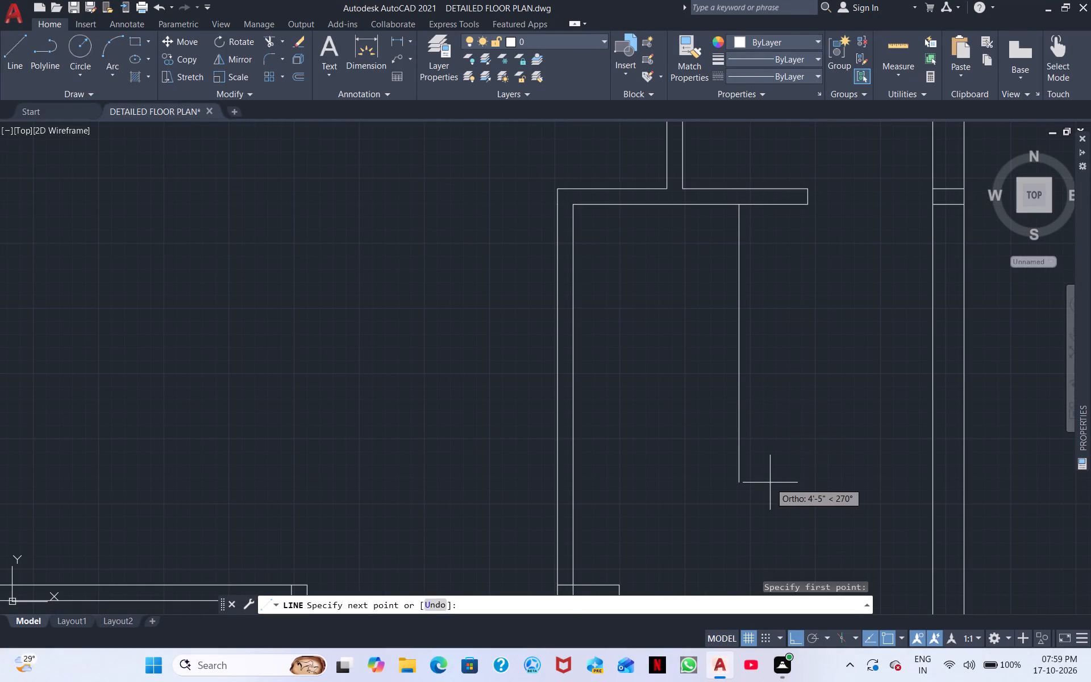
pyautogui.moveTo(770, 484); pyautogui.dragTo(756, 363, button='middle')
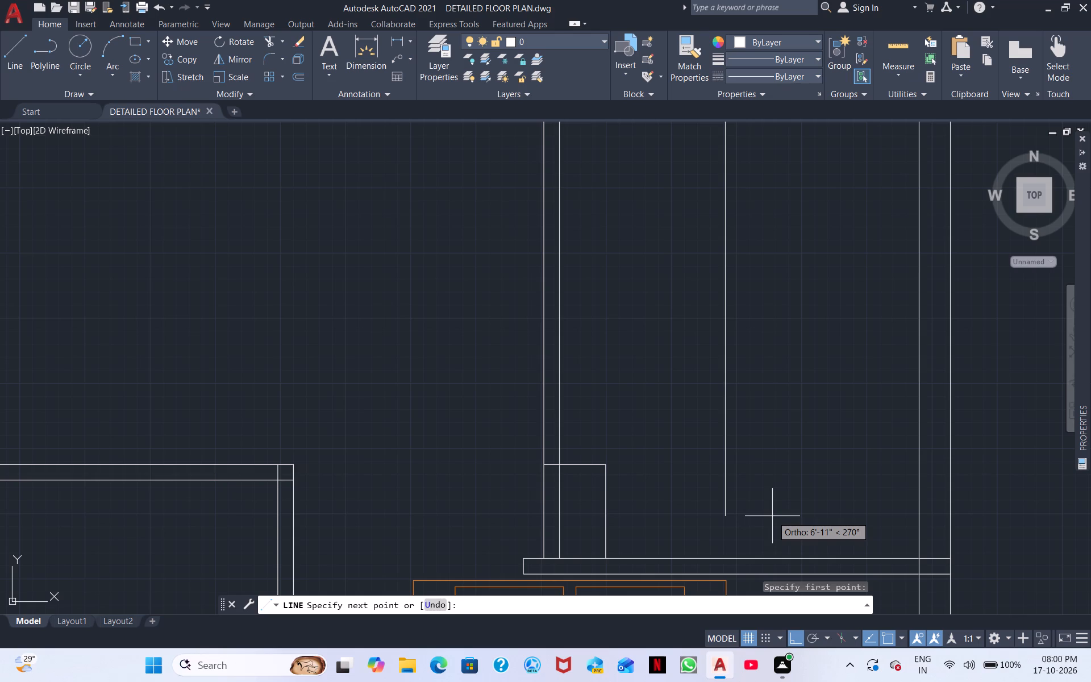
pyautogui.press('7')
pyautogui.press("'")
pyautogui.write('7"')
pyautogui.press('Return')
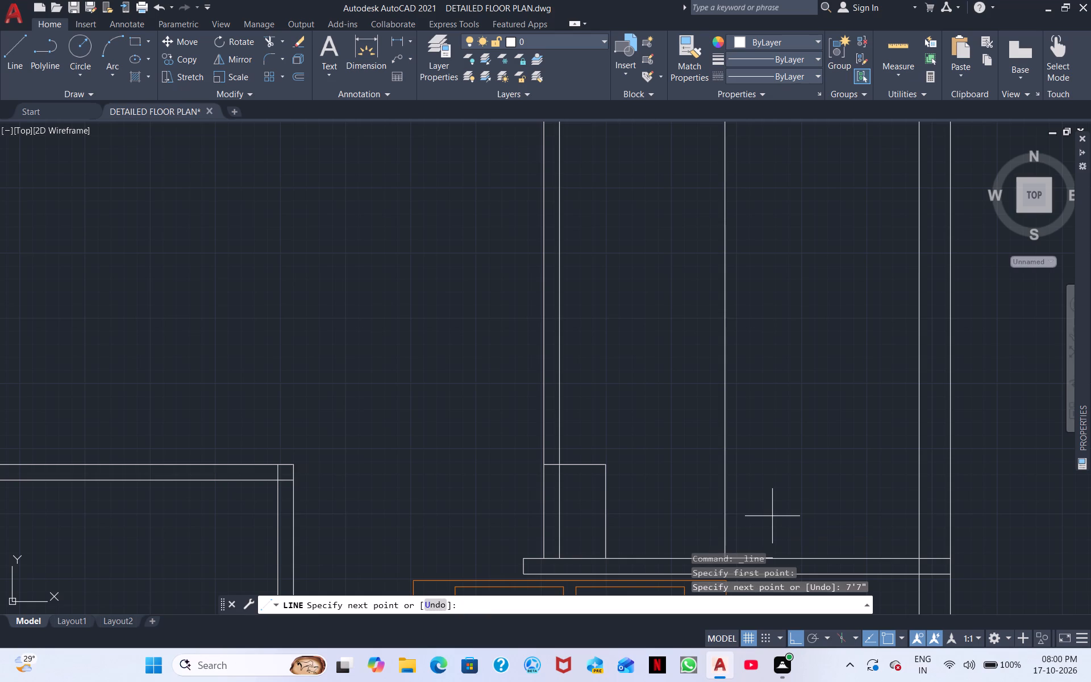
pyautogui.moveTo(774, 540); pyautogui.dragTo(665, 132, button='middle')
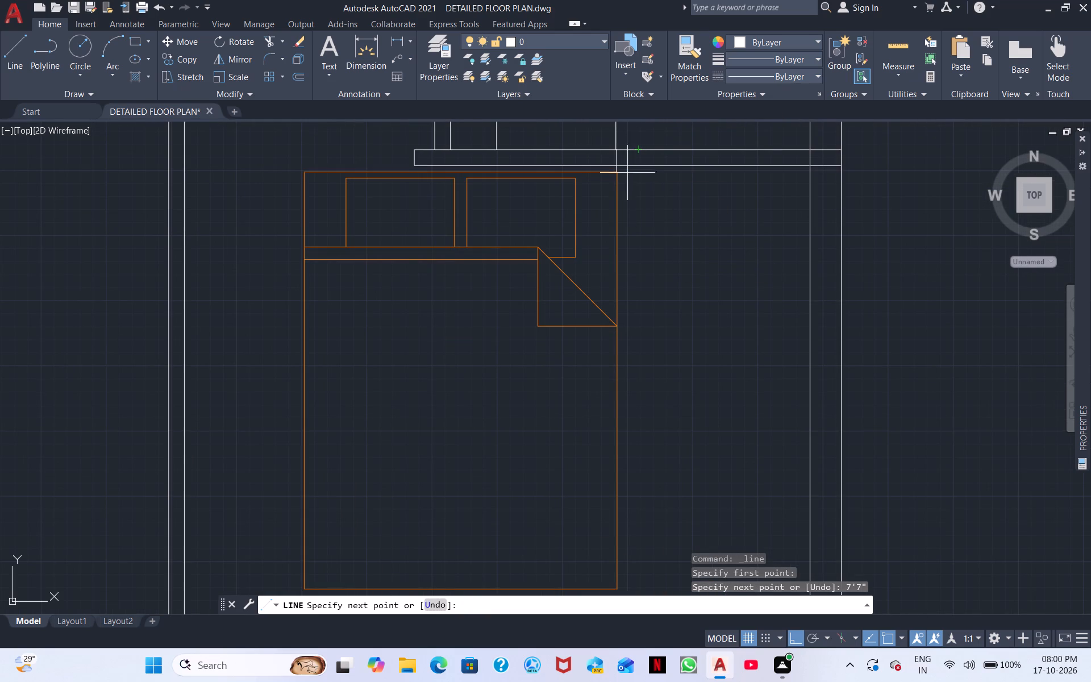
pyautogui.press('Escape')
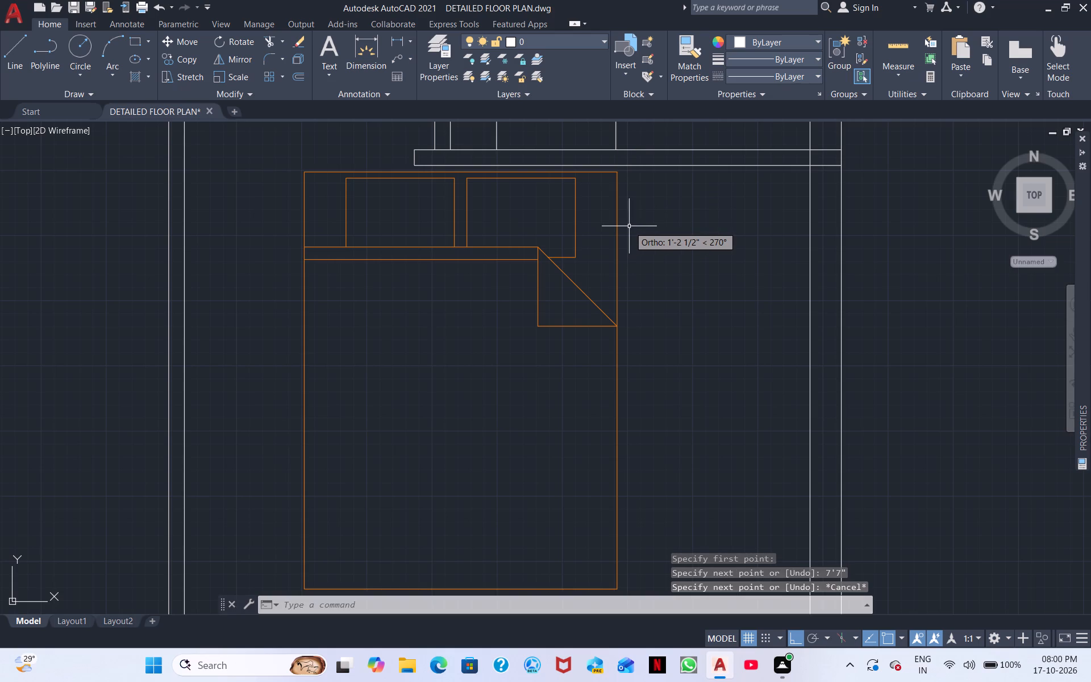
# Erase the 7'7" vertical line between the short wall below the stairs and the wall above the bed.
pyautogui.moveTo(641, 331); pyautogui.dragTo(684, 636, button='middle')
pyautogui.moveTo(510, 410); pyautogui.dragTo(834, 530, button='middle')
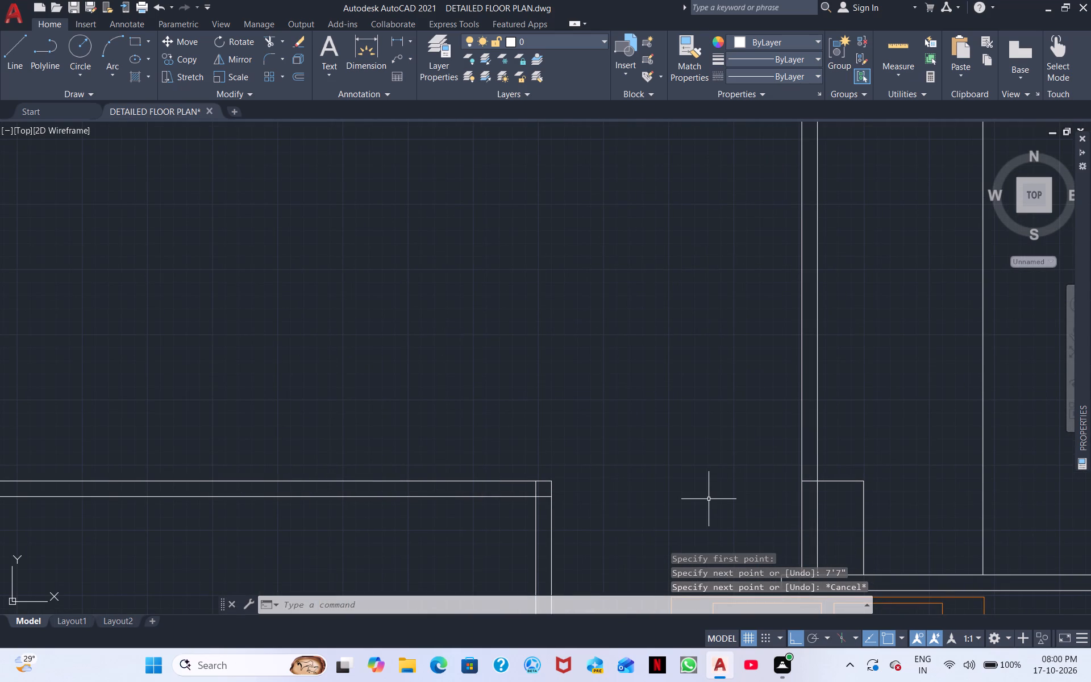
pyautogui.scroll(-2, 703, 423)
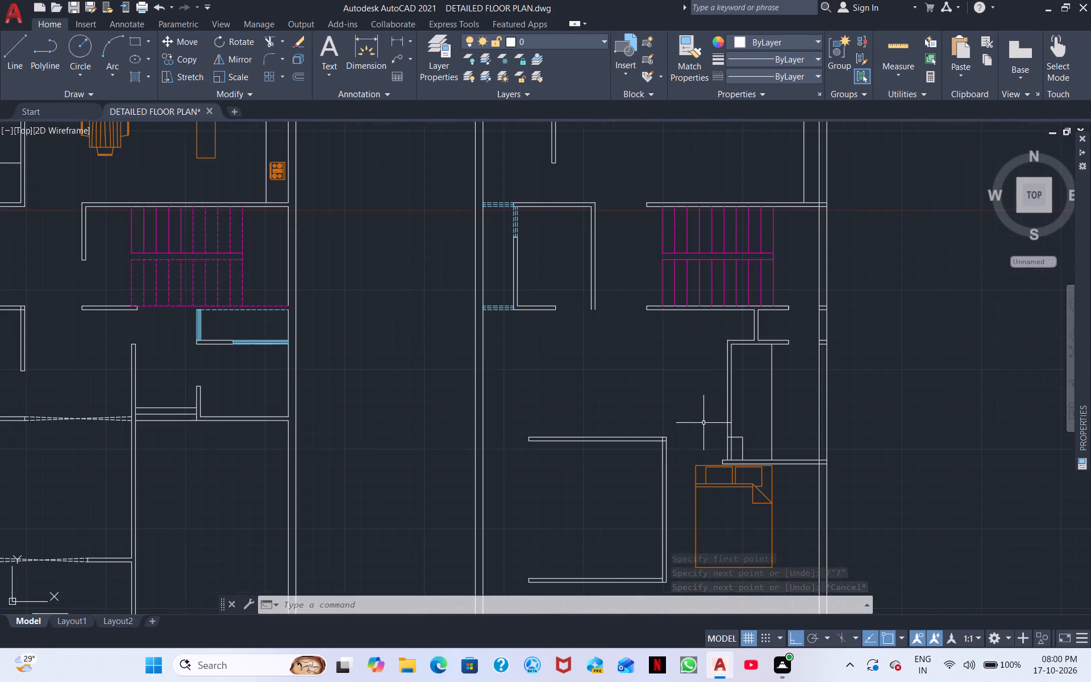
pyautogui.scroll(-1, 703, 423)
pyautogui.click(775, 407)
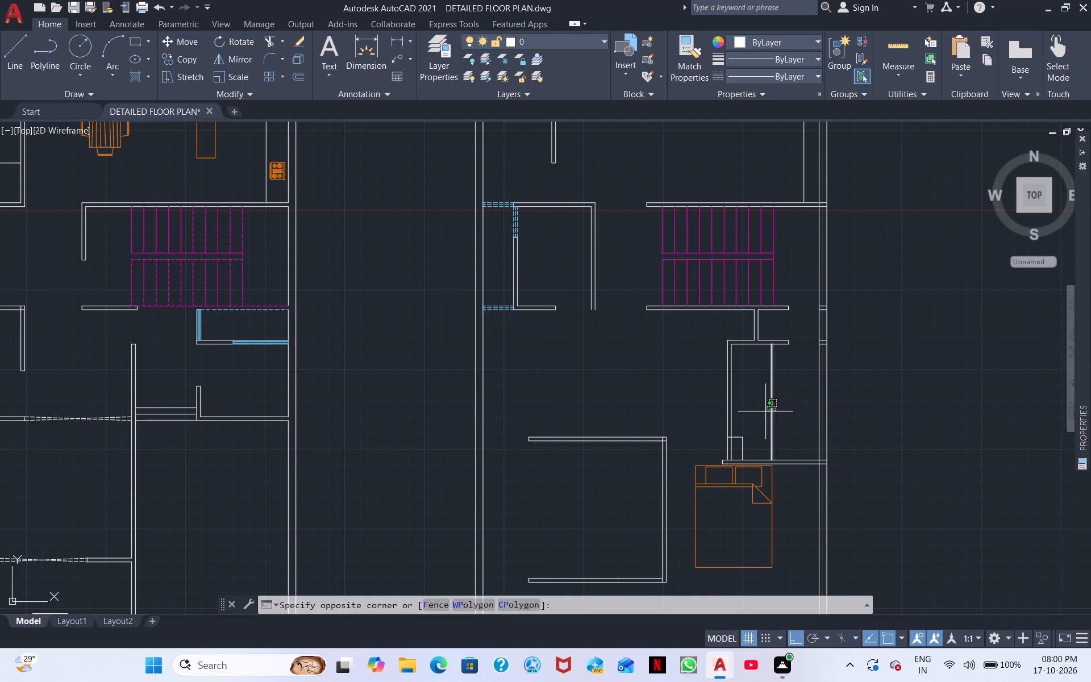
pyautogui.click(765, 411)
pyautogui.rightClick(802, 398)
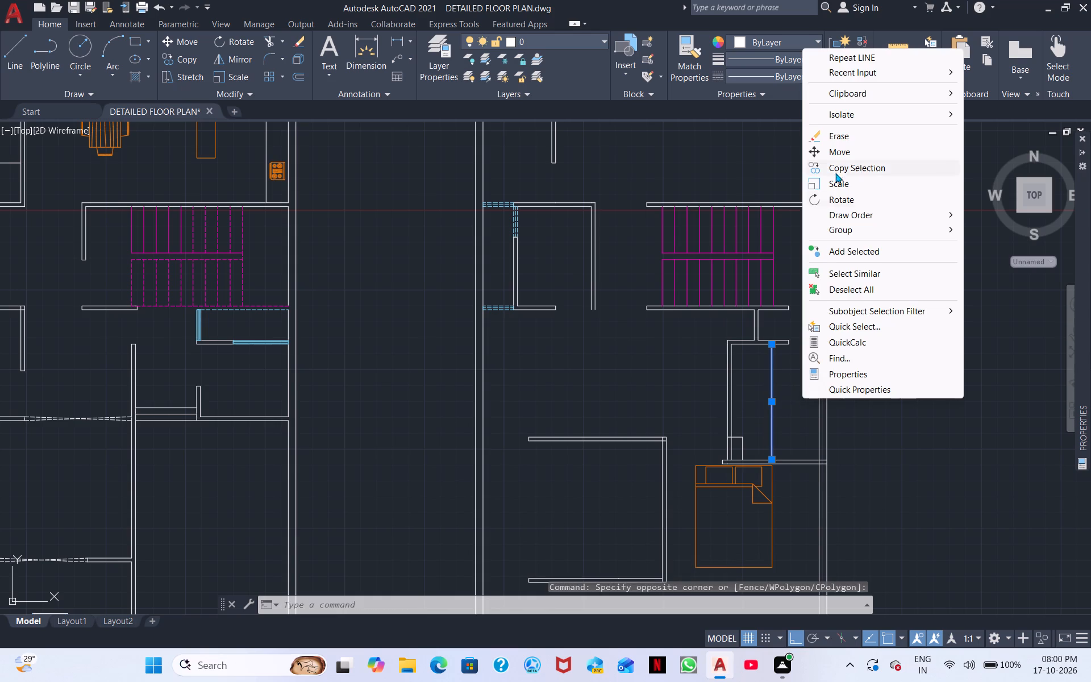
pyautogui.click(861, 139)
# Draw a 2'6" vertical line down from the upper wall of the small compartment below the copied plan's upper-left room.
pyautogui.moveTo(606, 333); pyautogui.dragTo(650, 522, button='middle')
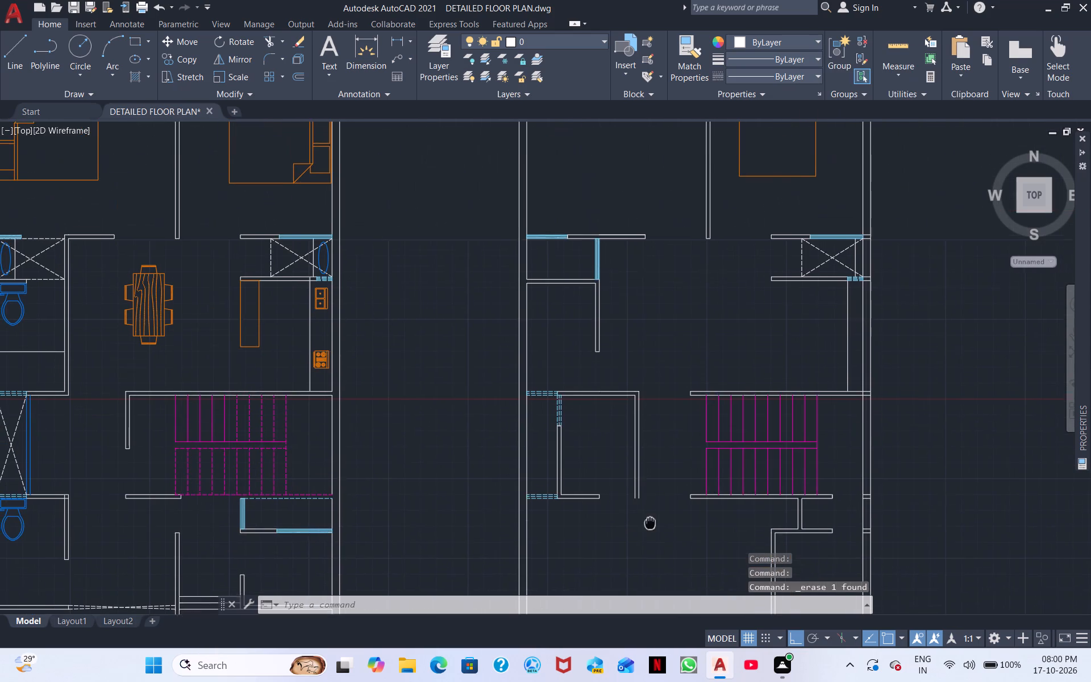
pyautogui.moveTo(650, 522); pyautogui.dragTo(651, 524, button='middle')
pyautogui.moveTo(567, 382); pyautogui.dragTo(572, 537, button='middle')
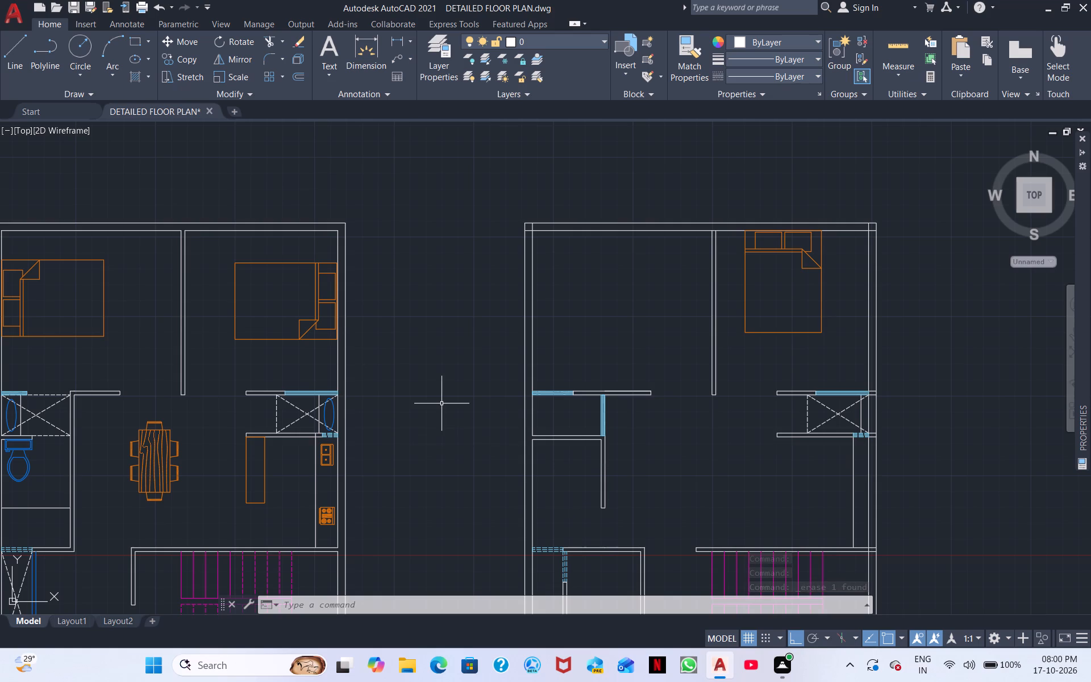
pyautogui.scroll(2, 477, 415)
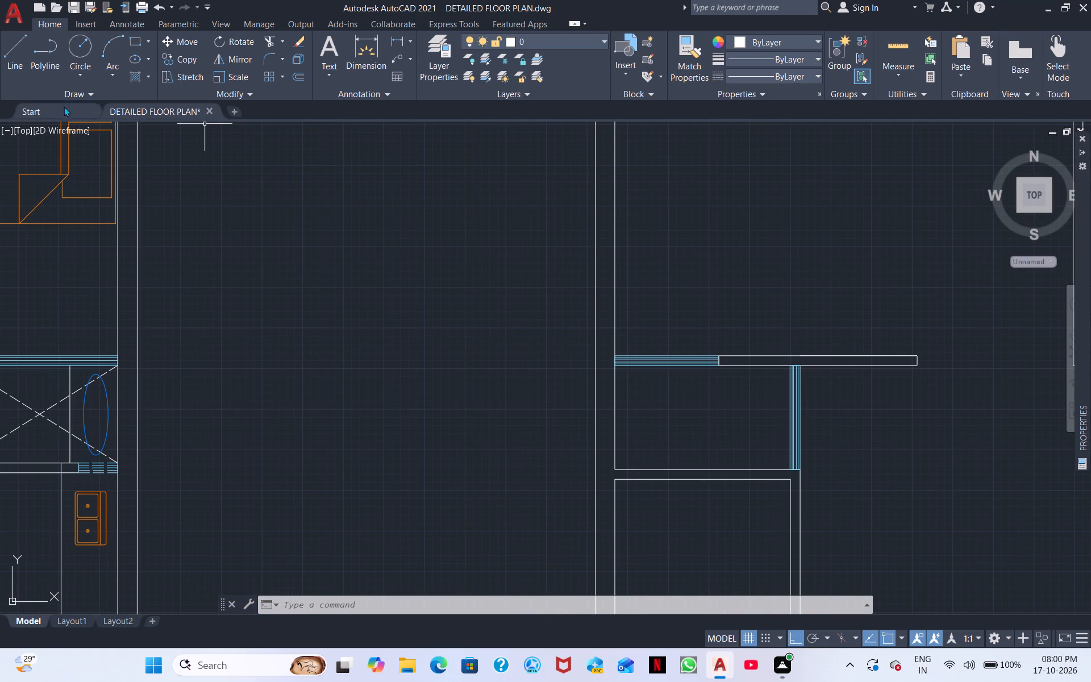
pyautogui.click(14, 53)
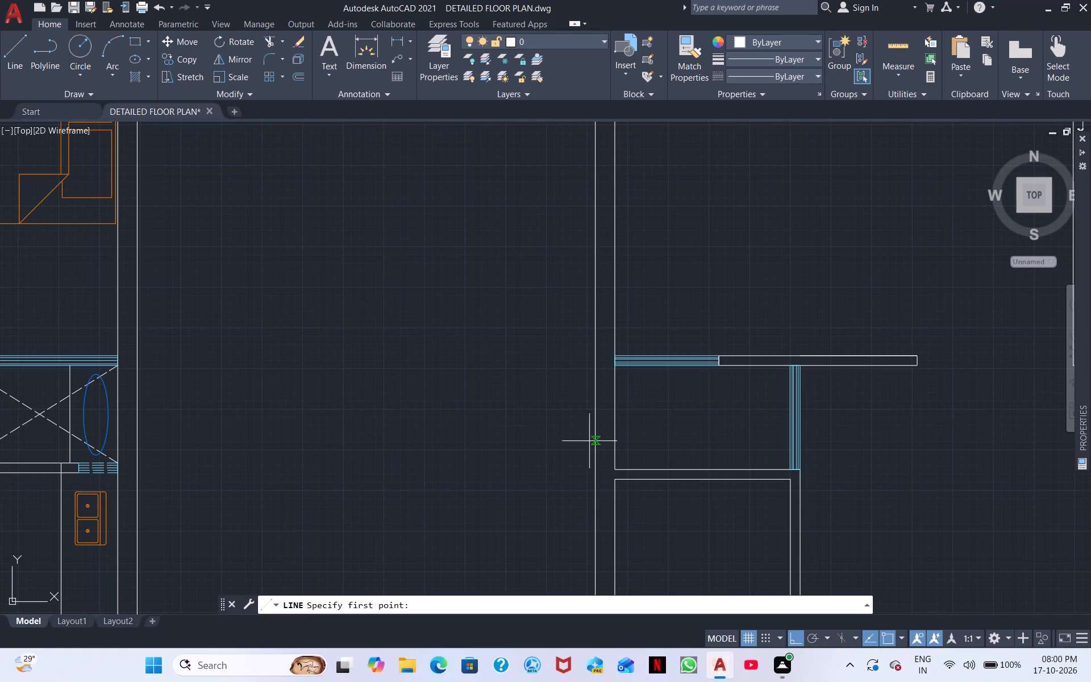
pyautogui.click(742, 366)
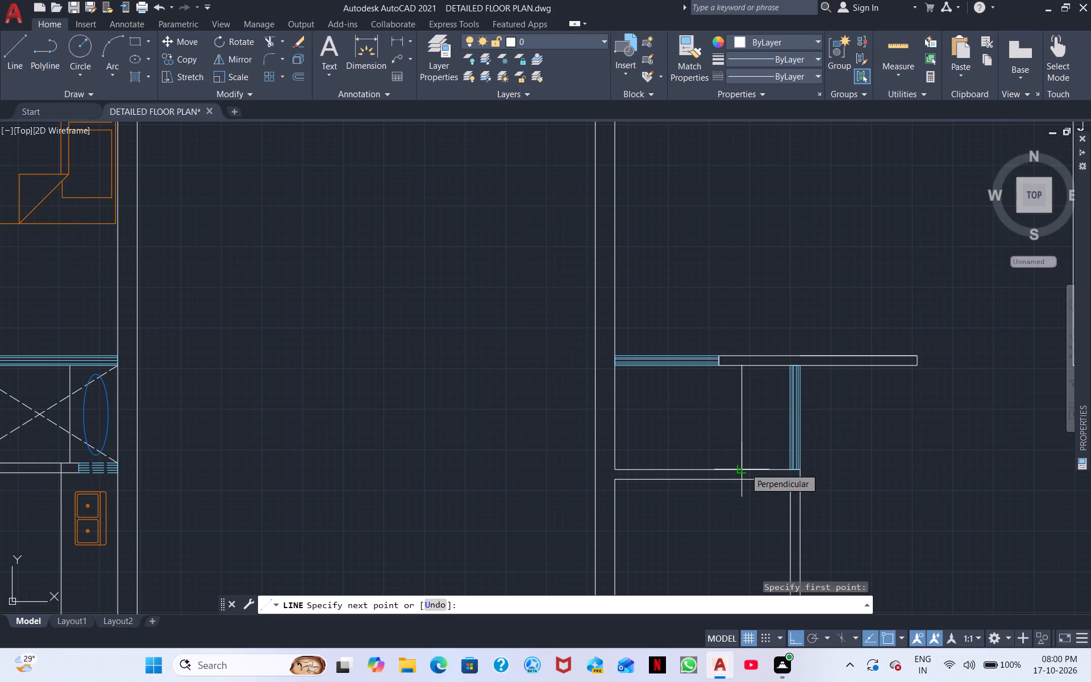
pyautogui.write("2'6")
pyautogui.hotkey('shift', '"')
pyautogui.press('Return')
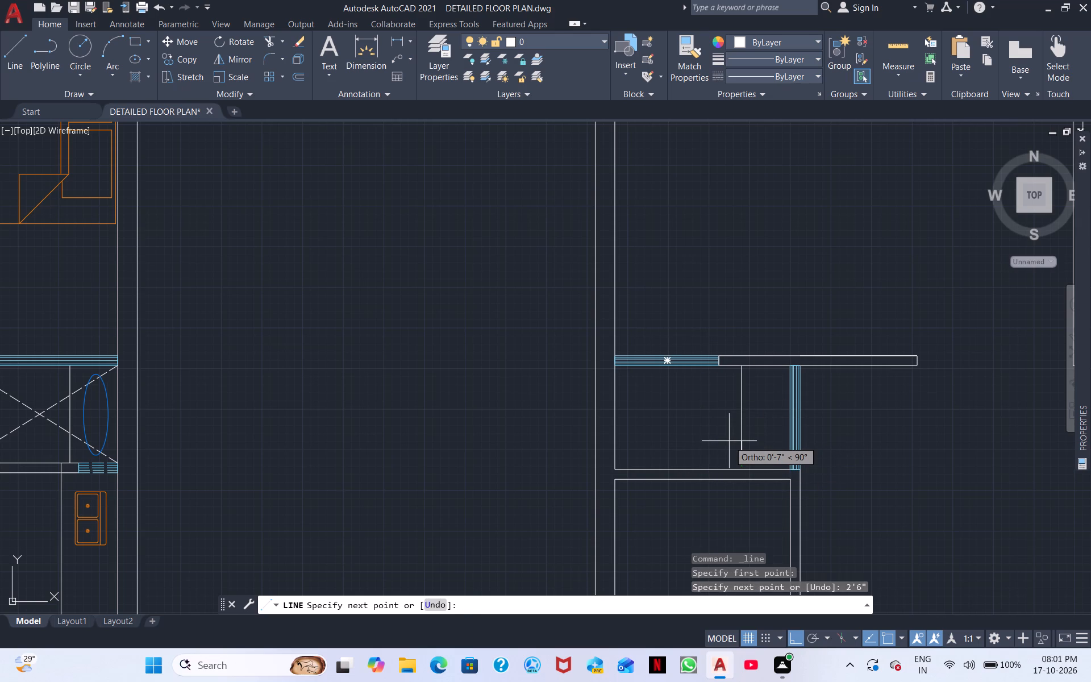
pyautogui.press('Escape')
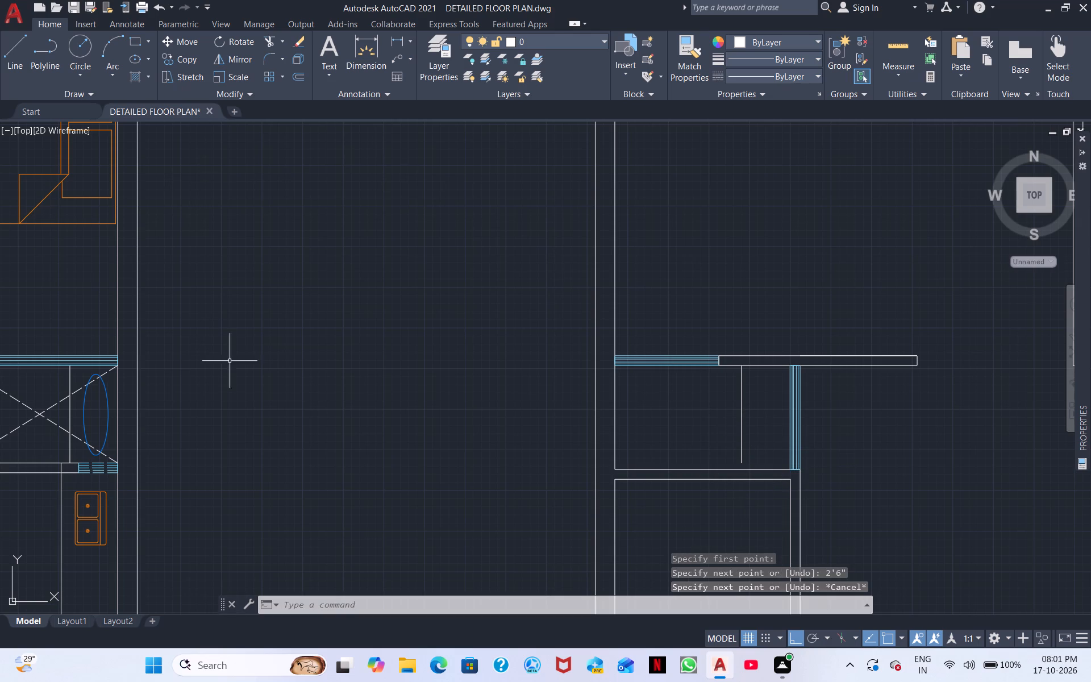
# Draw a 7'1" vertical line down from the top wall of the room below the small compartment, inside its left outer wall.
pyautogui.moveTo(259, 366); pyautogui.dragTo(238, 260, button='middle')
pyautogui.scroll(-2, 293, 296)
pyautogui.scroll(-1, 497, 356)
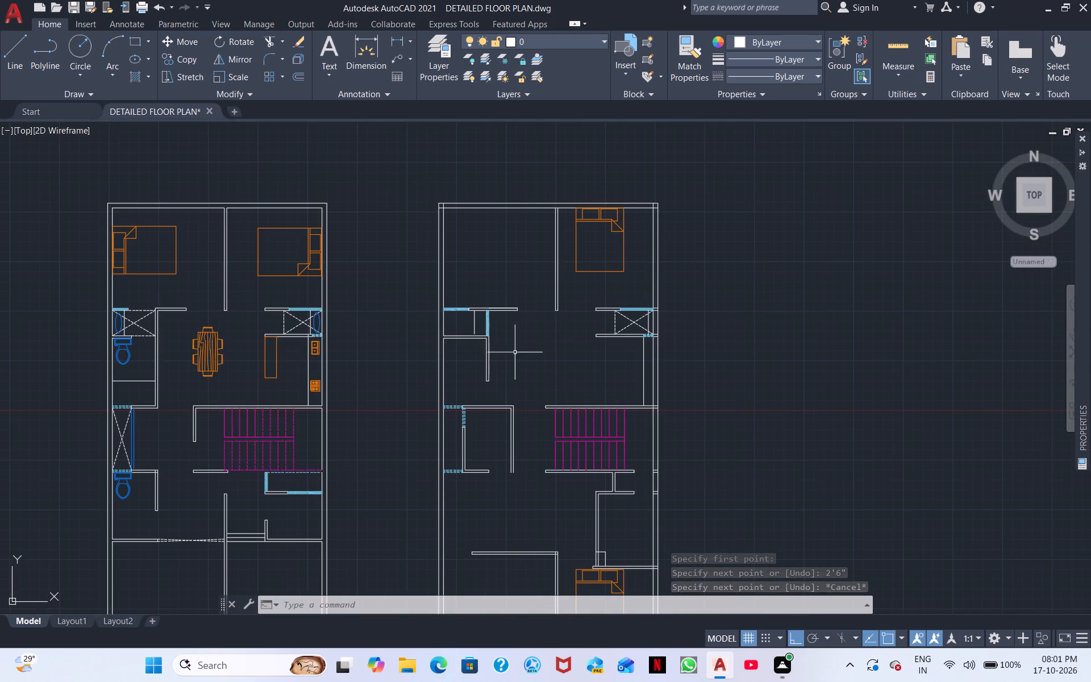
pyautogui.moveTo(522, 341); pyautogui.dragTo(475, 261, button='middle')
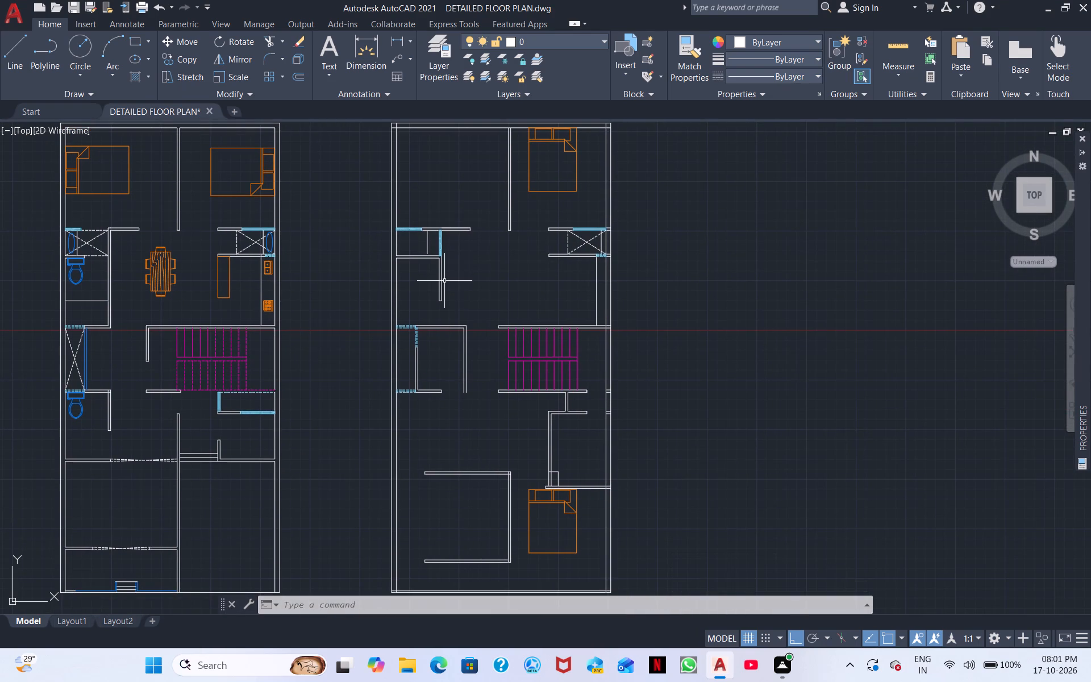
pyautogui.scroll(3, 444, 281)
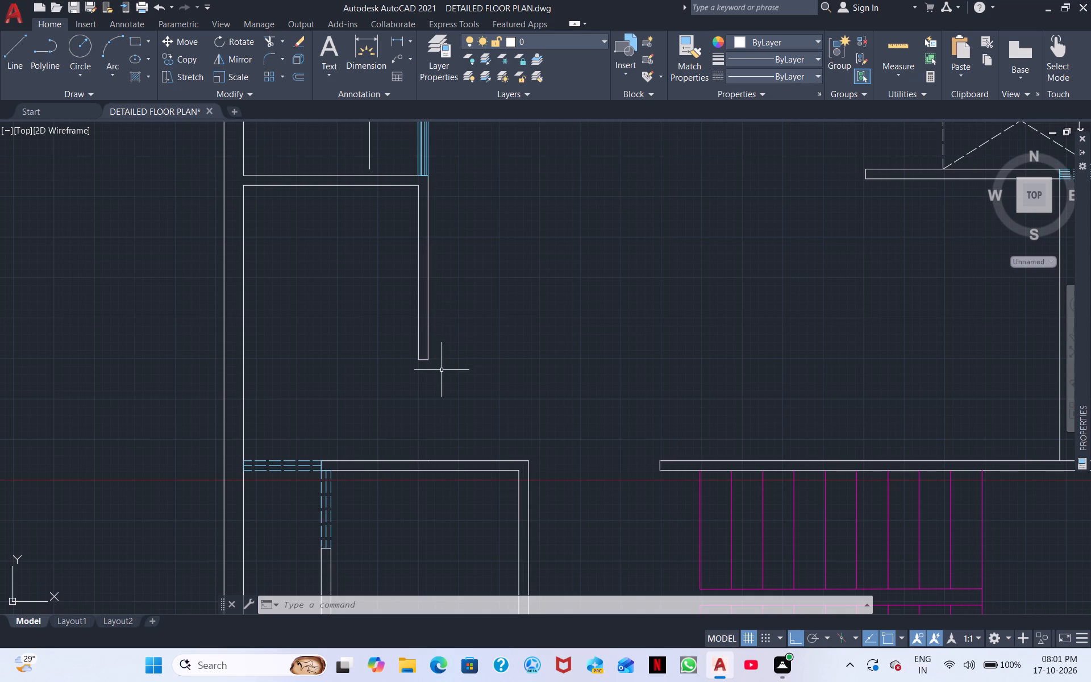
pyautogui.scroll(-1, 385, 356)
pyautogui.scroll(1, 384, 356)
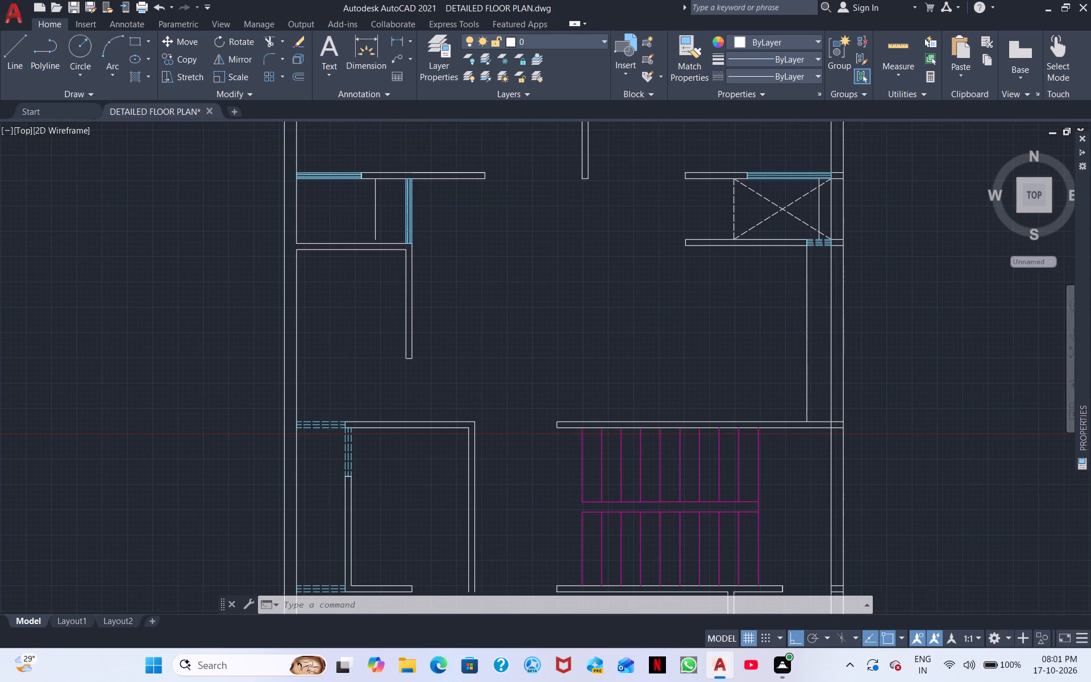
pyautogui.click(10, 42)
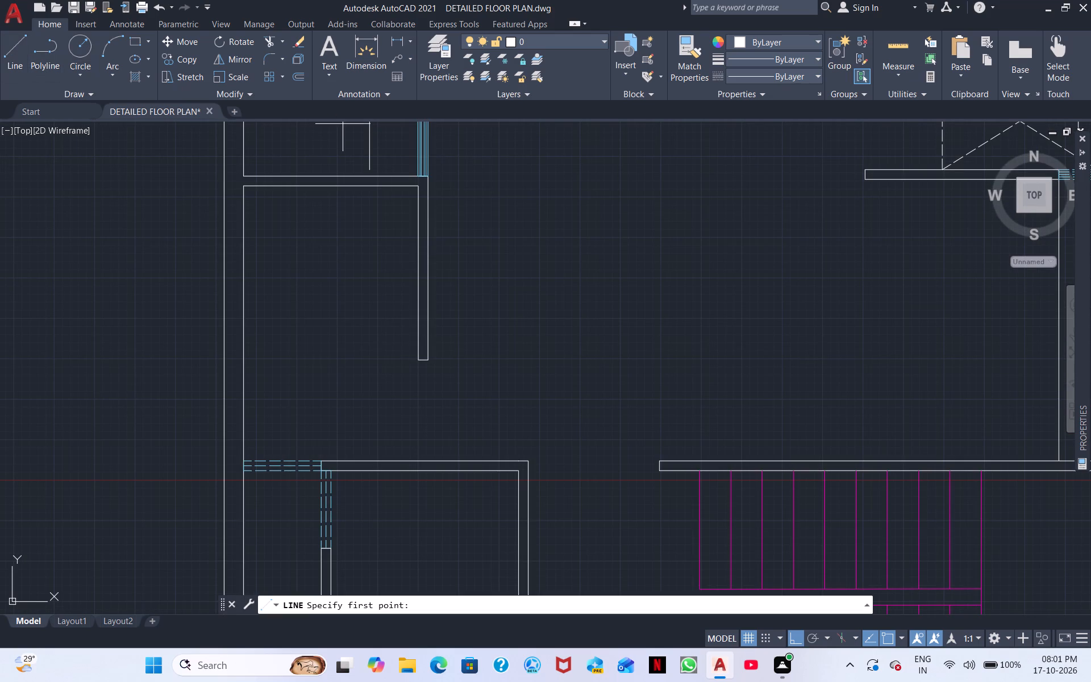
pyautogui.click(345, 186)
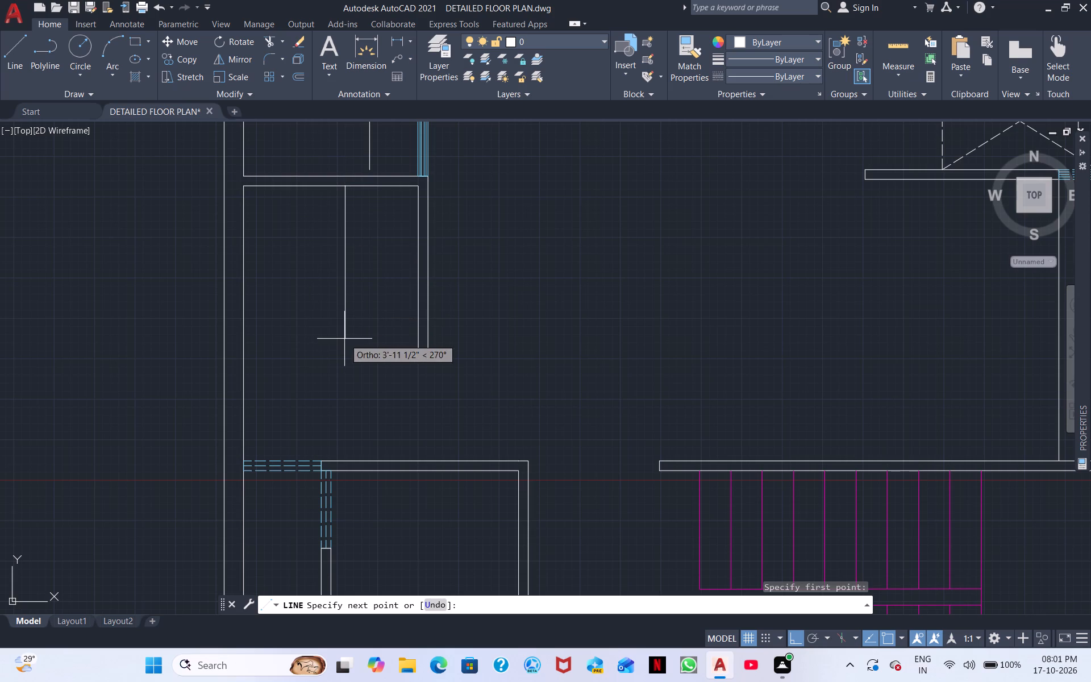
pyautogui.press('7')
pyautogui.press("'")
pyautogui.press('1')
pyautogui.hotkey('shift', '"')
pyautogui.press('Return')
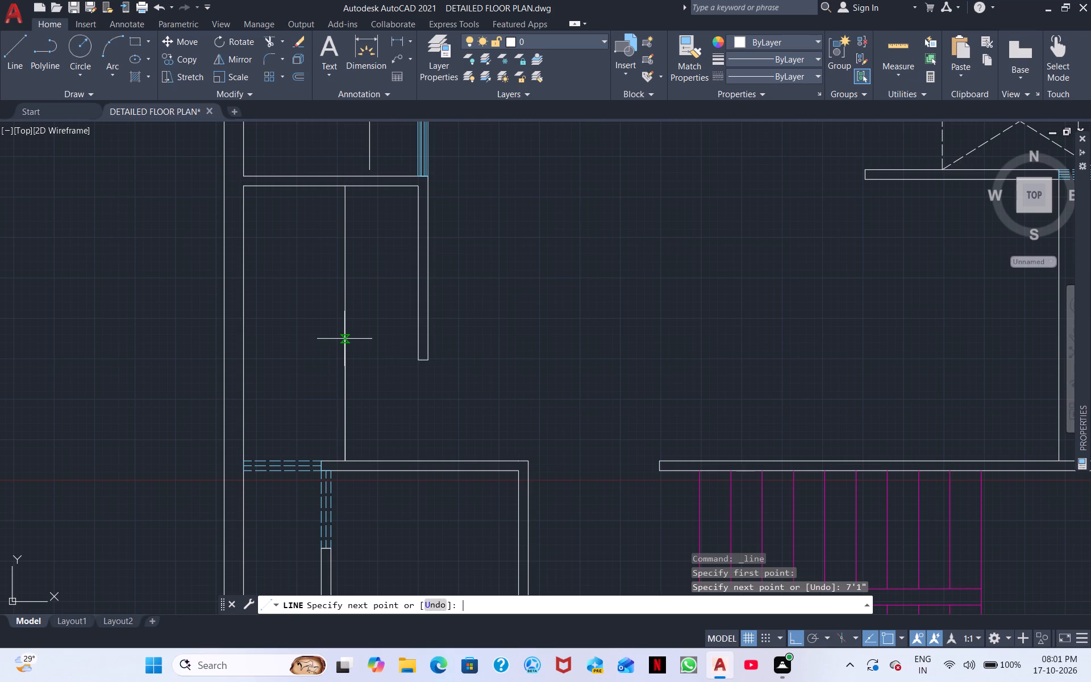
pyautogui.press('Escape')
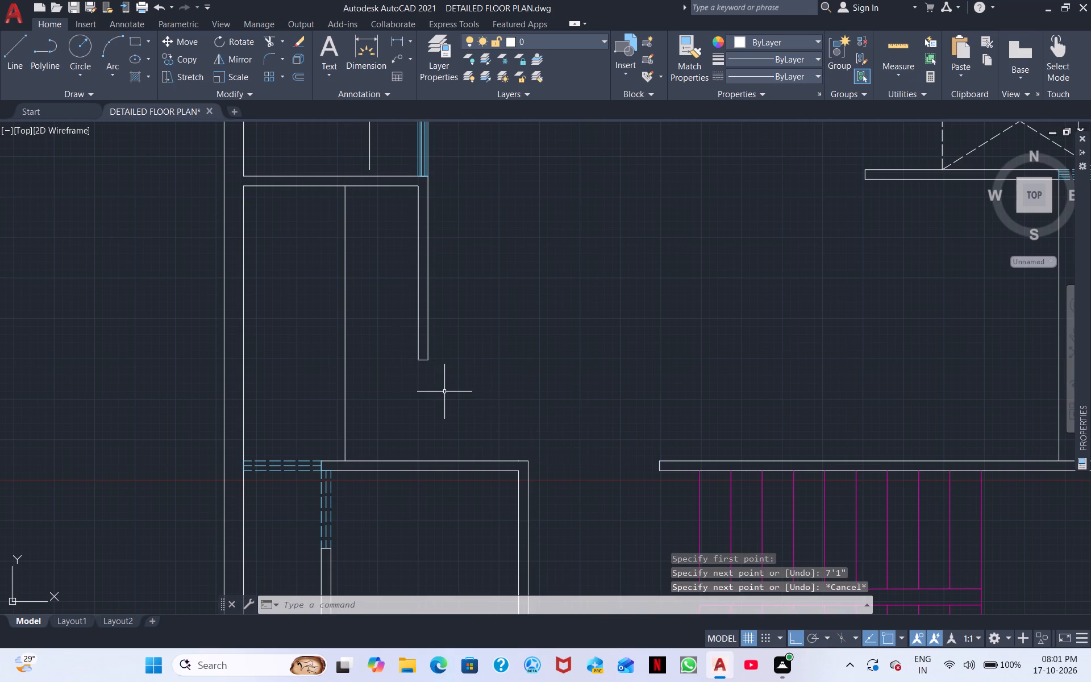
# Draw a 6'6" vertical line down from the inner face of the top wall in the room opposite the staircase.
pyautogui.moveTo(443, 392); pyautogui.dragTo(411, 246, button='middle')
pyautogui.scroll(-2, 423, 266)
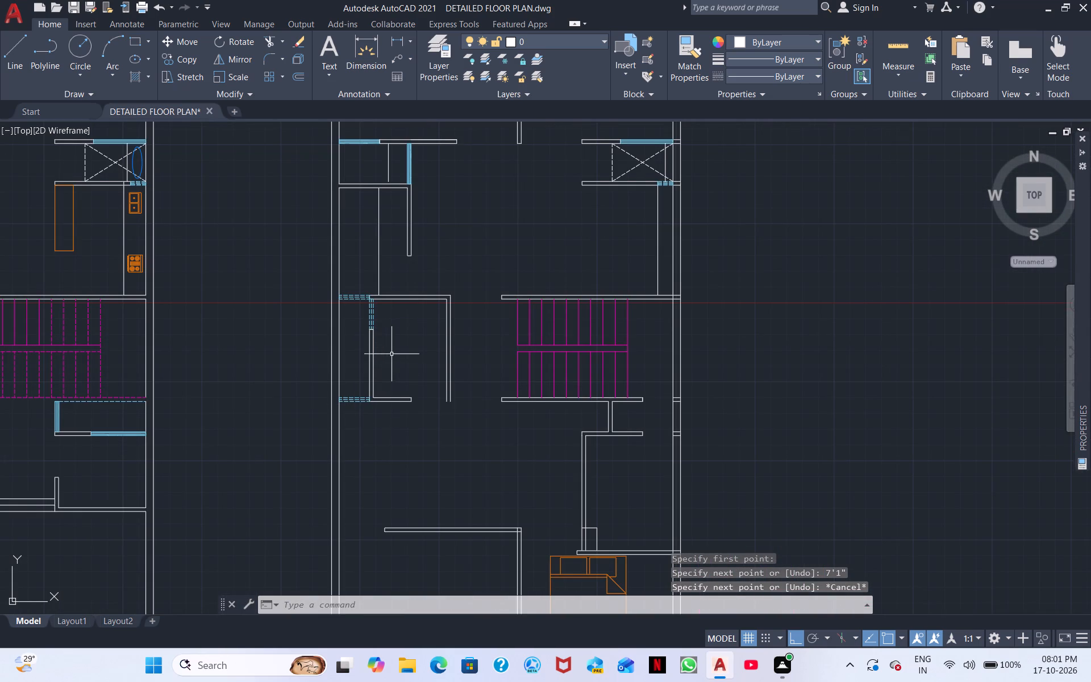
pyautogui.moveTo(392, 354); pyautogui.dragTo(394, 388, button='middle')
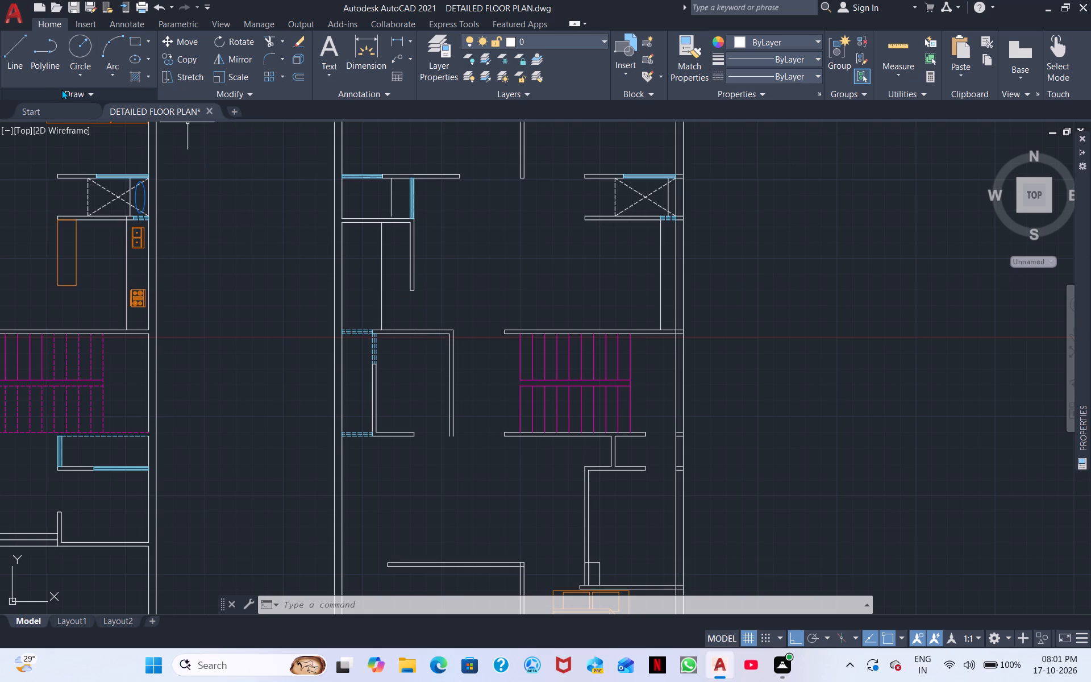
pyautogui.click(13, 67)
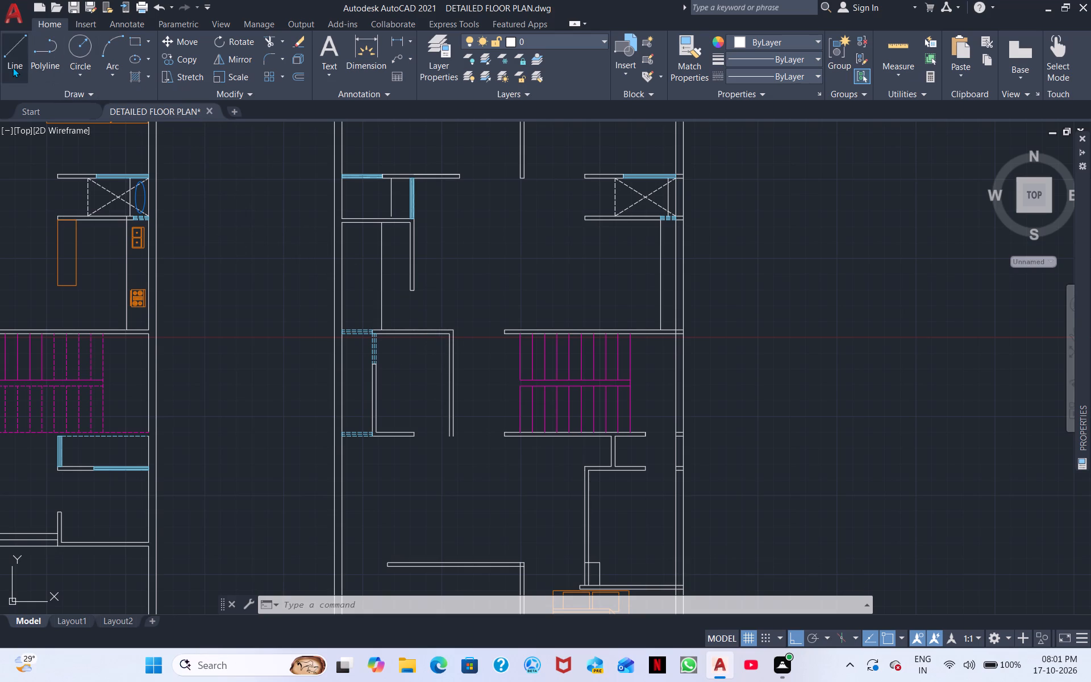
pyautogui.scroll(2, 415, 340)
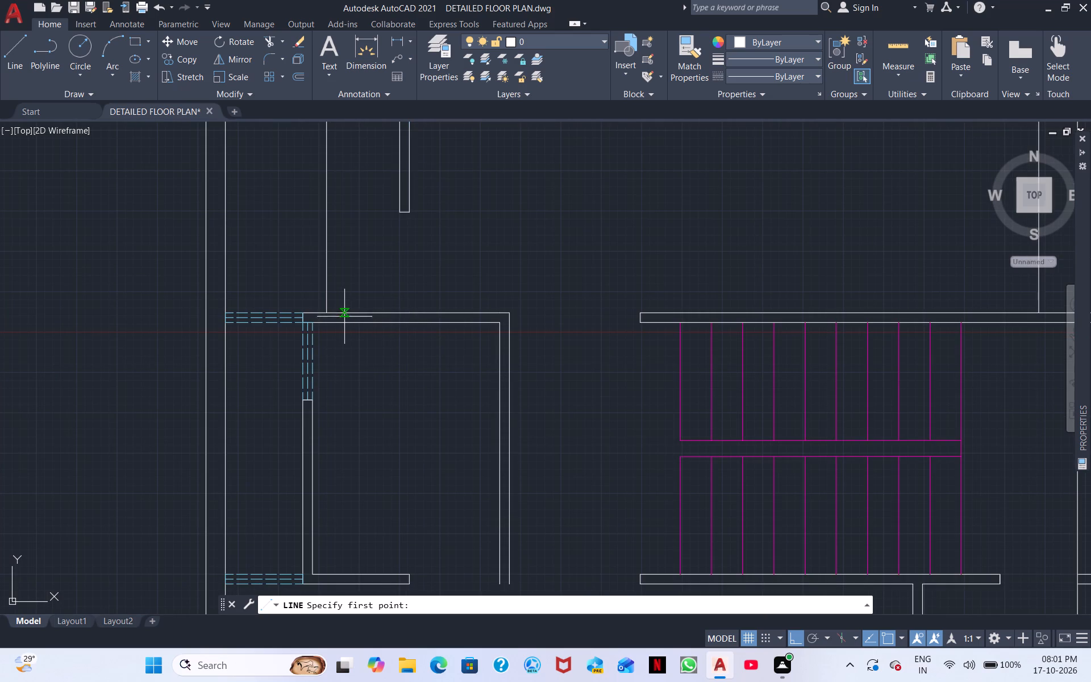
pyautogui.click(345, 321)
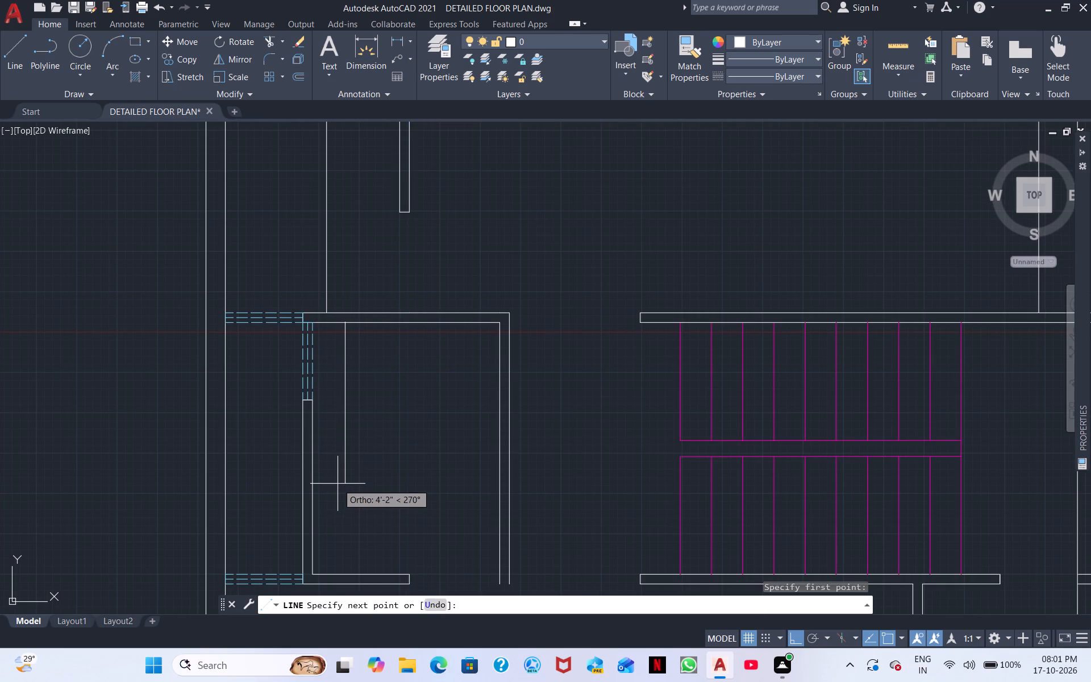
pyautogui.write("6'")
pyautogui.write('6"')
pyautogui.press('Return')
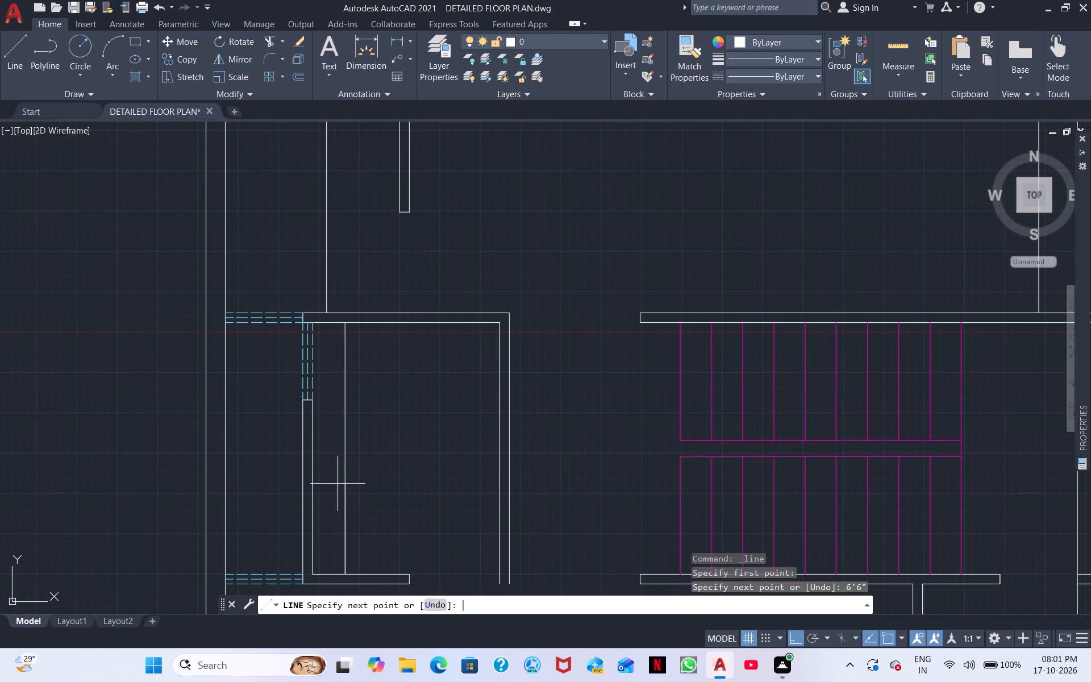
pyautogui.press('Escape')
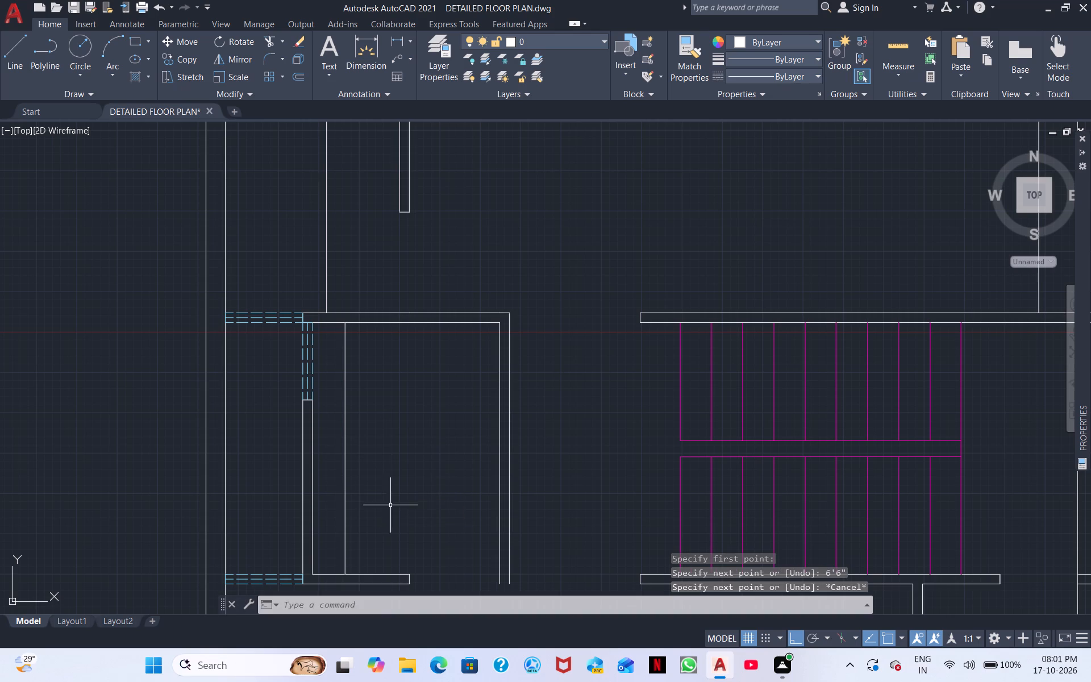
# Draw a 7' vertical line down from the underside of the short bottom wall of the room opposite the staircase.
pyautogui.moveTo(377, 601); pyautogui.dragTo(383, 514, button='middle')
pyautogui.moveTo(400, 529); pyautogui.dragTo(348, 326, button='middle')
pyautogui.moveTo(364, 401); pyautogui.dragTo(355, 266, button='middle')
pyautogui.moveTo(336, 348); pyautogui.dragTo(363, 299, button='middle')
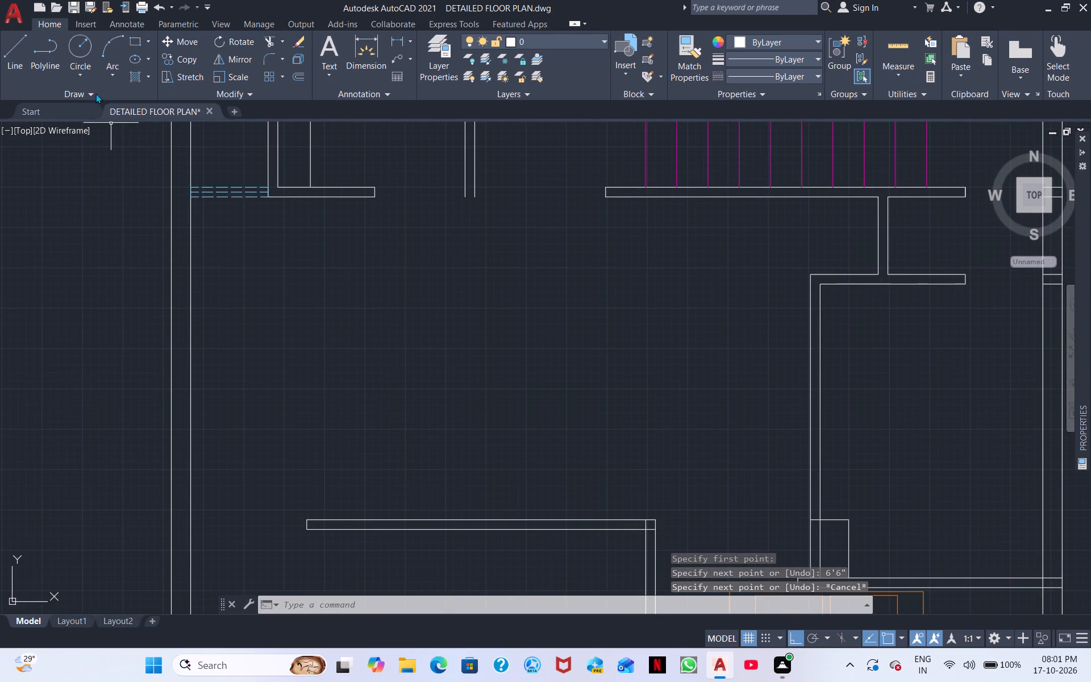
pyautogui.click(18, 35)
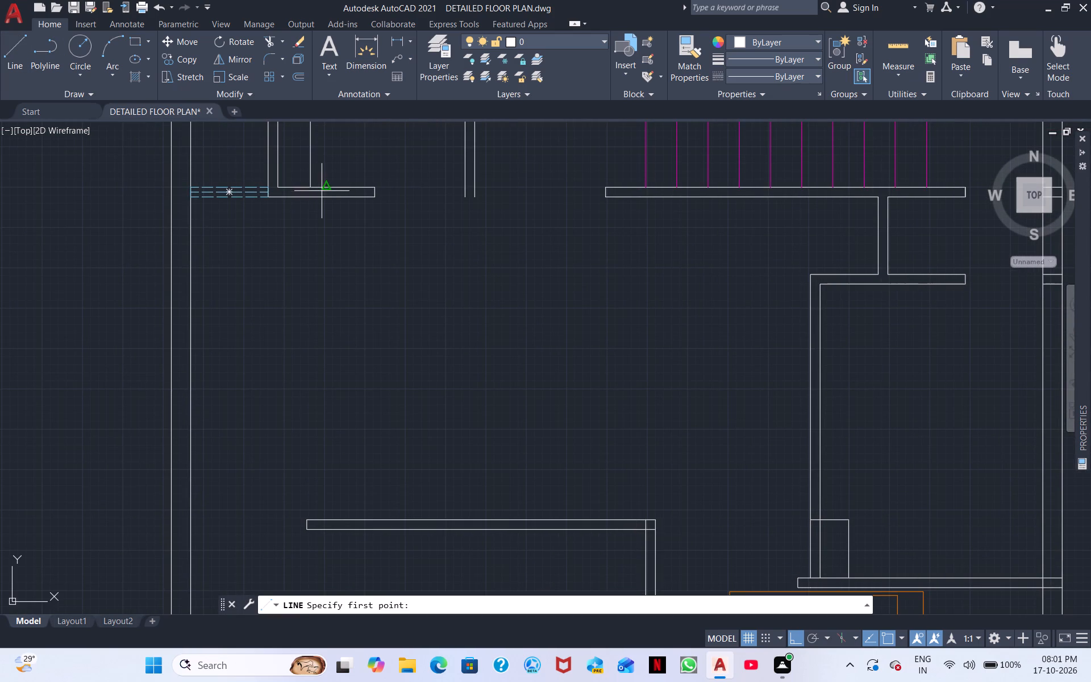
pyautogui.click(309, 197)
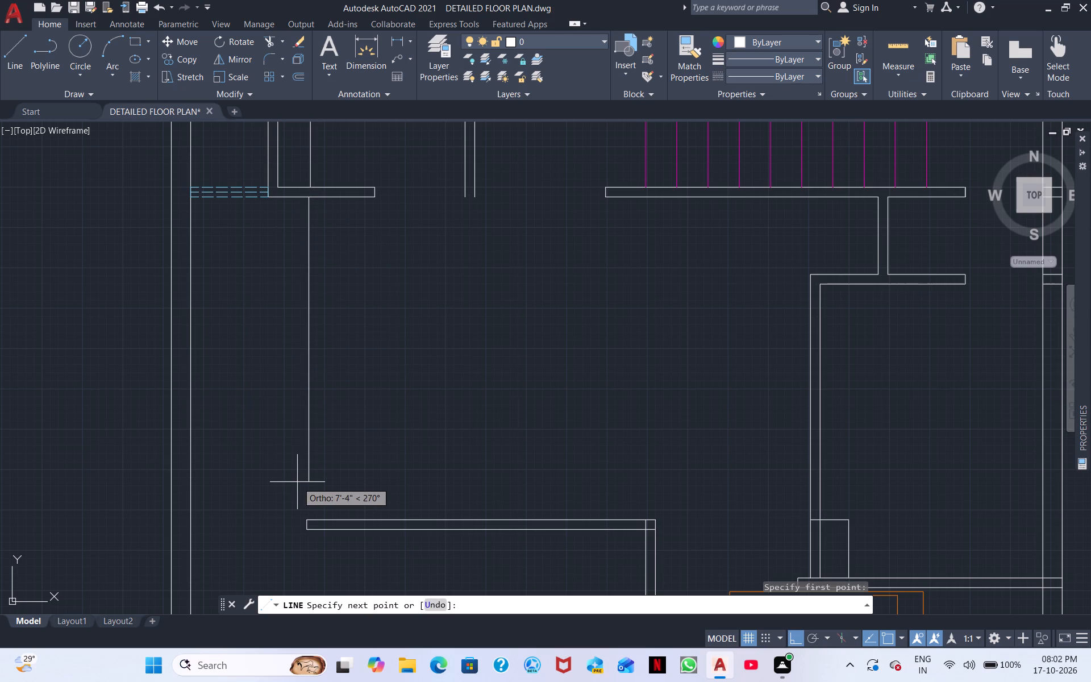
pyautogui.write("7'")
pyautogui.press('Return')
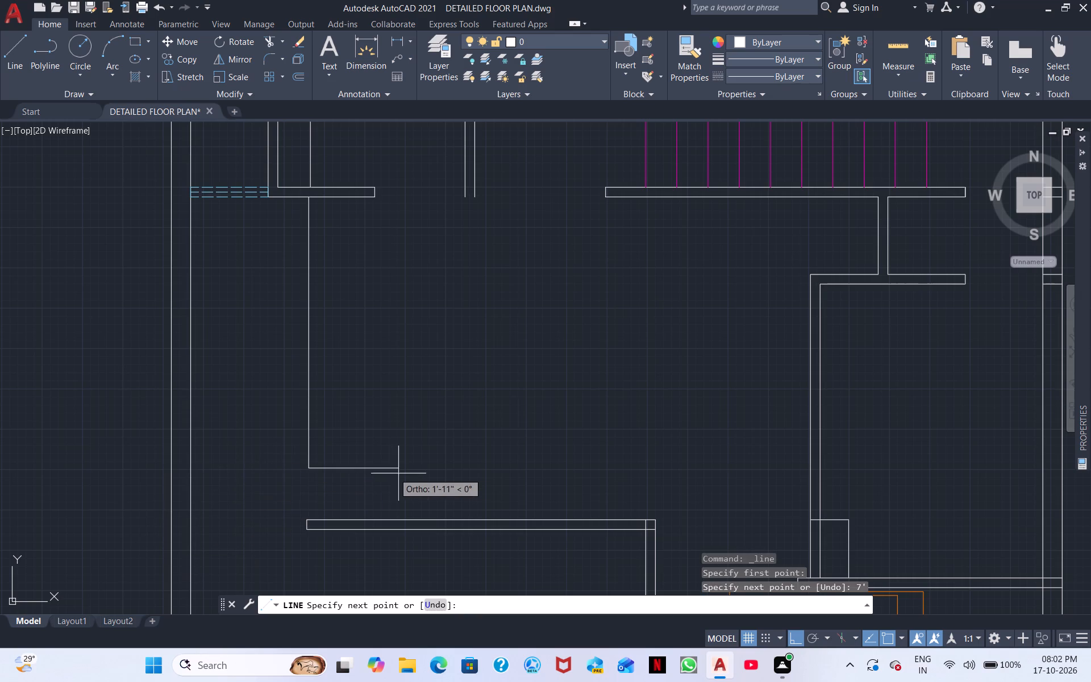
pyautogui.press('Escape')
# Draw a line from the lower-left room's upper-left wall corner up level with the 7' line's lower end, then across to that endpoint.
pyautogui.moveTo(431, 472); pyautogui.dragTo(473, 331, button='middle')
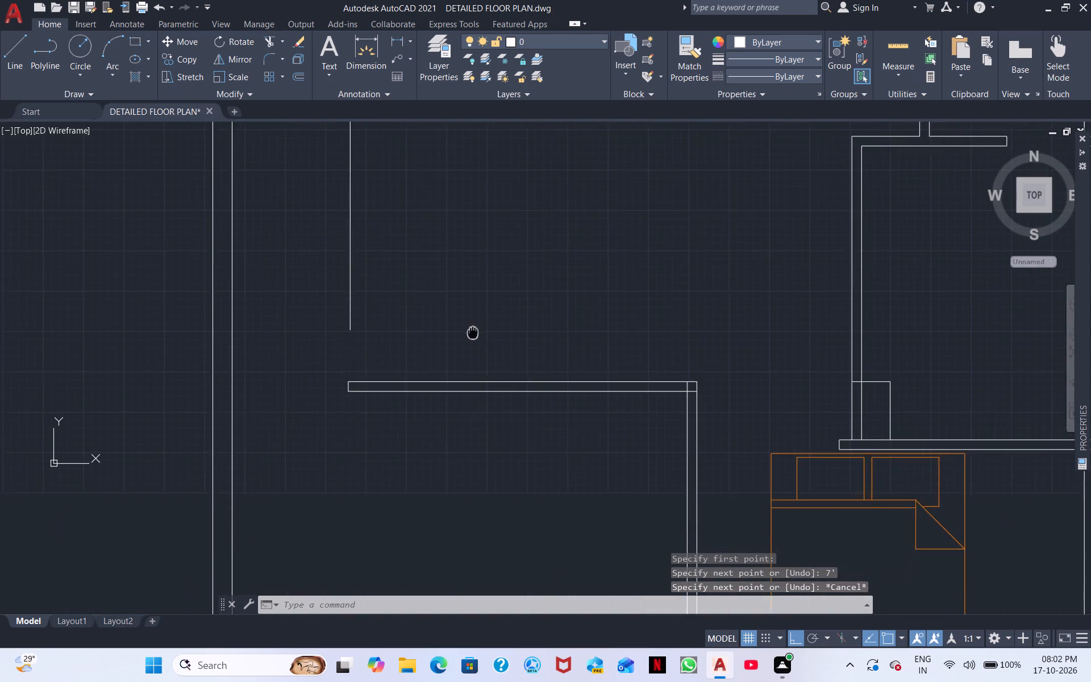
pyautogui.moveTo(473, 331); pyautogui.dragTo(474, 329, button='middle')
pyautogui.scroll(-1, 474, 329)
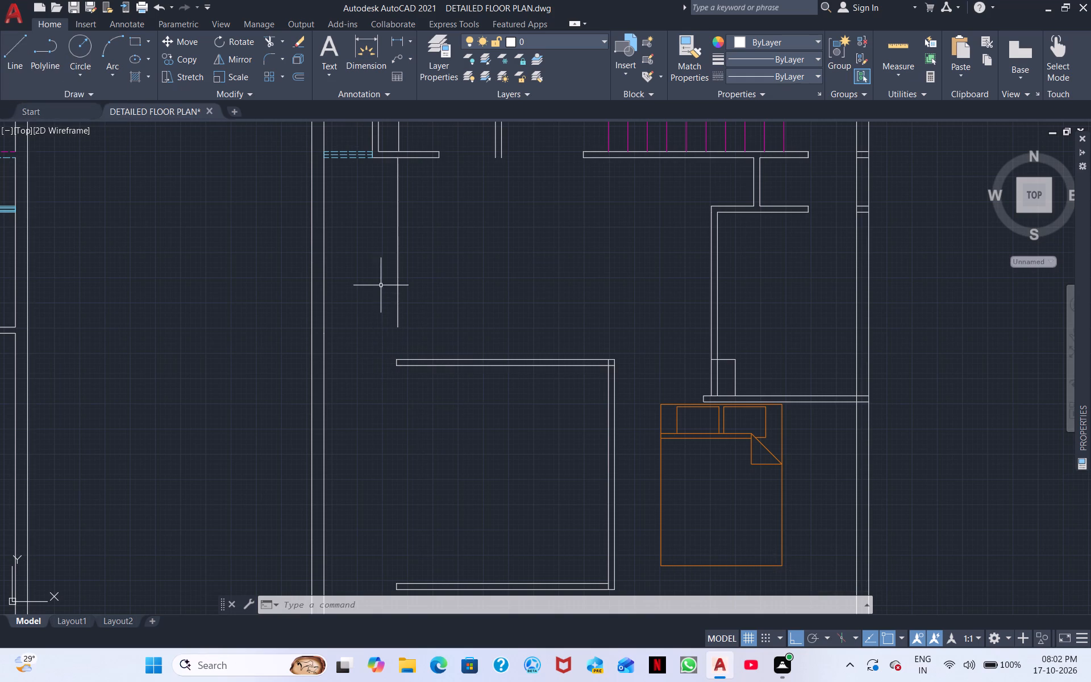
pyautogui.click(20, 39)
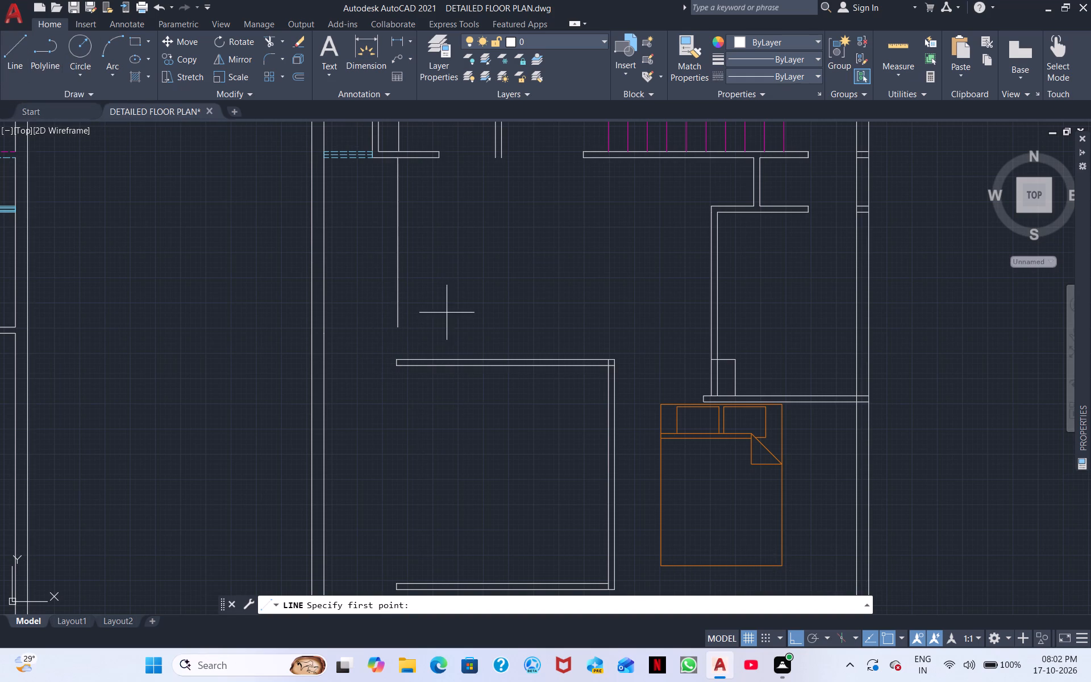
pyautogui.scroll(3, 447, 313)
pyautogui.moveTo(263, 439); pyautogui.dragTo(443, 418, button='middle')
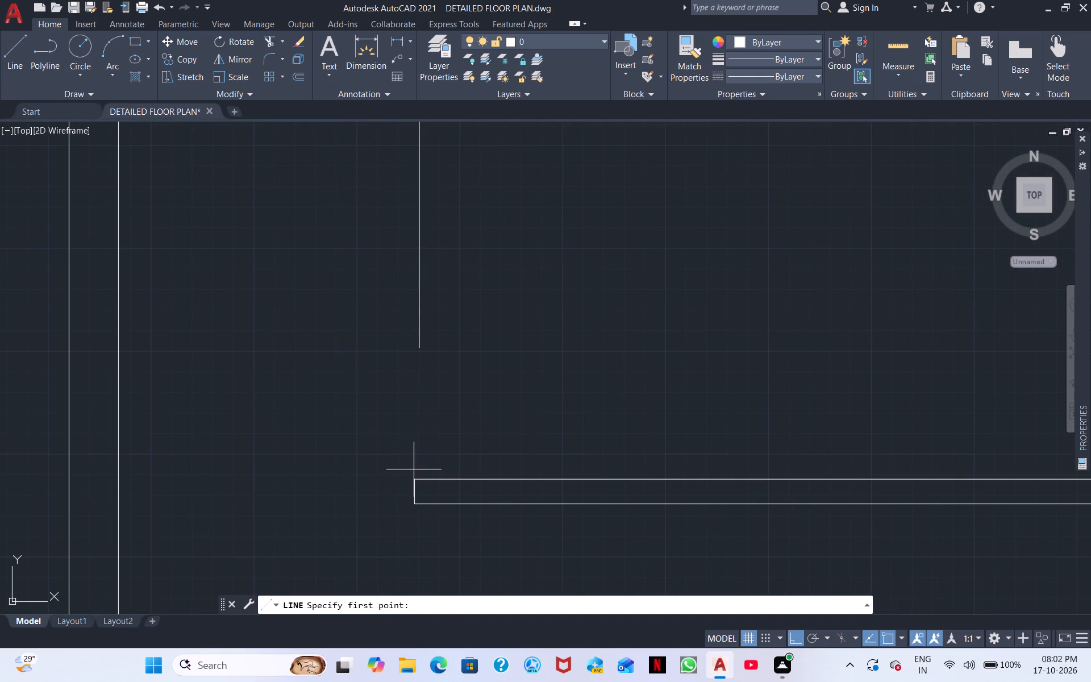
pyautogui.click(413, 481)
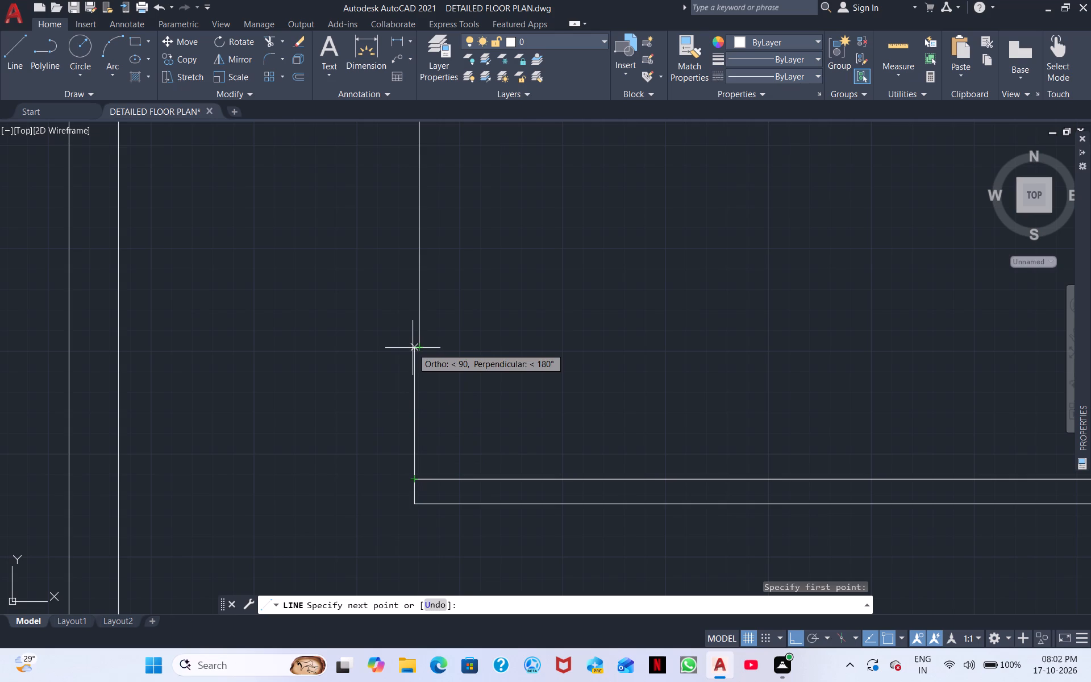
pyautogui.doubleClick(413, 348)
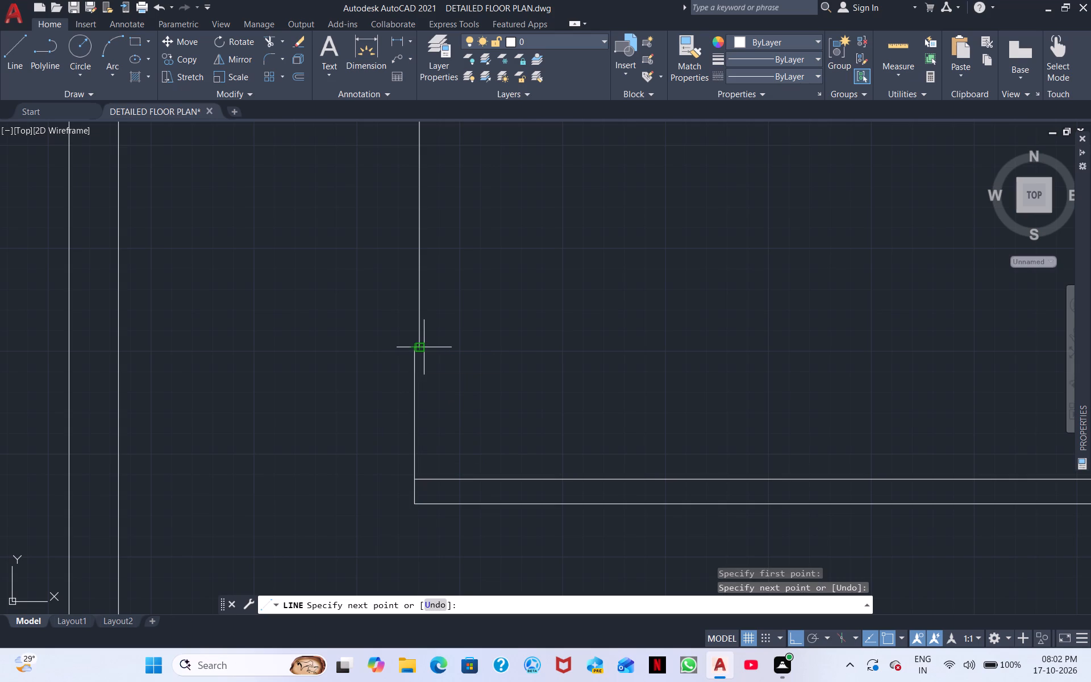
pyautogui.scroll(4, 423, 346)
pyautogui.click(391, 347)
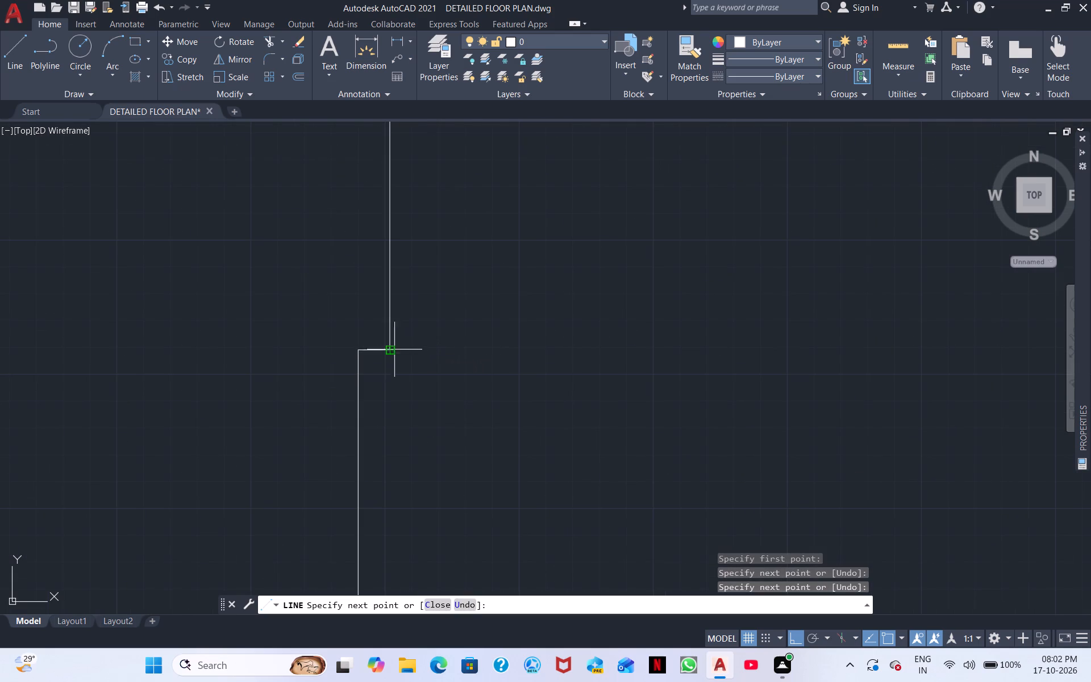
pyautogui.scroll(-1, 413, 388)
pyautogui.press('Escape')
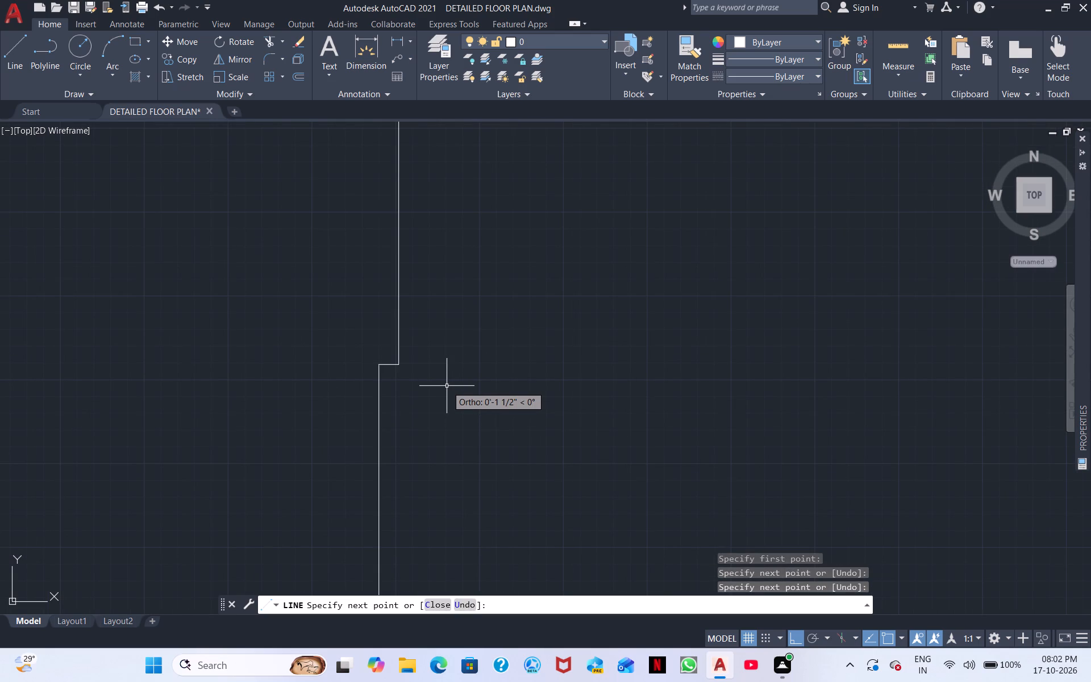
# Move the lower-left room's top, side and bottom walls straight up so the upper-left corner meets the level of the 7' line's end.
pyautogui.scroll(-2, 450, 391)
pyautogui.moveTo(473, 410); pyautogui.dragTo(461, 332, button='middle')
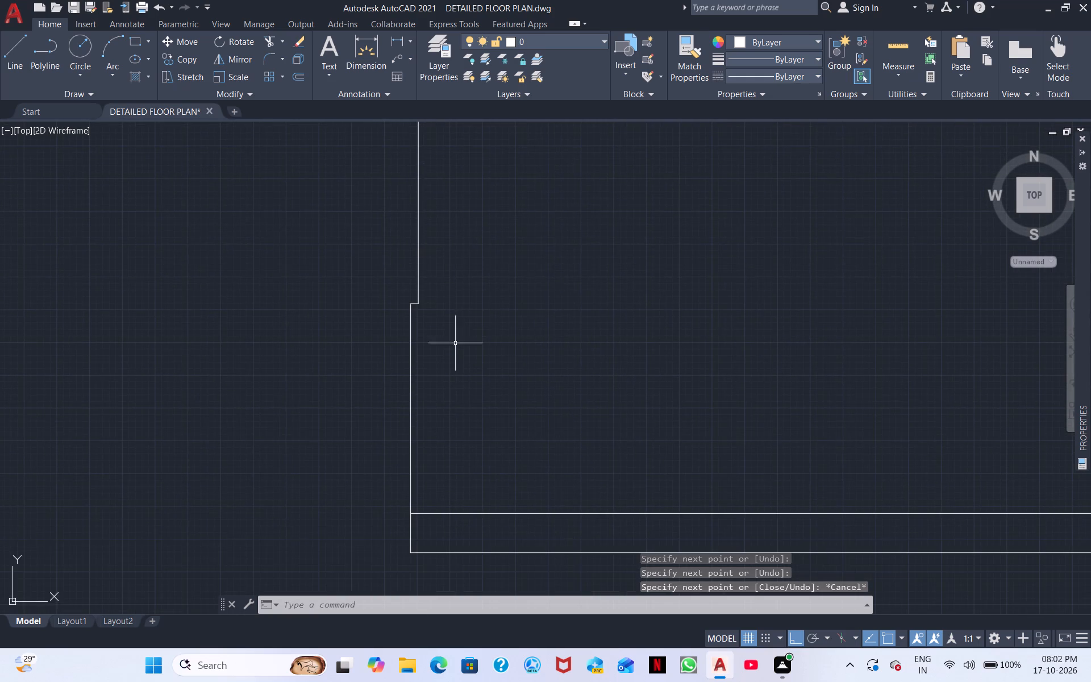
pyautogui.scroll(-1, 455, 343)
pyautogui.scroll(-2, 519, 484)
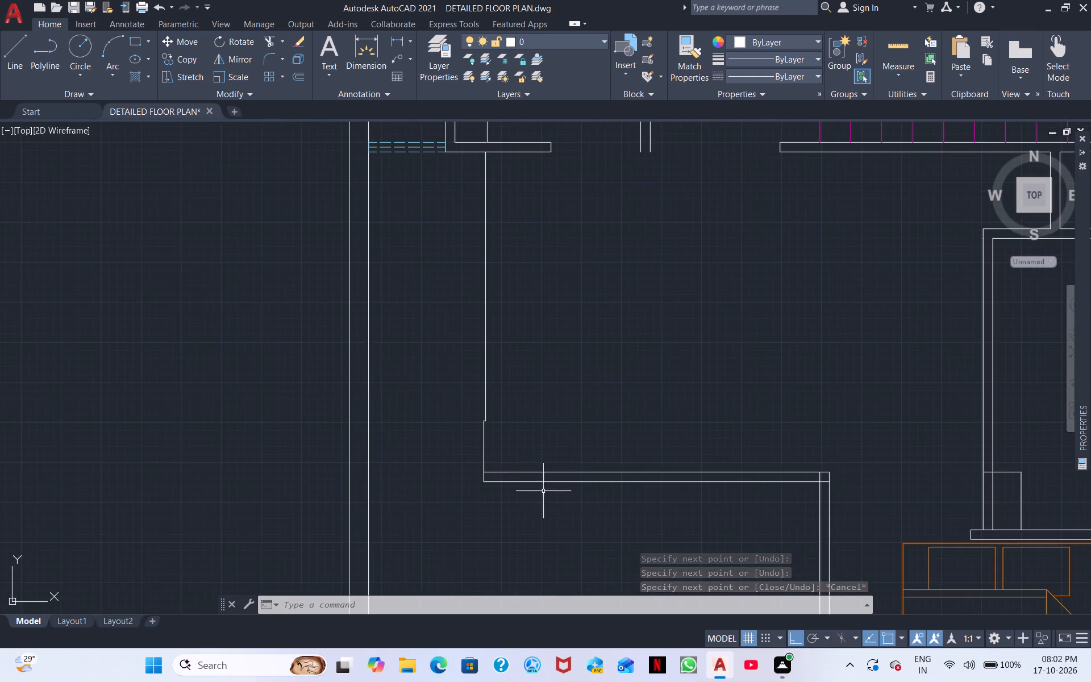
pyautogui.moveTo(543, 491); pyautogui.dragTo(497, 329, button='middle')
pyautogui.moveTo(493, 373); pyautogui.dragTo(486, 354, button='middle')
pyautogui.scroll(-1, 493, 373)
pyautogui.moveTo(484, 360); pyautogui.dragTo(434, 284, button='middle')
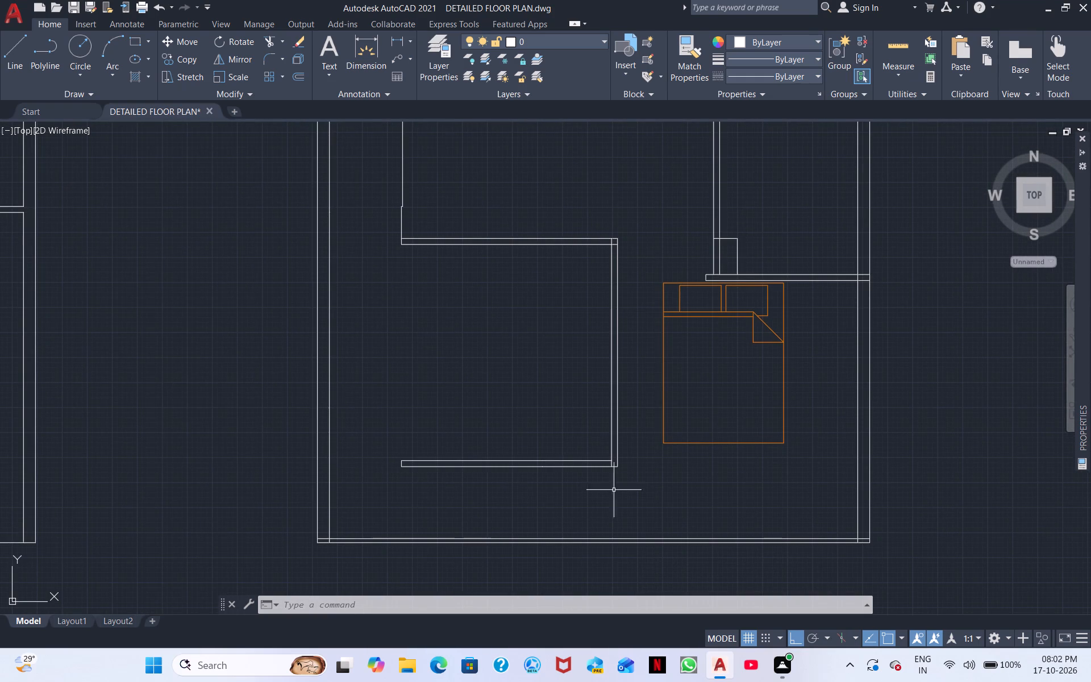
pyautogui.click(627, 497)
pyautogui.click(445, 216)
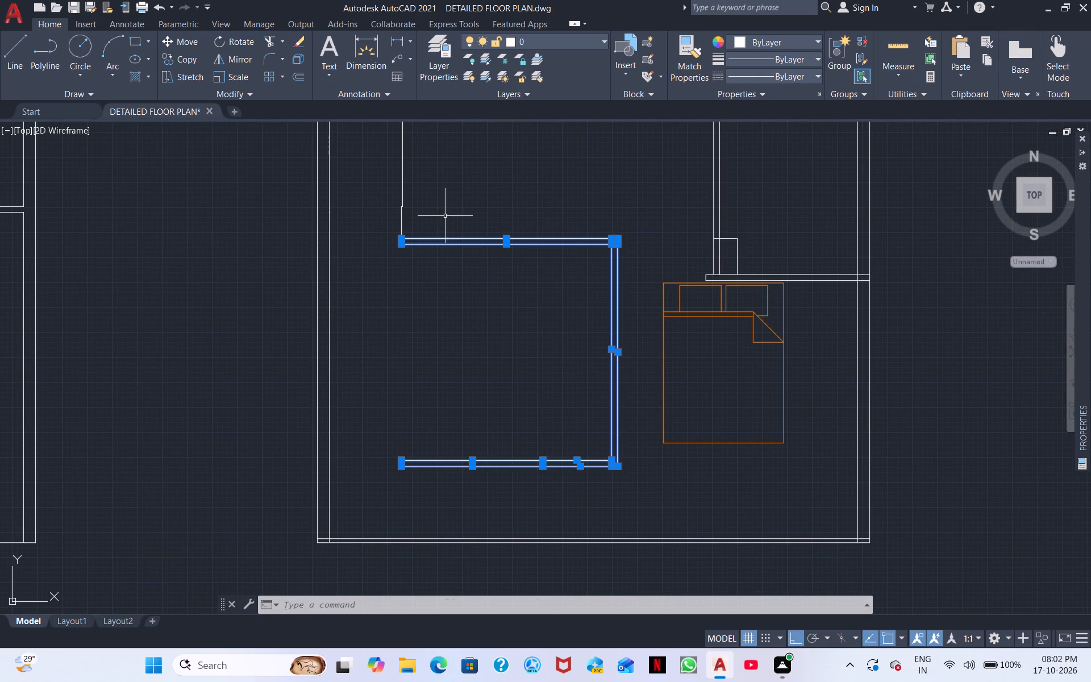
pyautogui.scroll(1, 443, 232)
pyautogui.moveTo(430, 292); pyautogui.dragTo(423, 443, button='middle')
pyautogui.rightClick(423, 443)
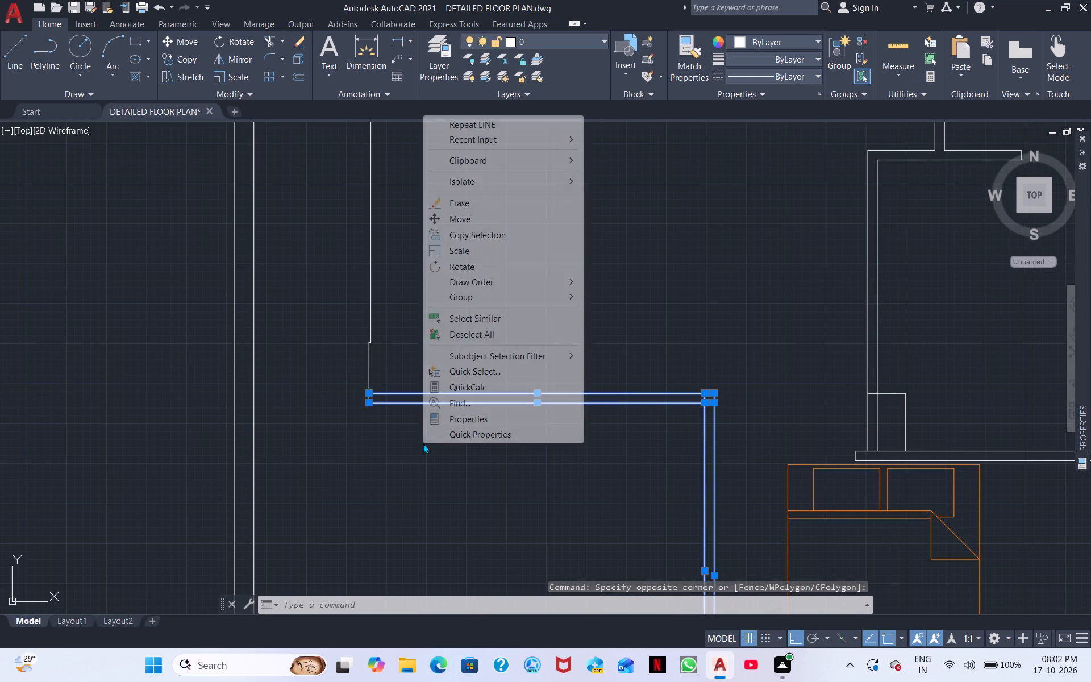
pyautogui.click(461, 215)
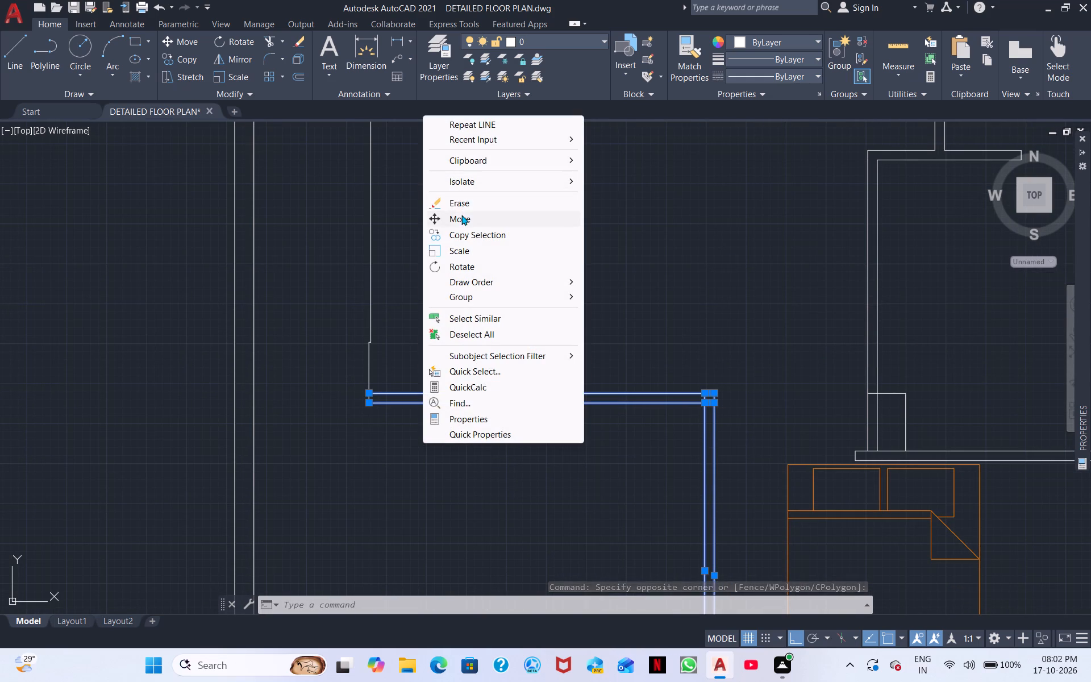
pyautogui.scroll(4, 364, 386)
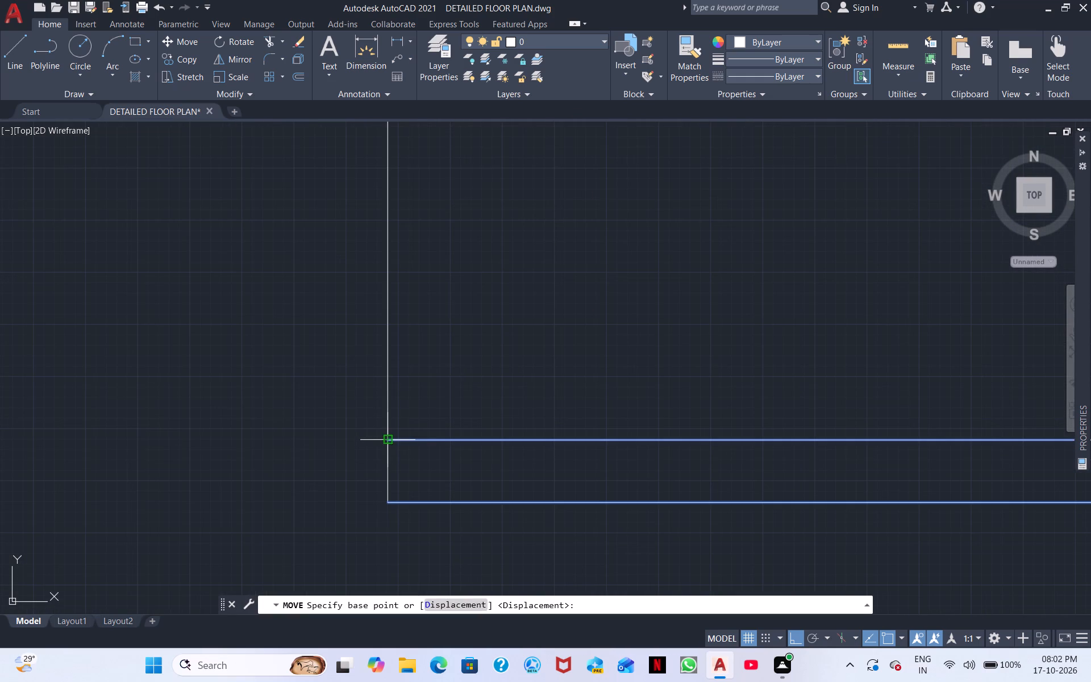
pyautogui.click(392, 438)
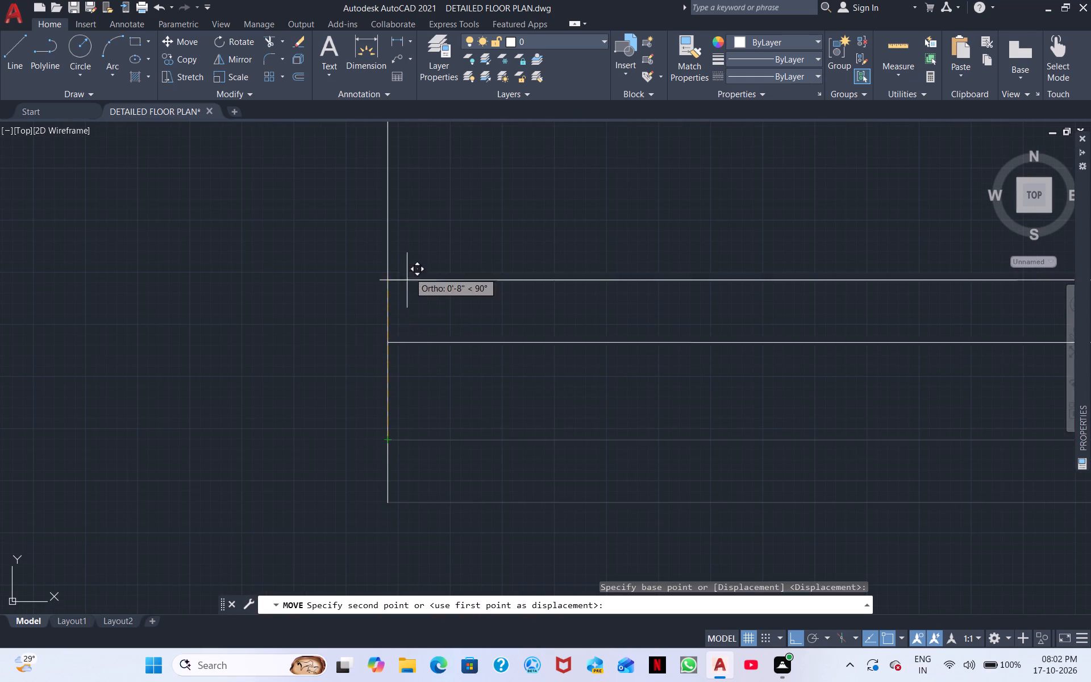
pyautogui.moveTo(431, 168); pyautogui.dragTo(389, 418, button='middle')
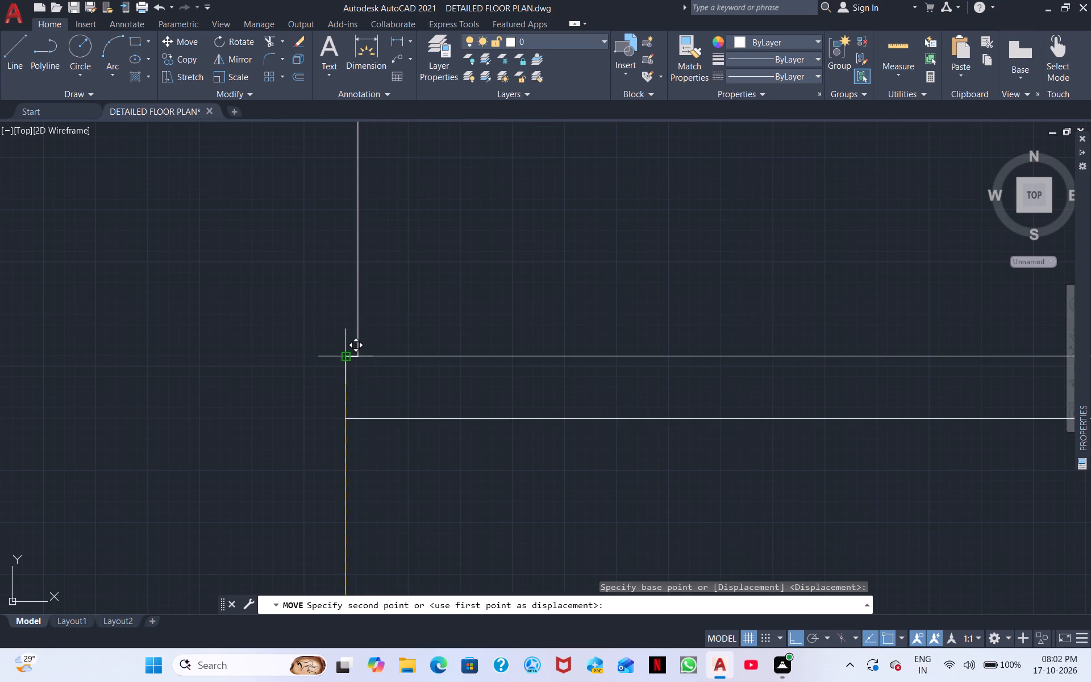
pyautogui.click(345, 360)
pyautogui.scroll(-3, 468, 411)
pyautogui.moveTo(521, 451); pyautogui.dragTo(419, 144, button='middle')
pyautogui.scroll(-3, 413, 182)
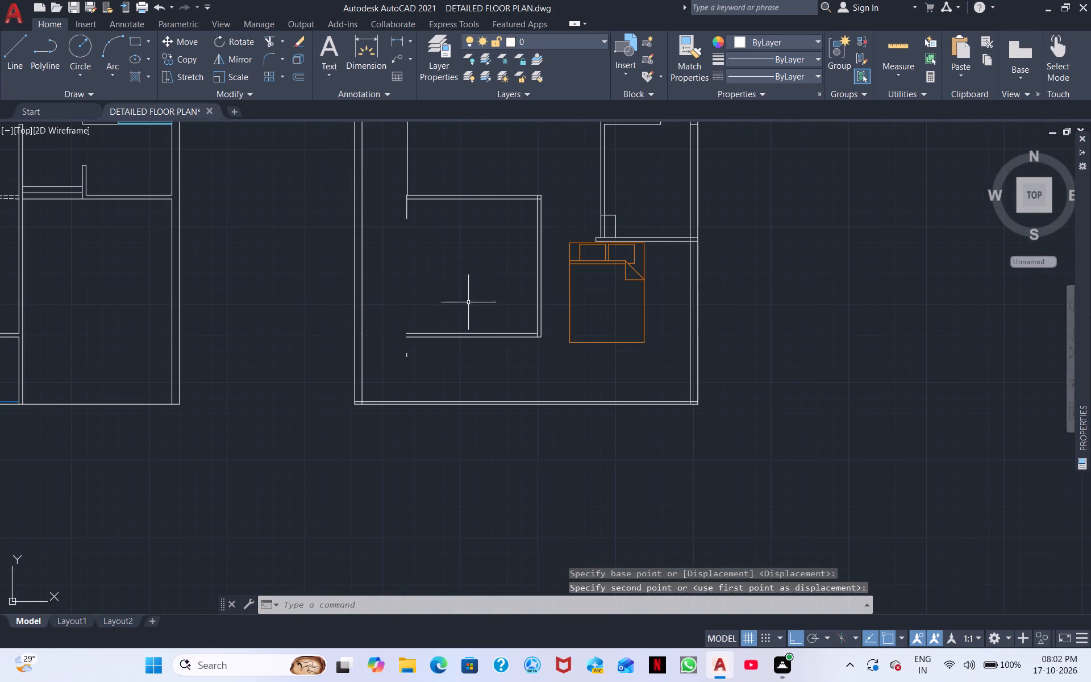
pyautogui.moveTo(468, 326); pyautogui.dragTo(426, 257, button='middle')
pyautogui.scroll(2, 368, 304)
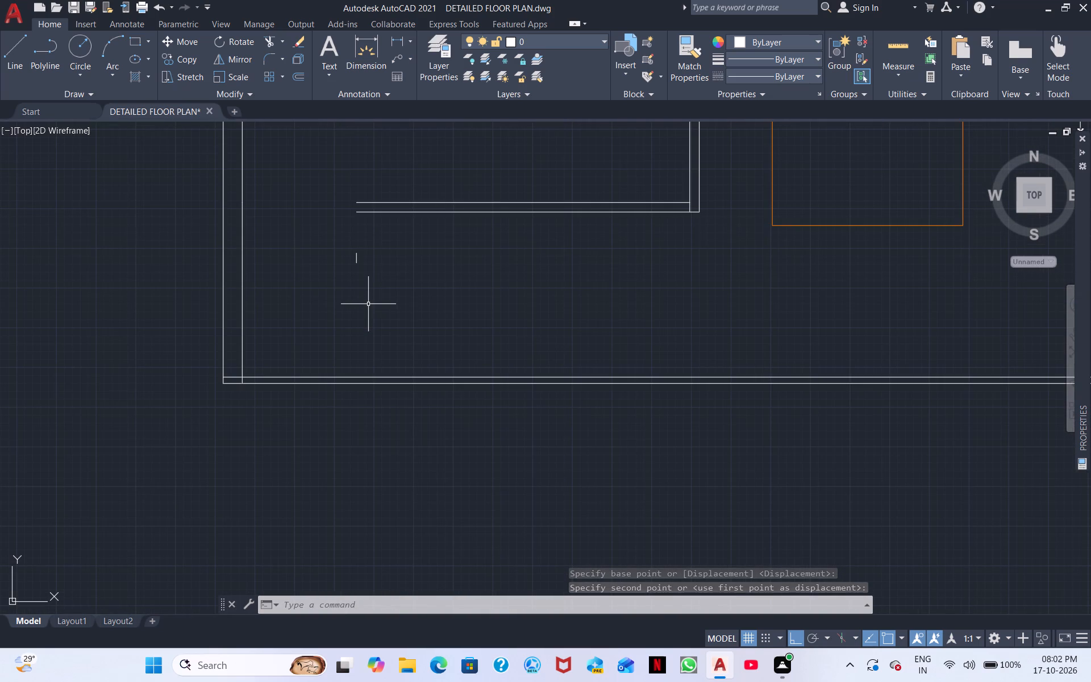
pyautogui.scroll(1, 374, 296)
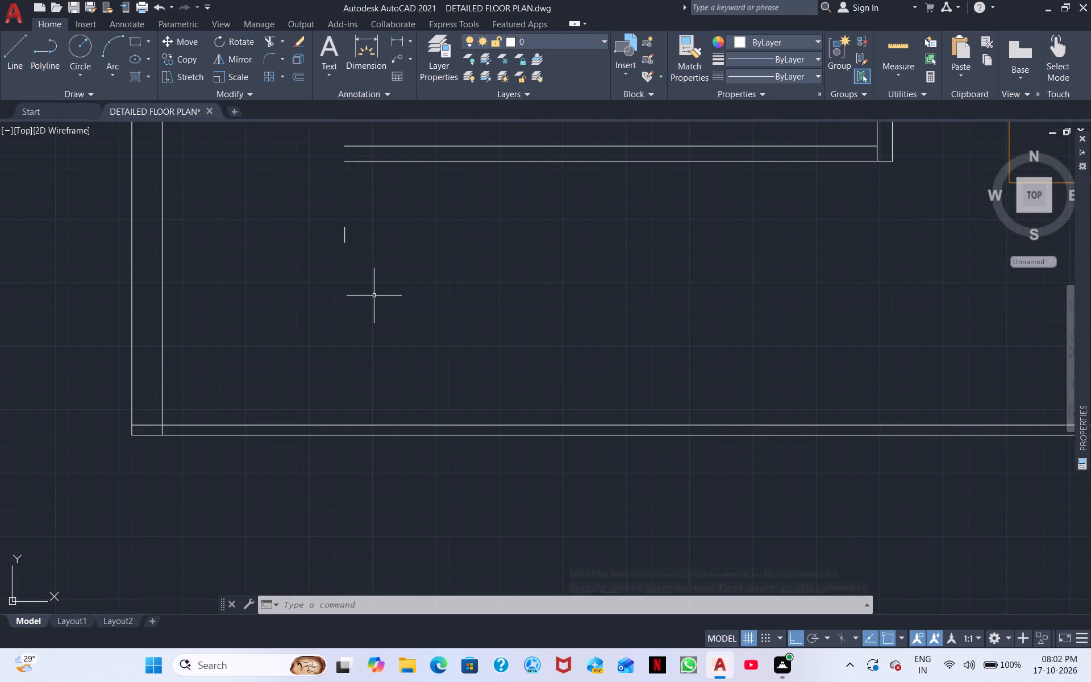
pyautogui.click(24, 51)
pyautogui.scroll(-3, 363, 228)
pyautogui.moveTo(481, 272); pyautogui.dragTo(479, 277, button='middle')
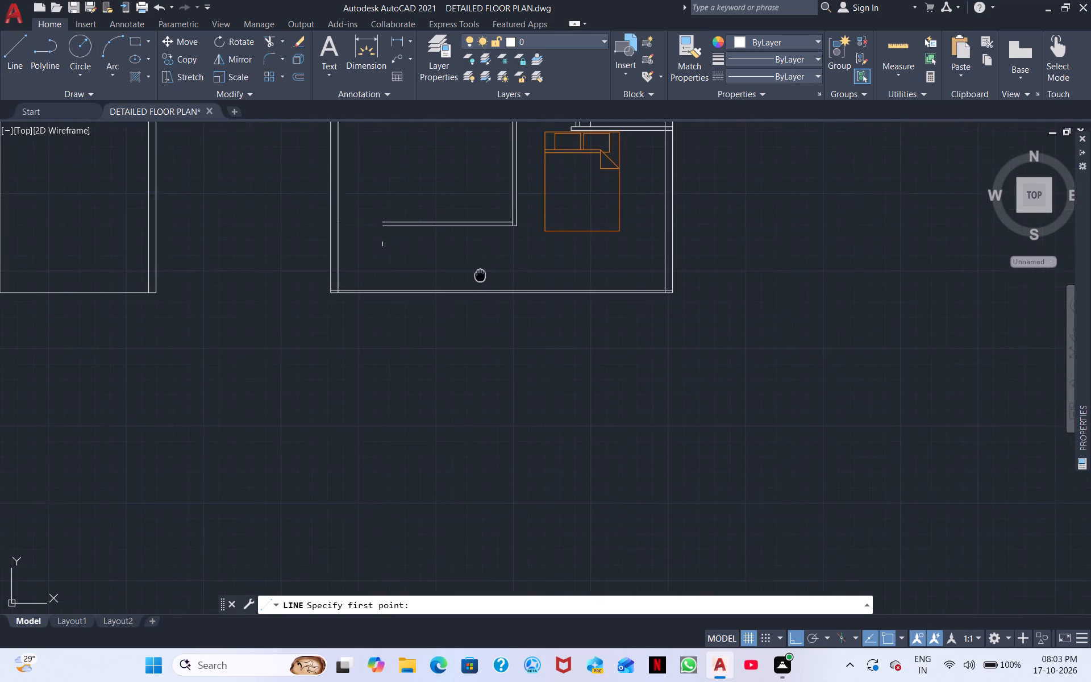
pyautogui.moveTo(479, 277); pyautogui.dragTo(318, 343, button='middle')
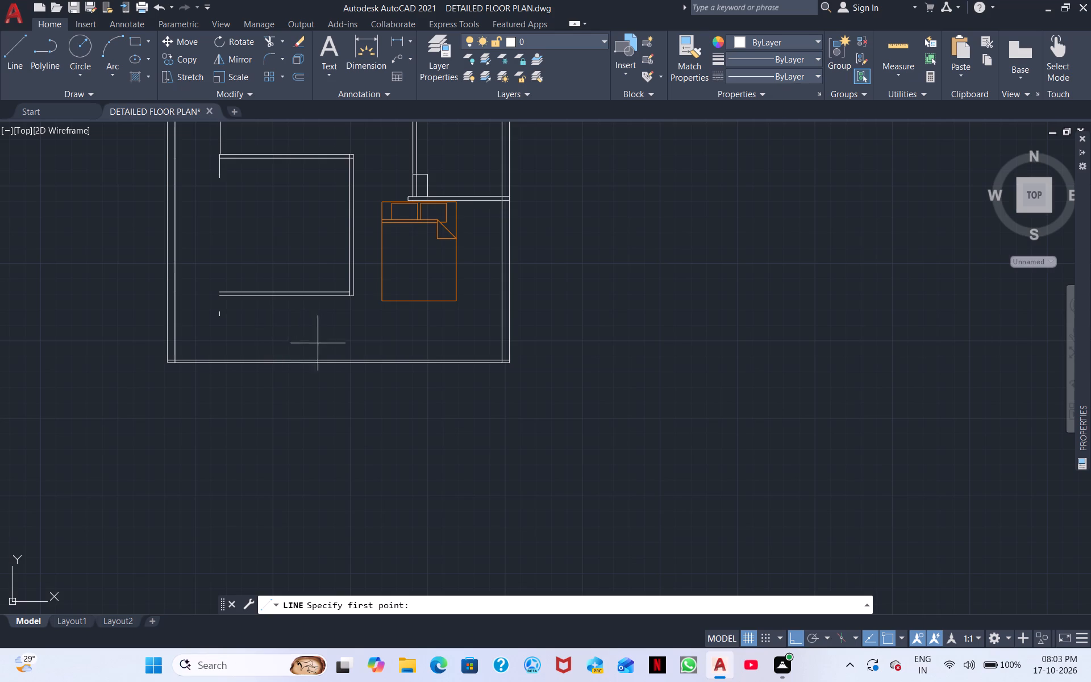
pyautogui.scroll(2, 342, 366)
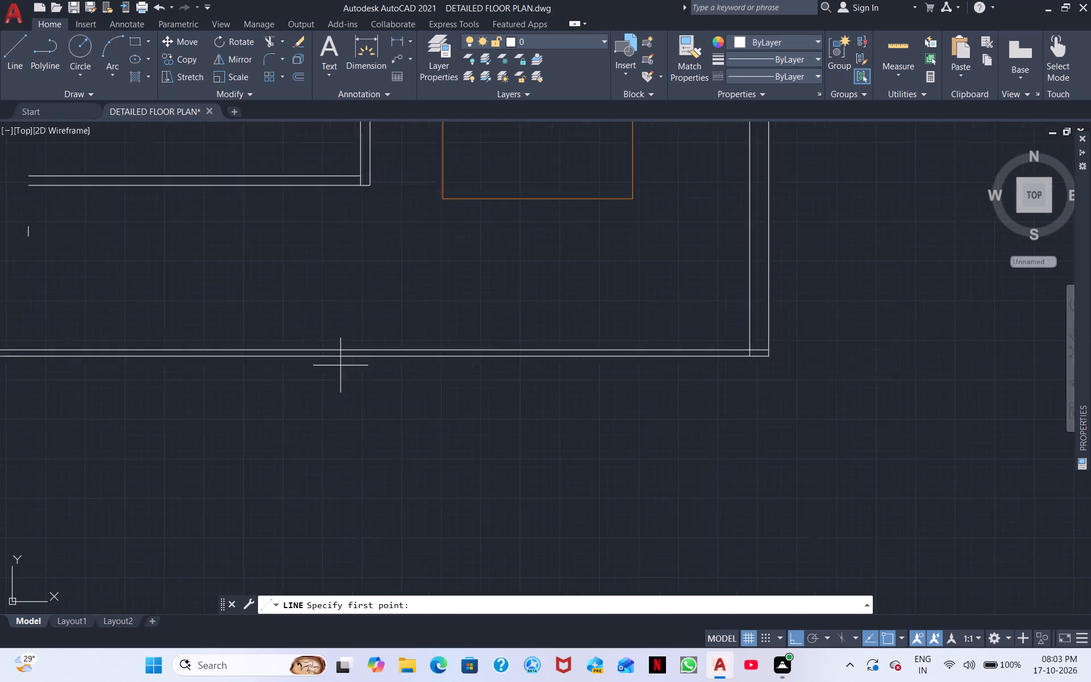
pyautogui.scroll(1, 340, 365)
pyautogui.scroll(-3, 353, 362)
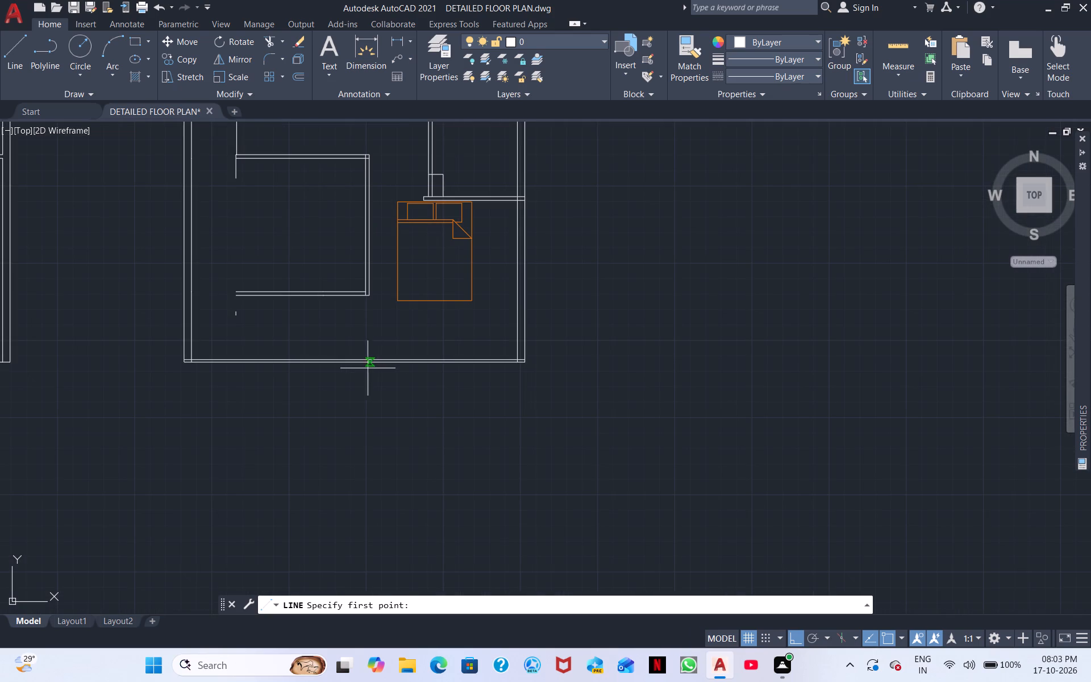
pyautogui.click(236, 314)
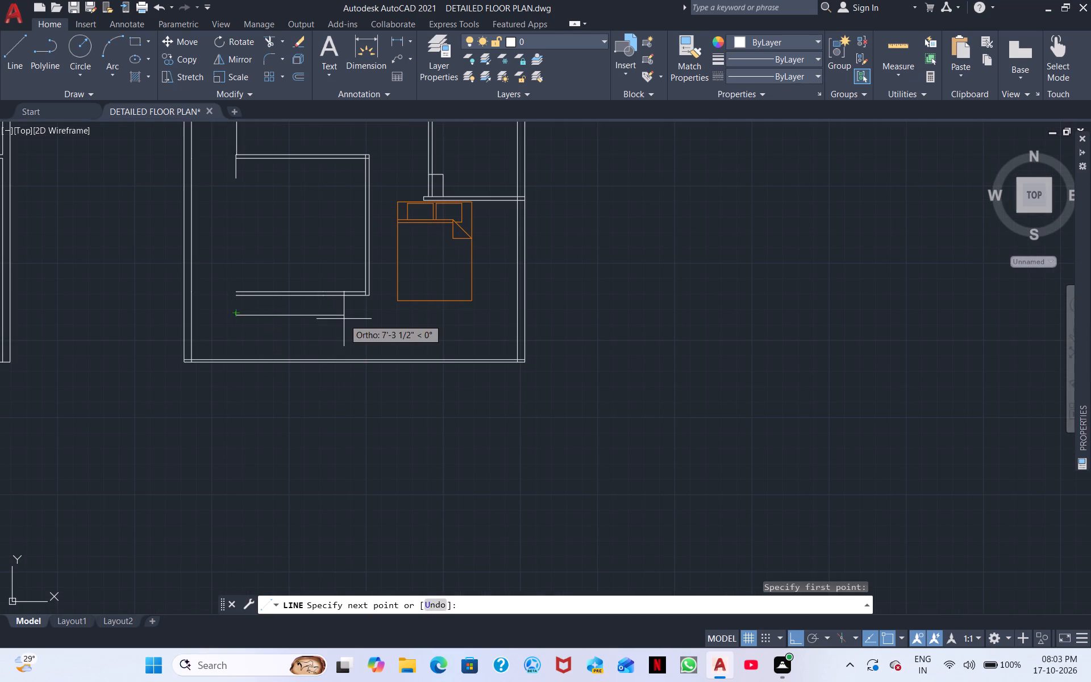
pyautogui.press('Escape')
# Erase the vertical guide lines running through the left-side rooms, from the small upper room down to the lower-left room's top wall.
pyautogui.moveTo(342, 332); pyautogui.dragTo(303, 400, button='middle')
pyautogui.moveTo(297, 393); pyautogui.dragTo(380, 375, button='middle')
pyautogui.scroll(-1, 372, 371)
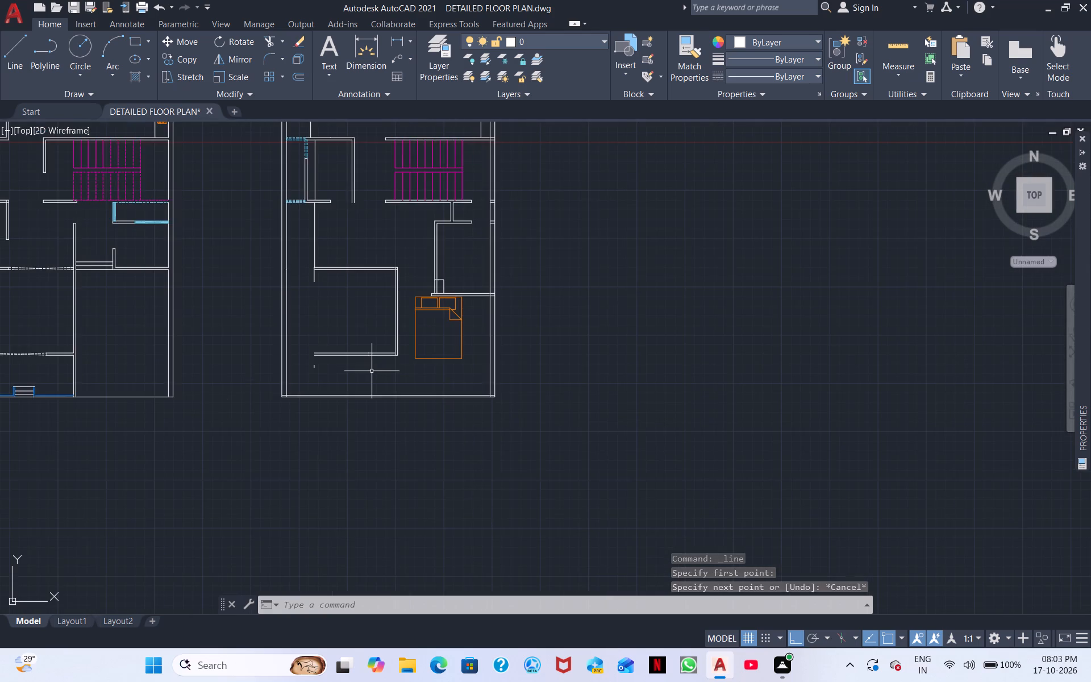
pyautogui.scroll(2, 372, 371)
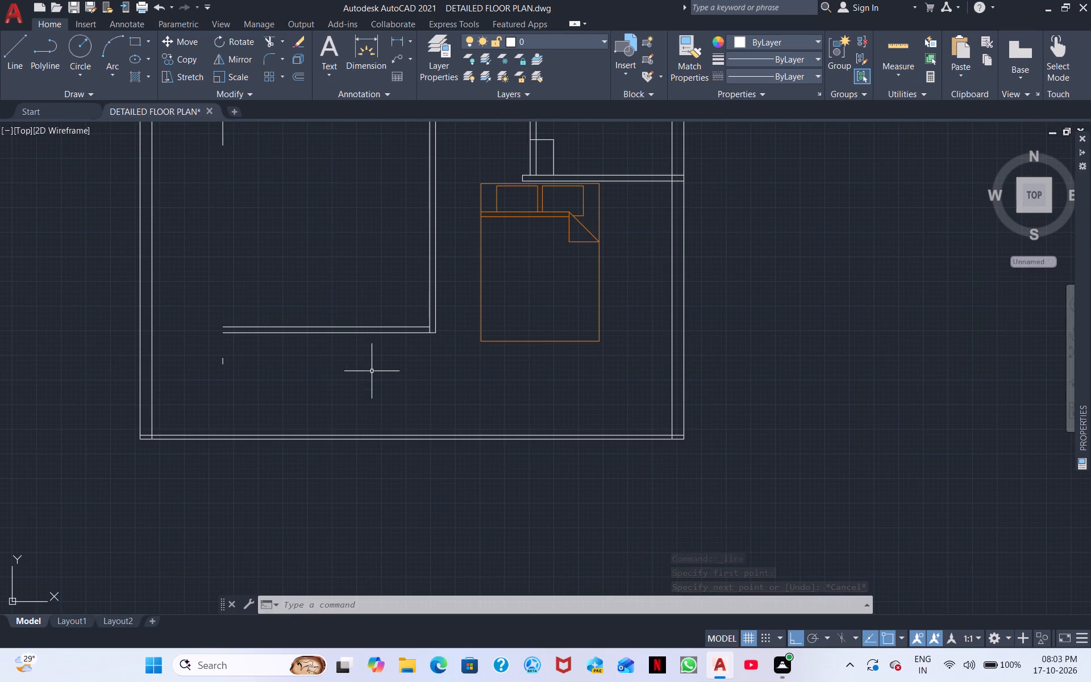
pyautogui.moveTo(324, 370); pyautogui.dragTo(353, 438, button='middle')
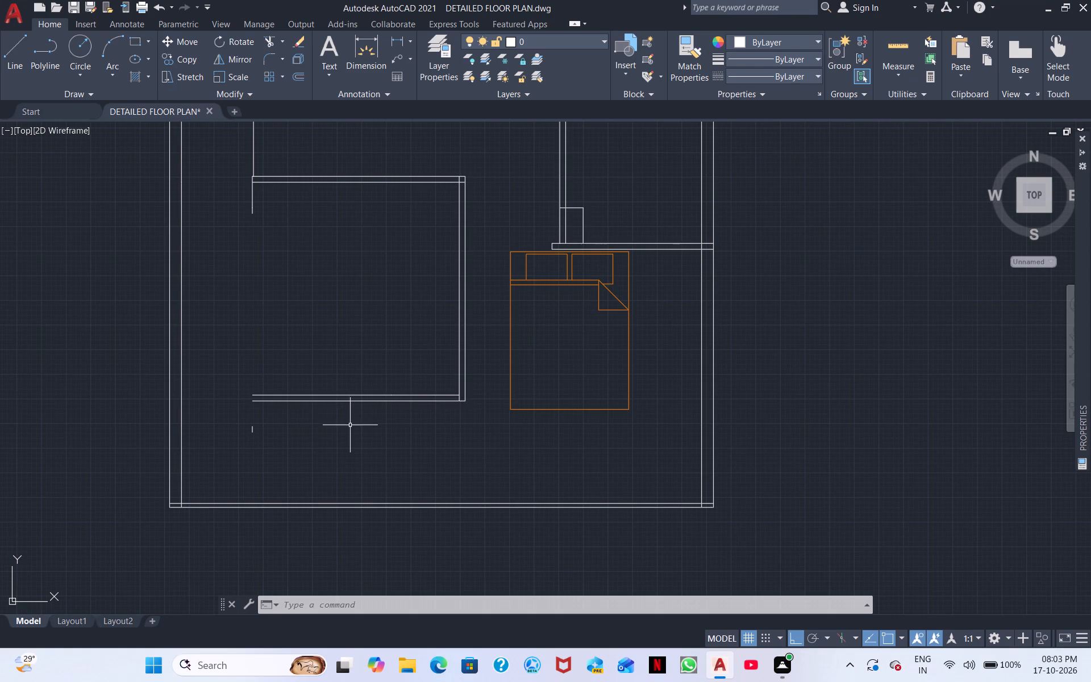
pyautogui.scroll(-1, 351, 421)
pyautogui.scroll(2, 297, 328)
pyautogui.moveTo(283, 315); pyautogui.dragTo(445, 450, button='middle')
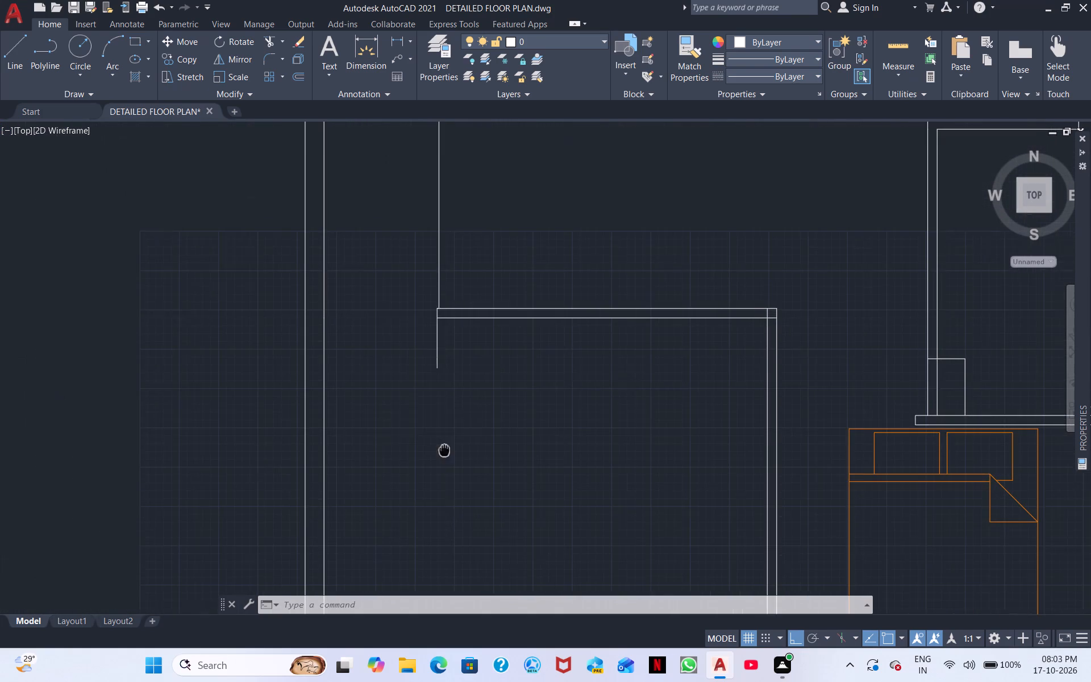
pyautogui.moveTo(445, 450); pyautogui.dragTo(445, 451, button='middle')
pyautogui.moveTo(455, 364); pyautogui.dragTo(445, 367)
pyautogui.click(406, 346)
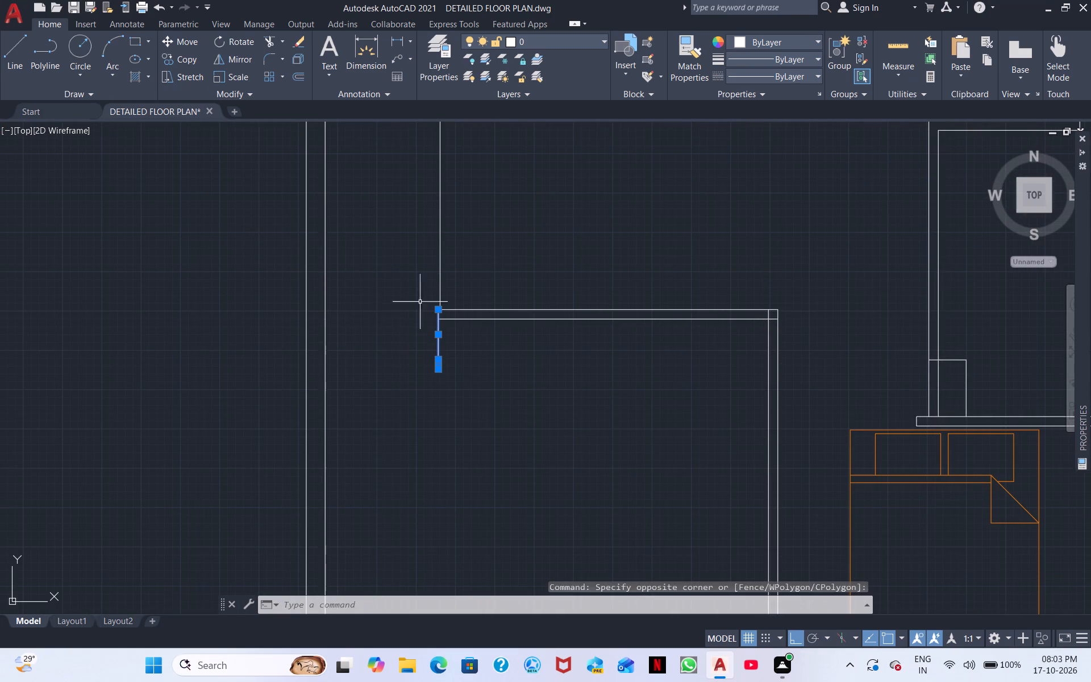
pyautogui.moveTo(445, 284); pyautogui.dragTo(408, 271)
pyautogui.moveTo(422, 256); pyautogui.dragTo(405, 575, button='middle')
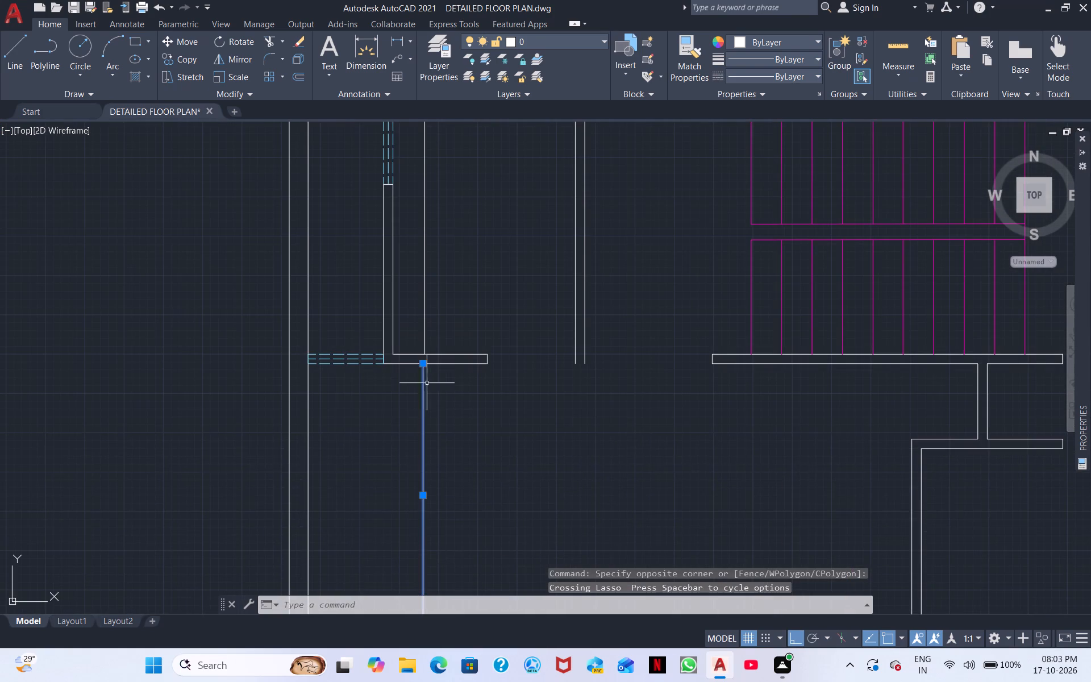
pyautogui.click(428, 318)
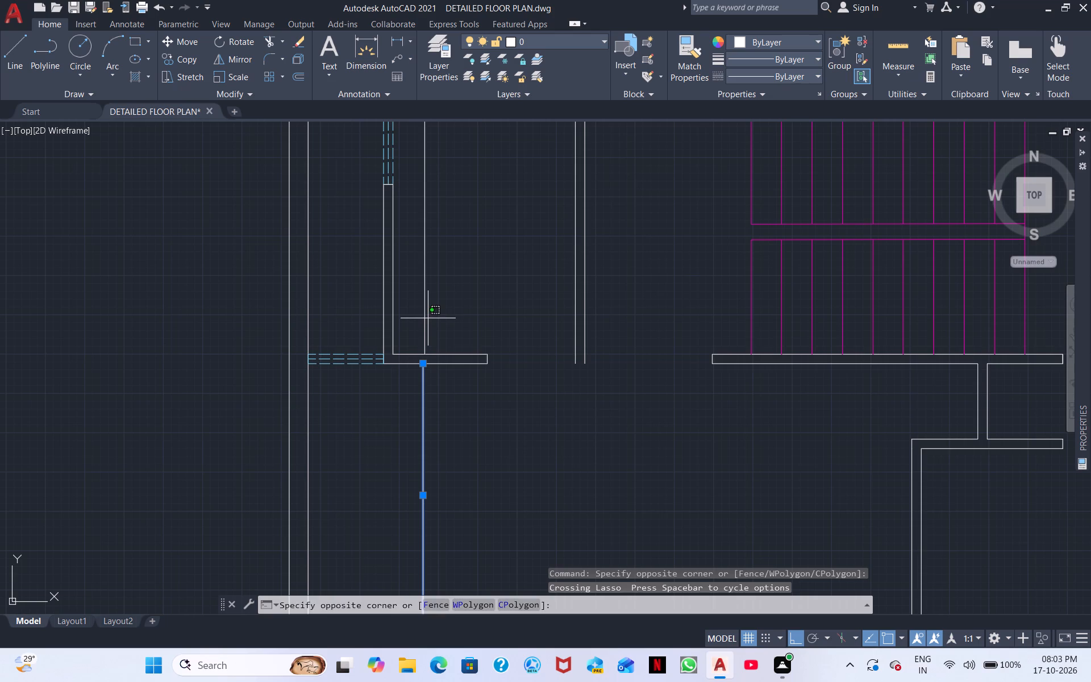
pyautogui.click(427, 319)
pyautogui.moveTo(427, 319); pyautogui.dragTo(417, 319)
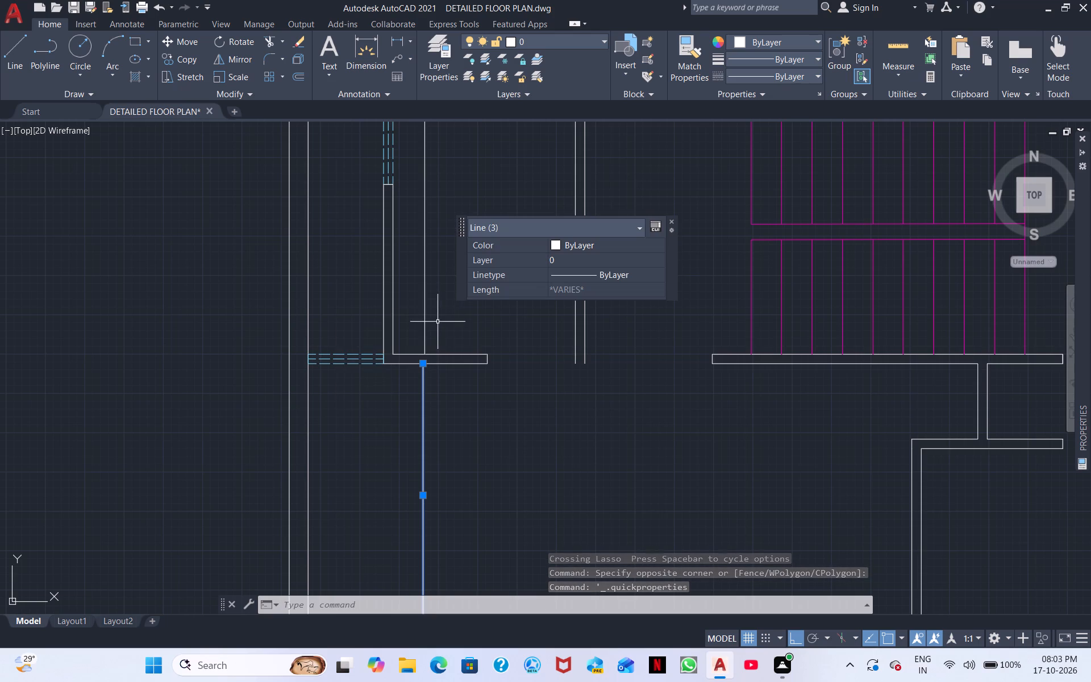
pyautogui.click(437, 325)
pyautogui.click(417, 301)
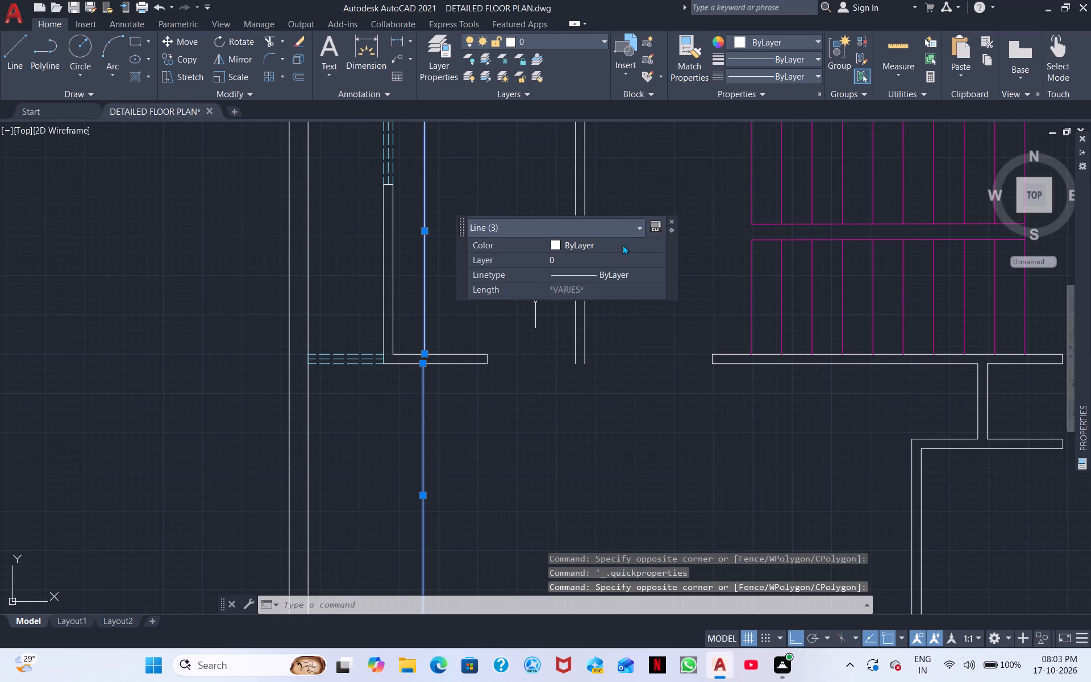
pyautogui.click(672, 219)
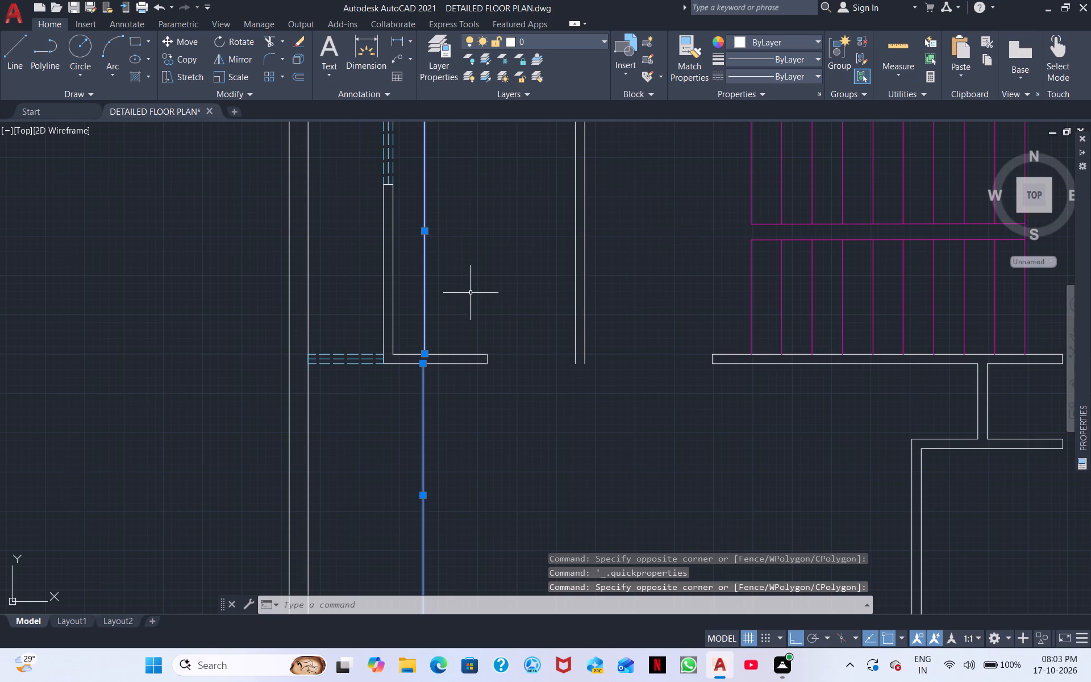
pyautogui.moveTo(469, 292); pyautogui.dragTo(479, 485, button='middle')
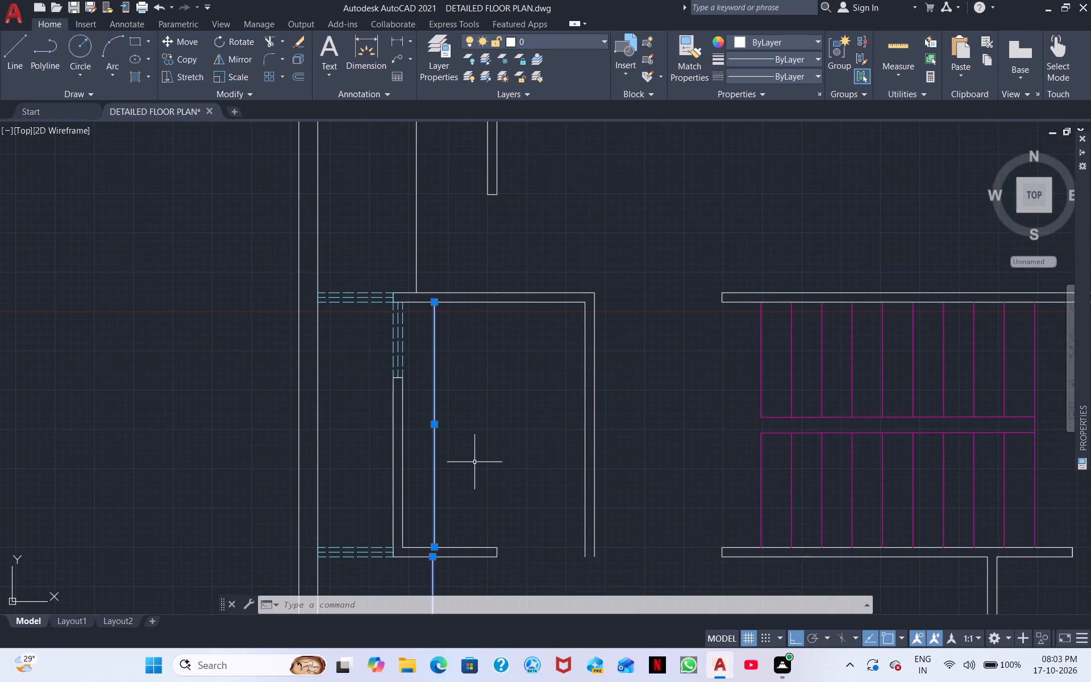
pyautogui.scroll(-1, 472, 456)
pyautogui.moveTo(474, 455); pyautogui.dragTo(478, 516, button='middle')
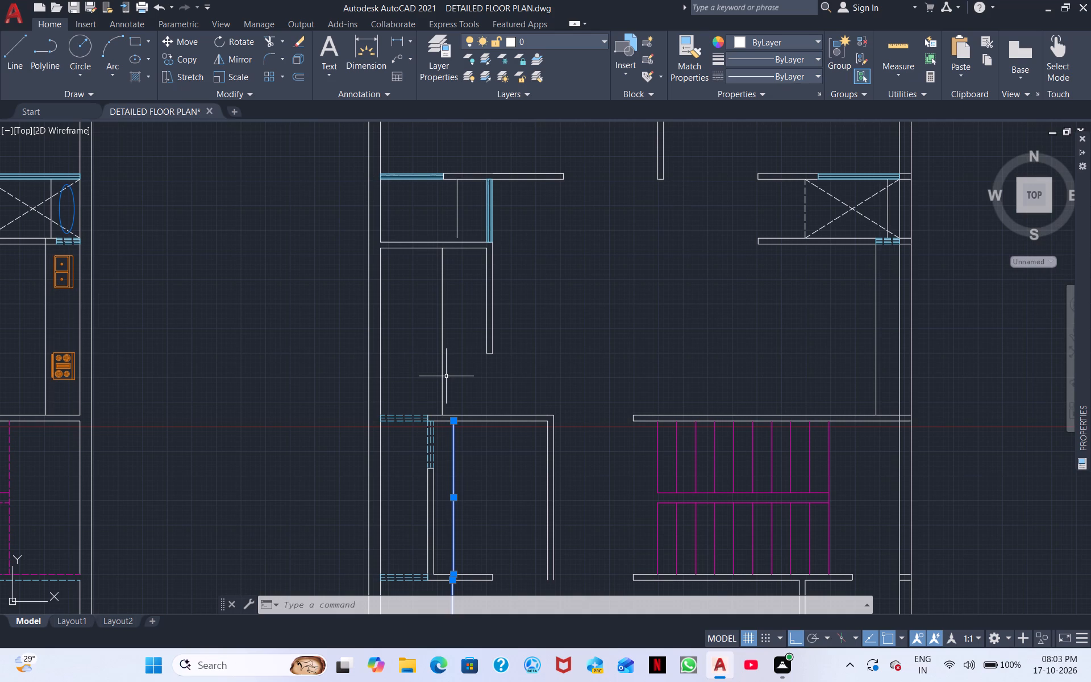
pyautogui.click(452, 379)
pyautogui.click(415, 345)
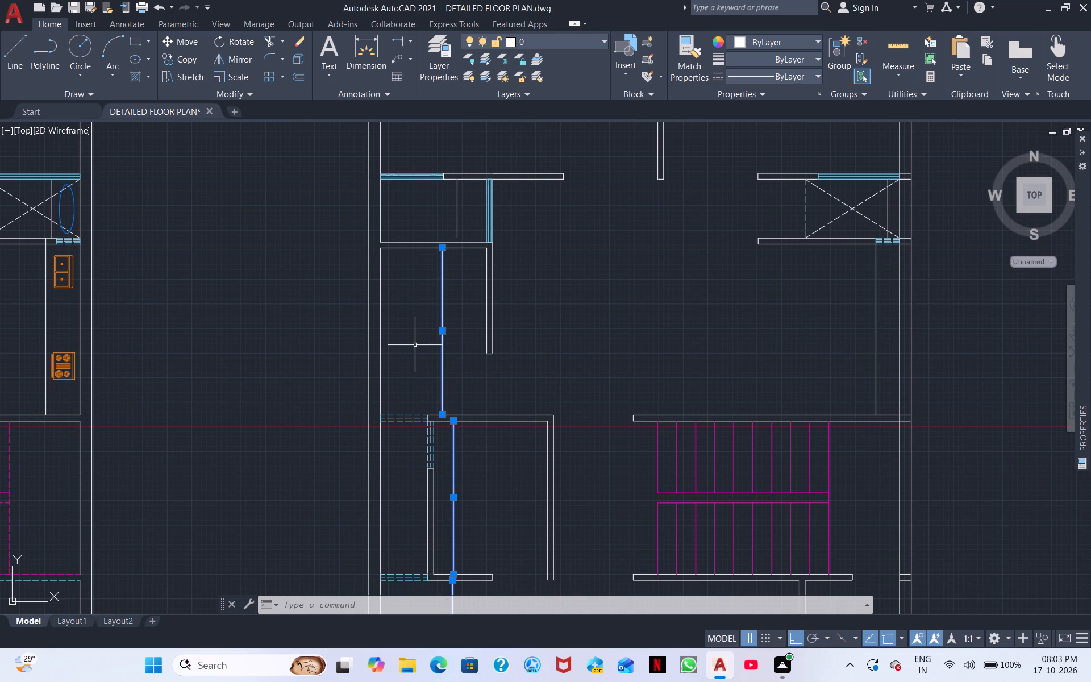
pyautogui.click(457, 208)
pyautogui.rightClick(567, 365)
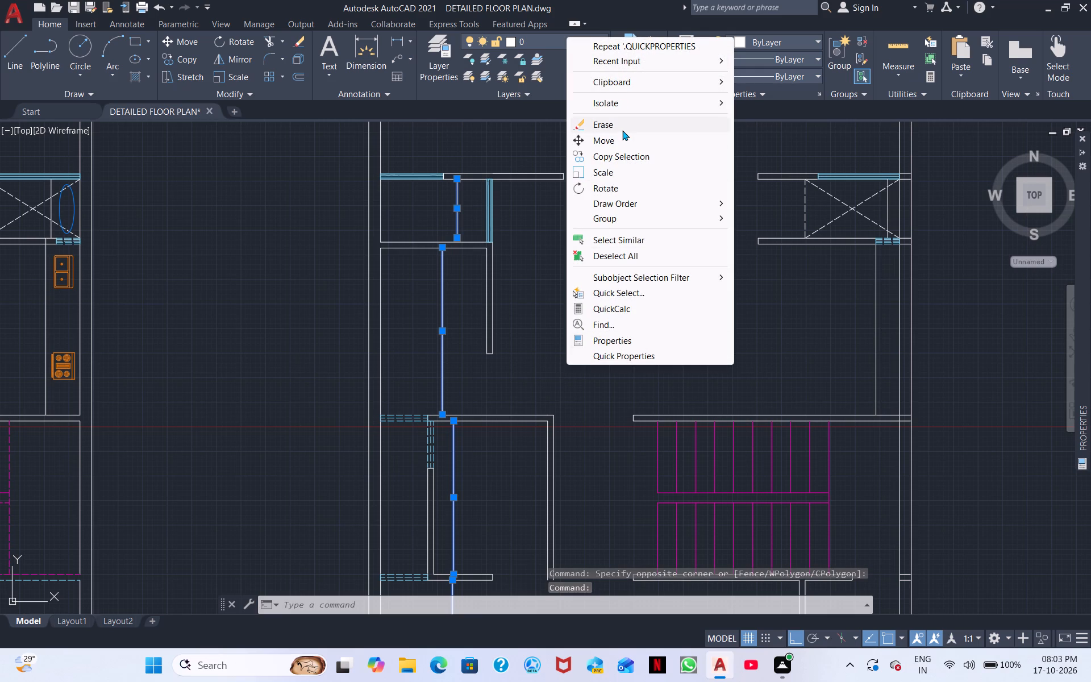
pyautogui.click(623, 118)
# Close the open lower end of the double-line vertical wall opposite the staircase with a short line.
pyautogui.scroll(-1, 628, 219)
pyautogui.moveTo(603, 325); pyautogui.dragTo(574, 181, button='middle')
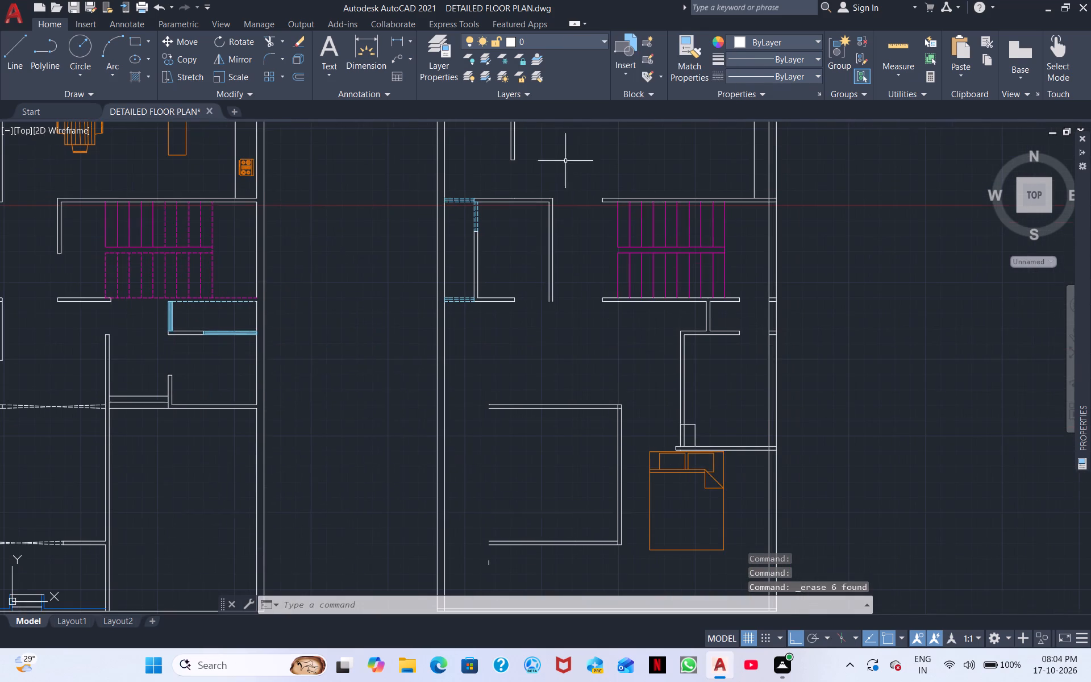
pyautogui.moveTo(523, 386); pyautogui.dragTo(513, 346, button='middle')
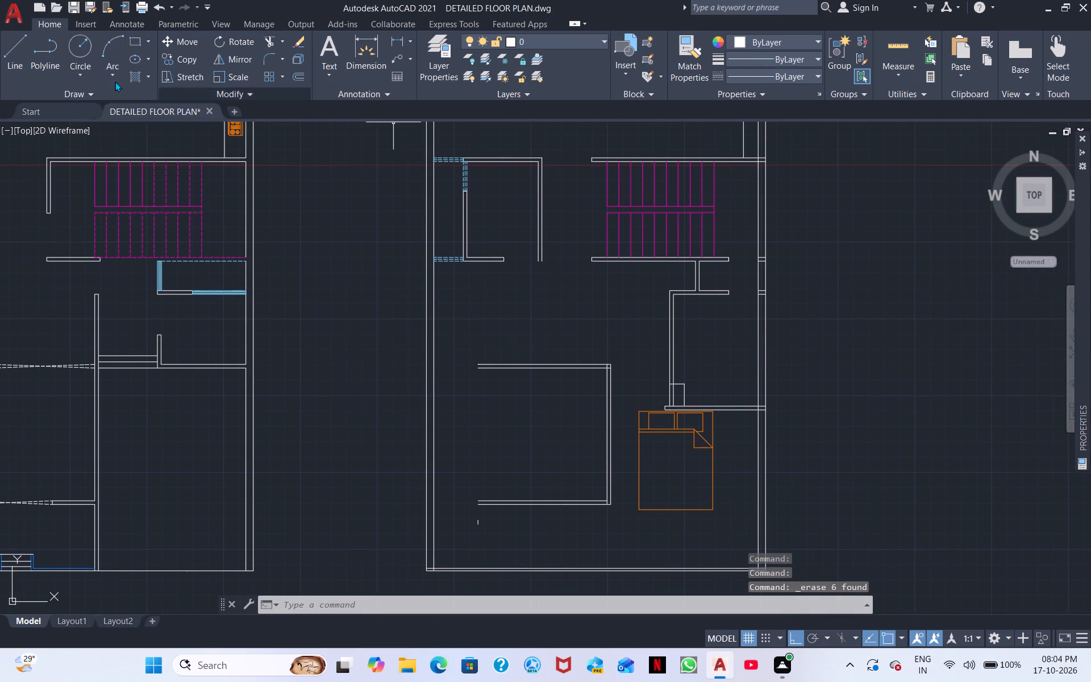
pyautogui.click(8, 57)
pyautogui.scroll(2, 456, 311)
pyautogui.moveTo(548, 300); pyautogui.dragTo(460, 347, button='middle')
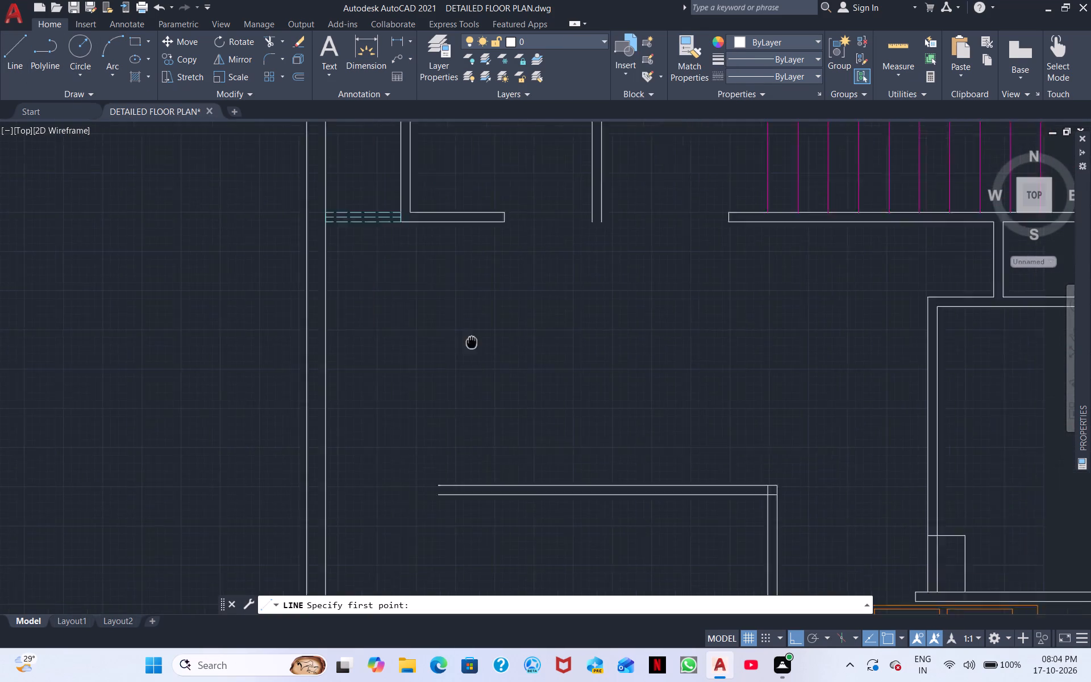
pyautogui.moveTo(460, 347); pyautogui.dragTo(199, 422, button='middle')
pyautogui.click(321, 305)
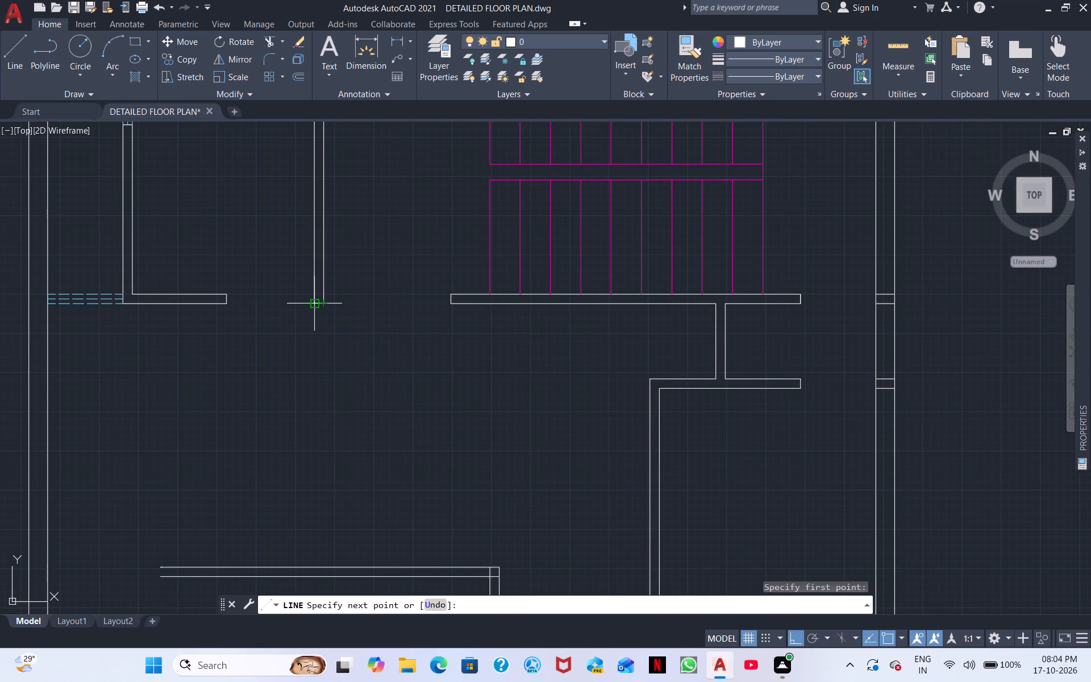
pyautogui.click(313, 304)
pyautogui.press('Escape')
# Close the open left end of the lower-left room's top wall with a short vertical line.
pyautogui.moveTo(395, 382); pyautogui.dragTo(395, 305, button='middle')
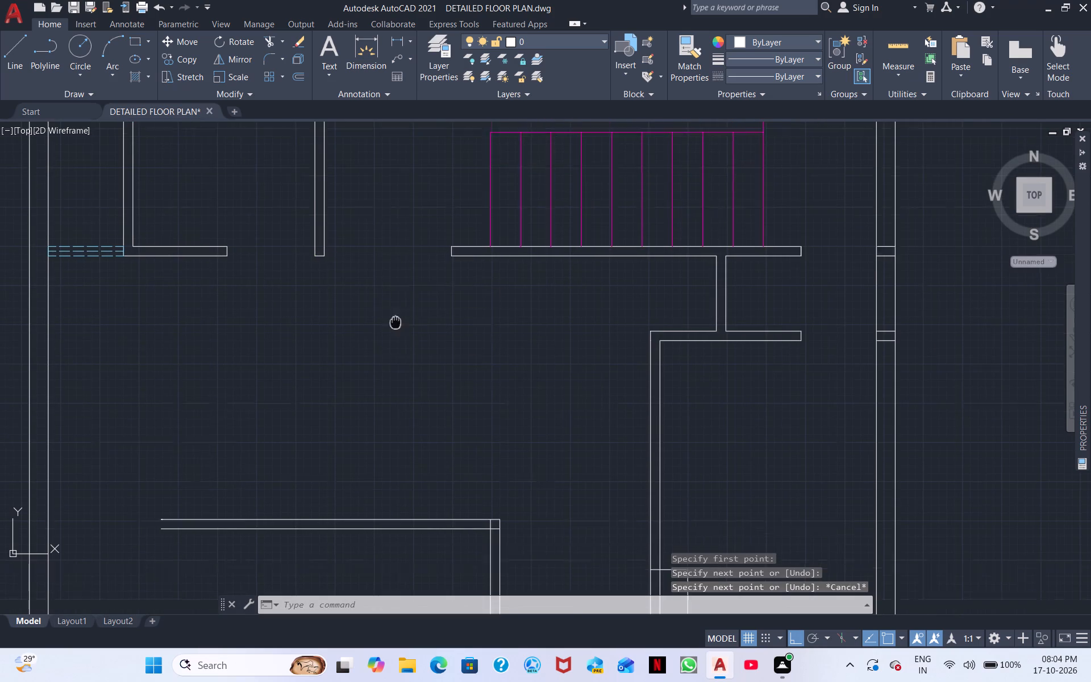
pyautogui.moveTo(395, 305); pyautogui.dragTo(395, 240, button='middle')
pyautogui.moveTo(356, 355); pyautogui.dragTo(694, 254, button='middle')
pyautogui.moveTo(504, 288); pyautogui.dragTo(517, 285, button='middle')
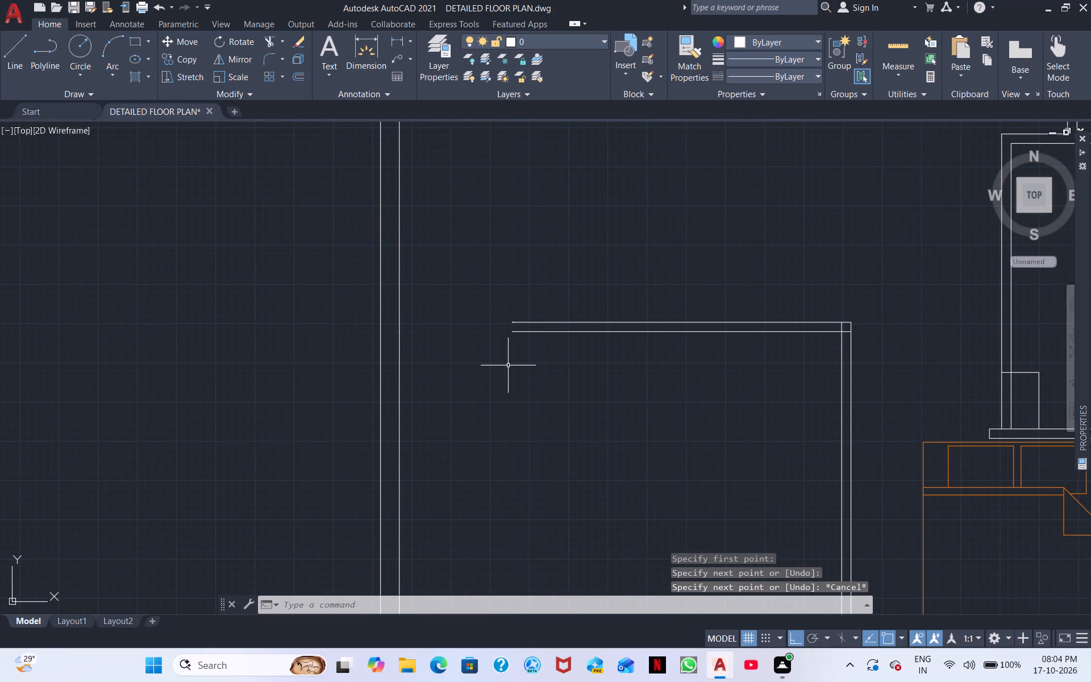
pyautogui.rightClick(508, 367)
pyautogui.click(561, 377)
pyautogui.scroll(4, 490, 343)
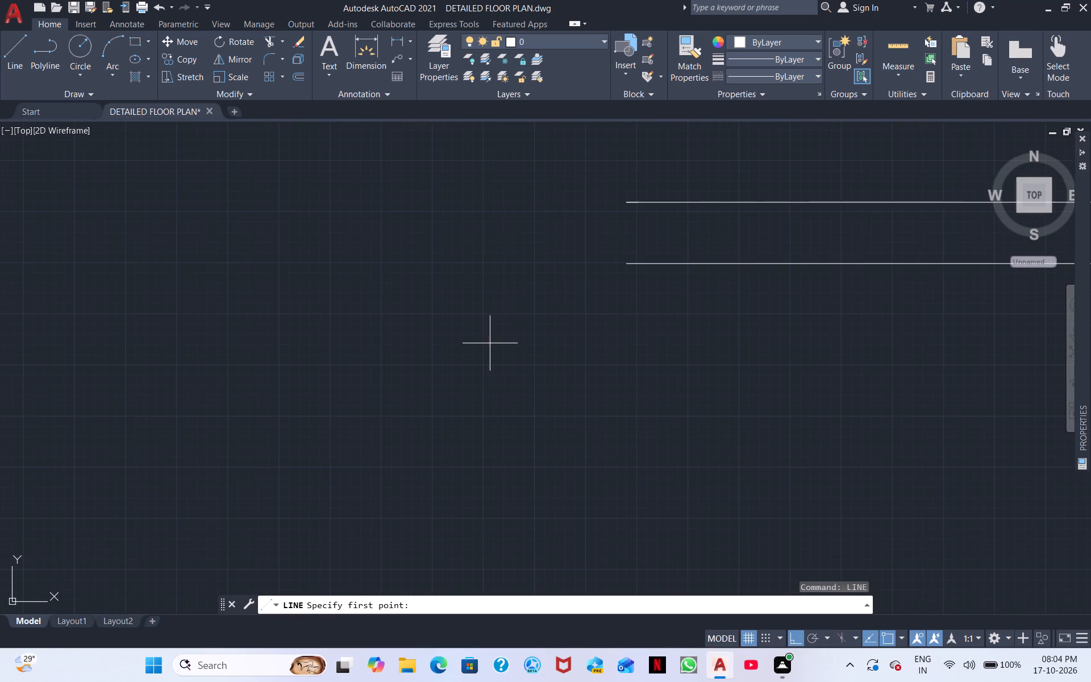
pyautogui.click(622, 206)
pyautogui.click(632, 267)
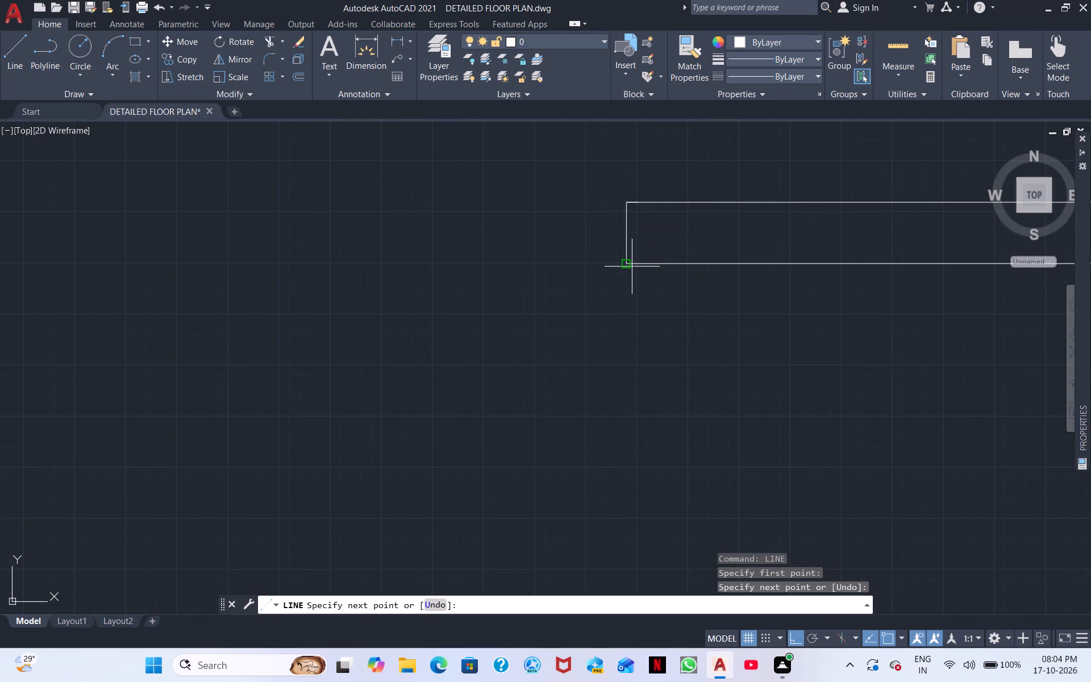
pyautogui.press('Escape')
# Close the open left end of the lower-left room's bottom wall with a short vertical line.
pyautogui.moveTo(748, 352); pyautogui.dragTo(556, 214, button='middle')
pyautogui.scroll(-1, 748, 352)
pyautogui.moveTo(542, 256); pyautogui.dragTo(542, 274, button='right')
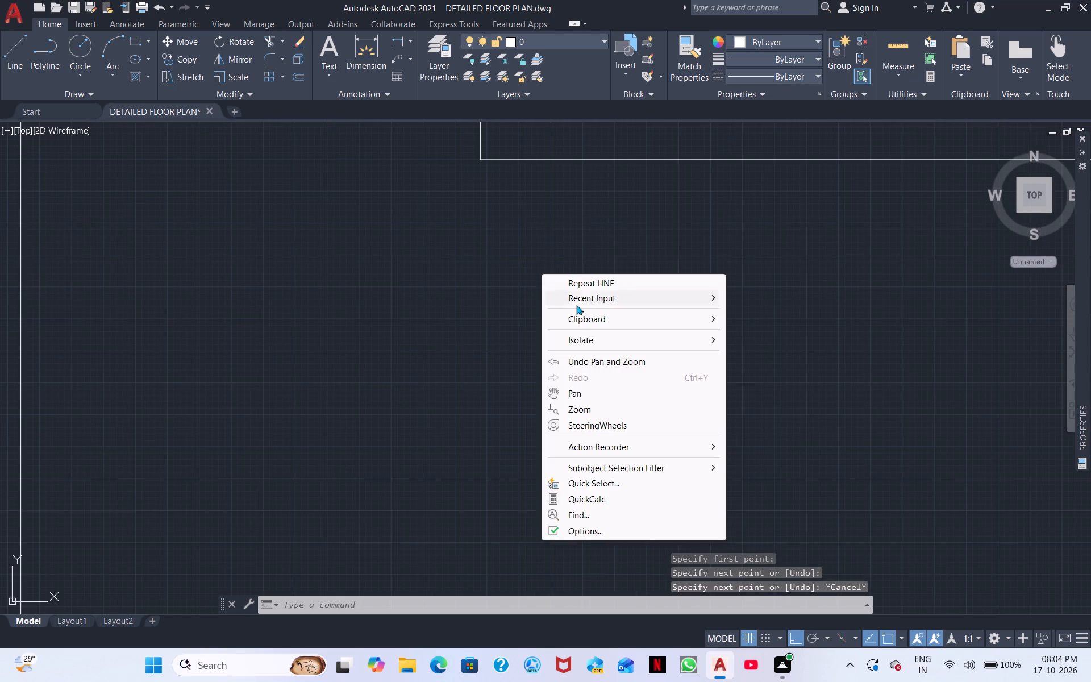
pyautogui.click(605, 287)
pyautogui.scroll(-2, 611, 319)
pyautogui.moveTo(668, 361); pyautogui.dragTo(568, 232, button='middle')
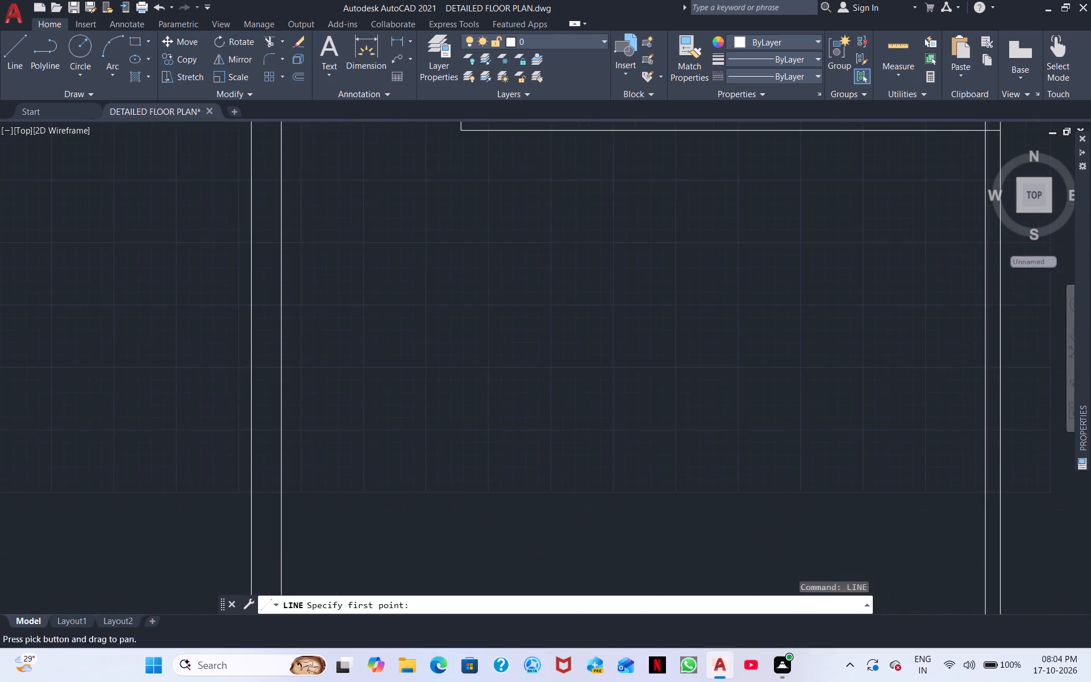
pyautogui.scroll(-2, 536, 305)
pyautogui.moveTo(451, 381); pyautogui.dragTo(456, 301, button='middle')
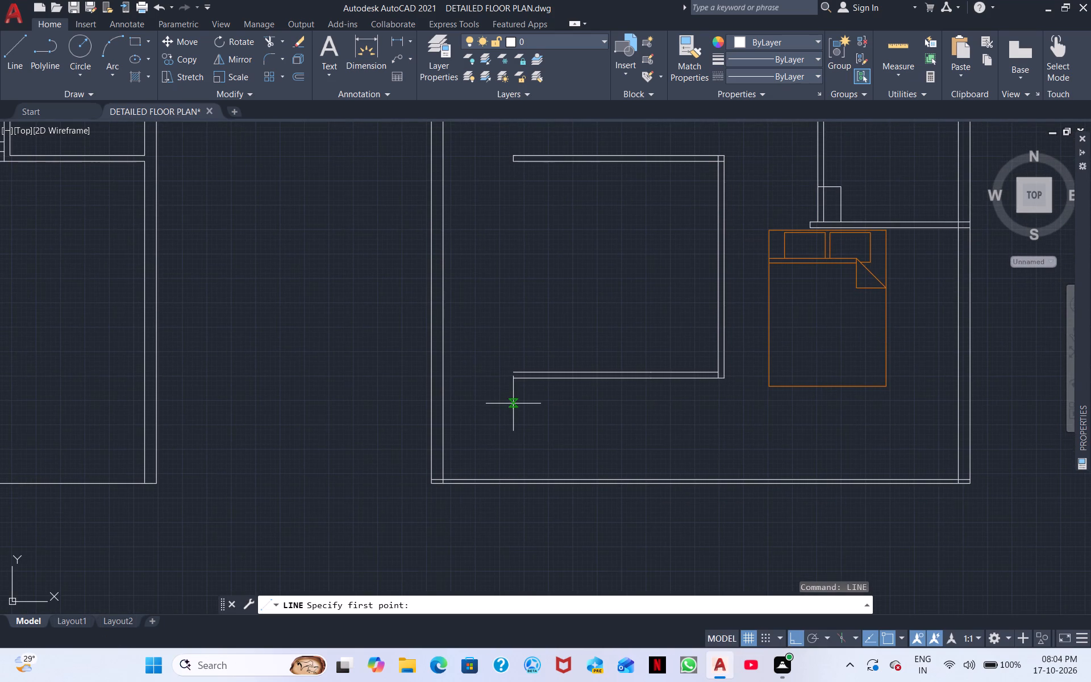
pyautogui.scroll(4, 517, 404)
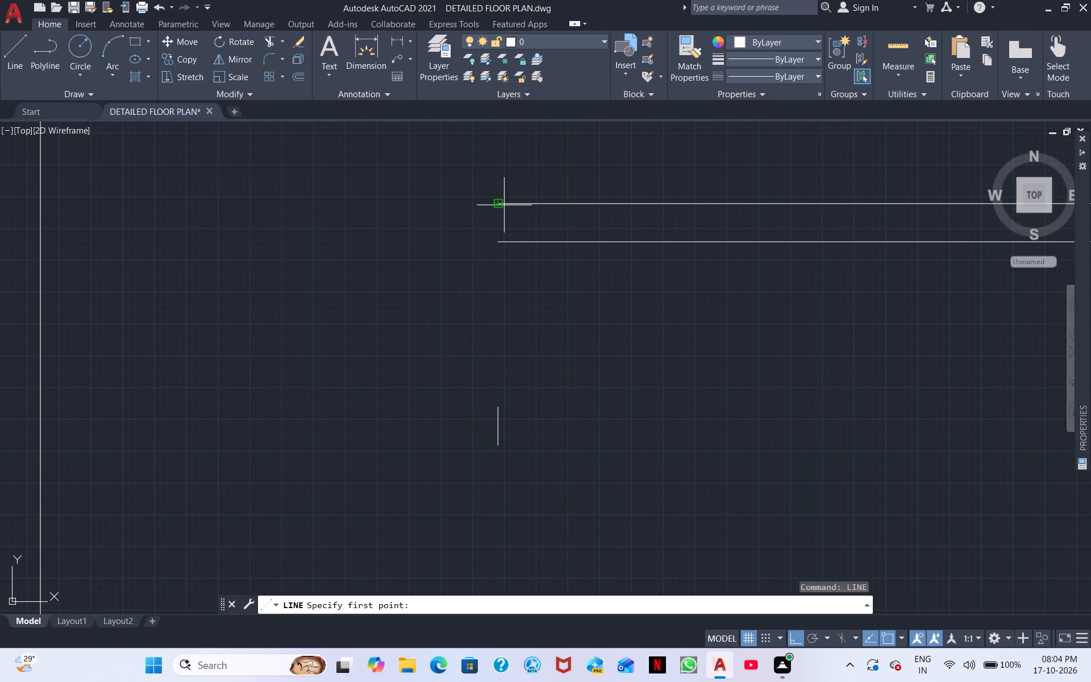
pyautogui.click(504, 205)
pyautogui.click(499, 243)
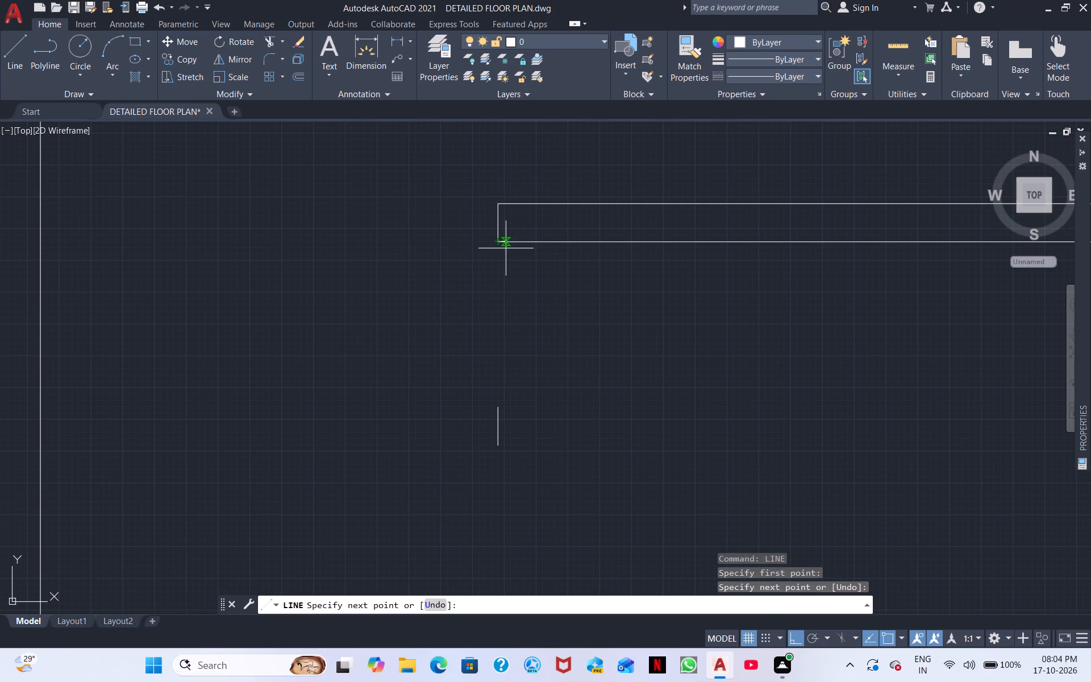
pyautogui.press('Escape')
# Erase the short stray vertical line left below the lower-left room's bottom wall.
pyautogui.click(502, 498)
pyautogui.click(449, 367)
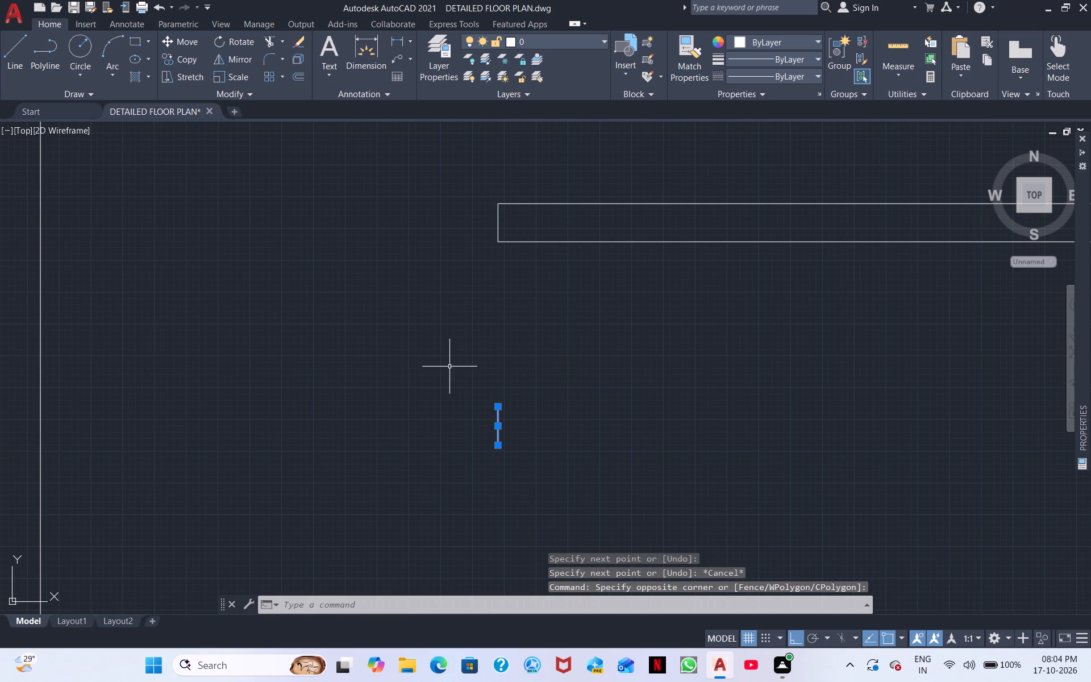
pyautogui.rightClick(449, 367)
pyautogui.click(484, 99)
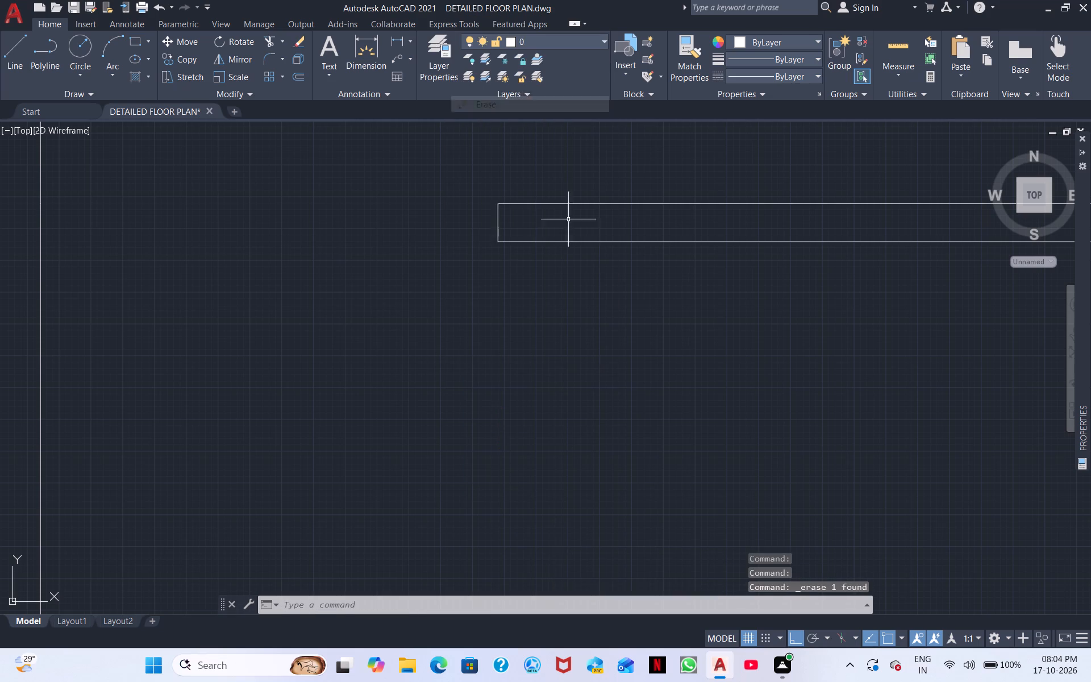
# Draw a horizontal line from the lower-left room's top-right corner to the vertical double-line wall above the bed, continuing across its thickness.
pyautogui.scroll(-3, 577, 230)
pyautogui.moveTo(641, 271); pyautogui.dragTo(281, 397, button='middle')
pyautogui.scroll(-1, 543, 344)
pyautogui.moveTo(544, 328); pyautogui.dragTo(499, 449, button='middle')
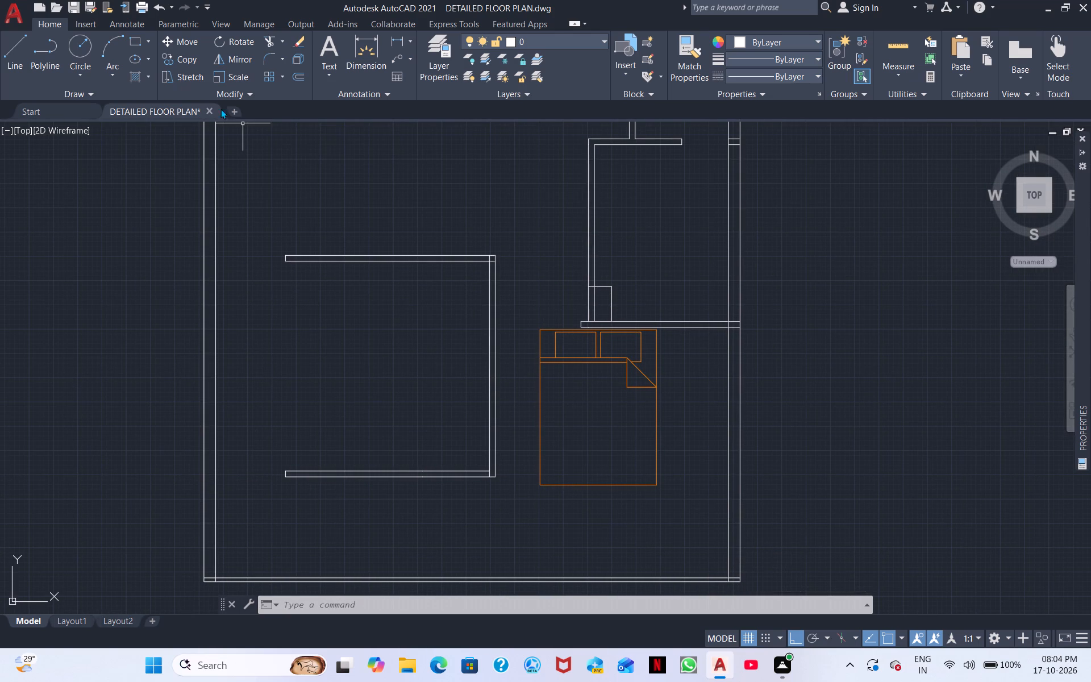
pyautogui.click(7, 51)
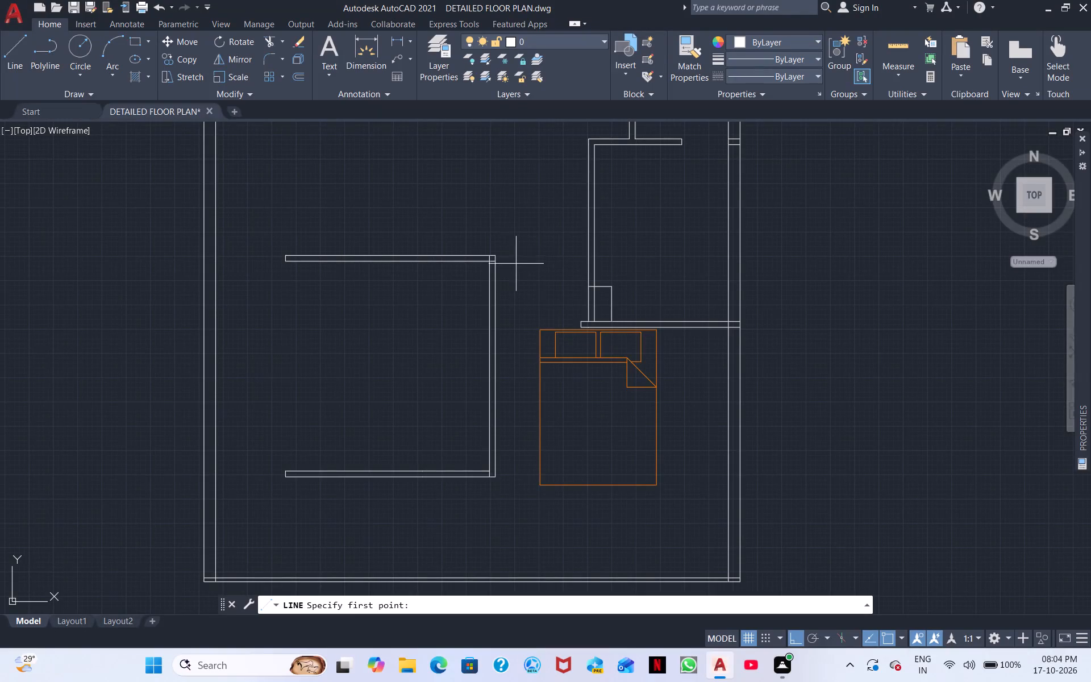
pyautogui.scroll(2, 495, 249)
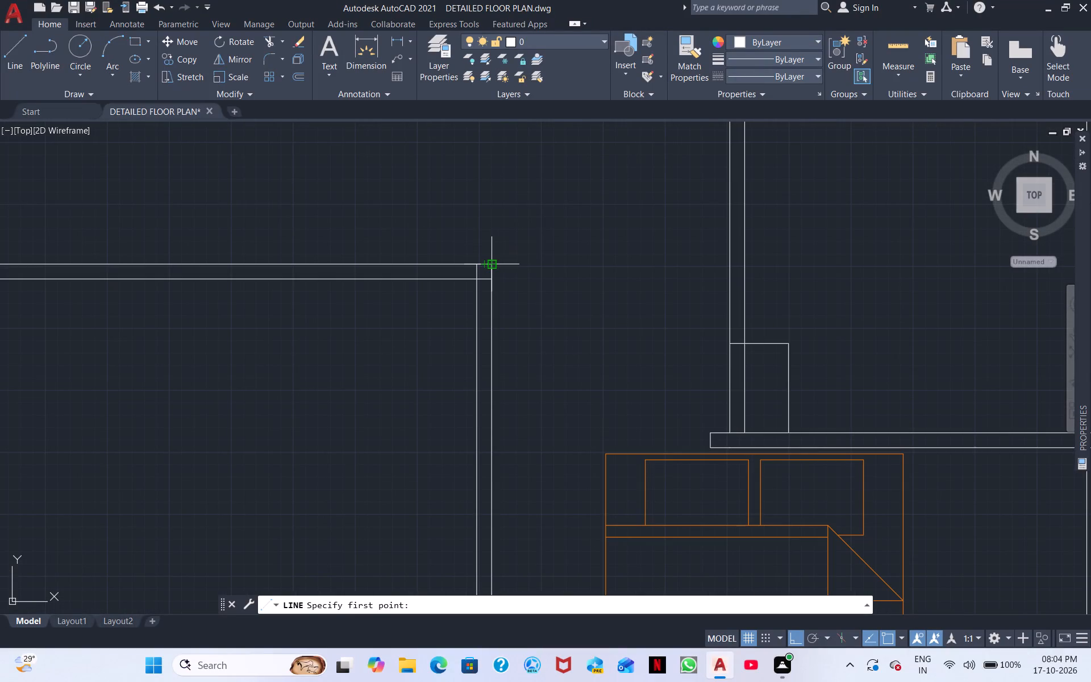
pyautogui.click(490, 268)
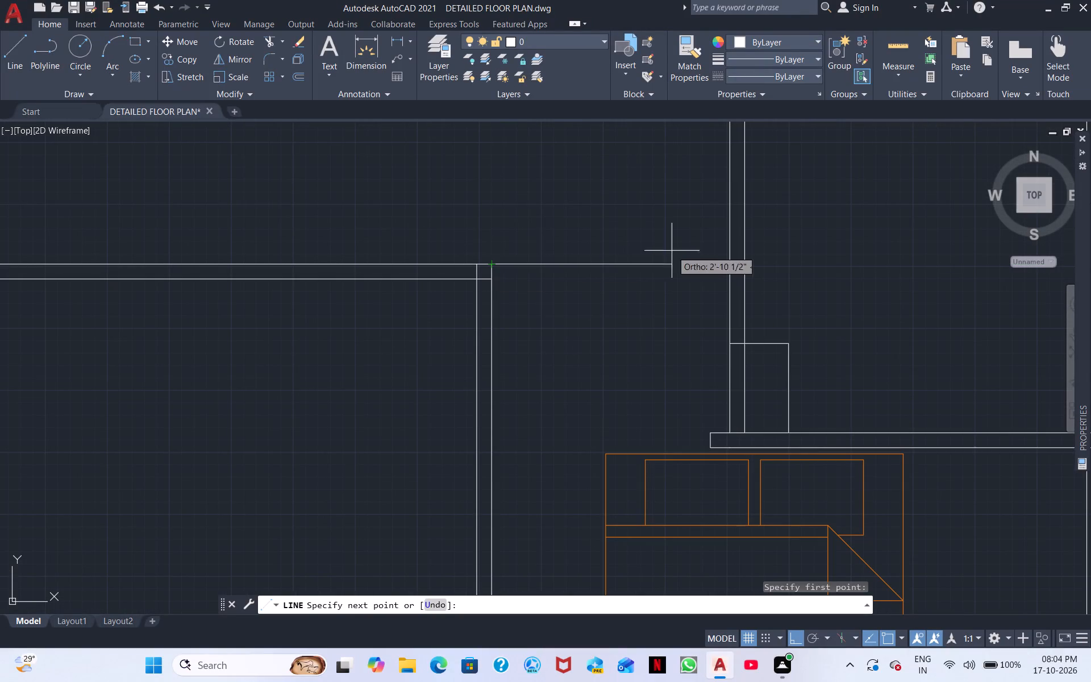
pyautogui.click(730, 265)
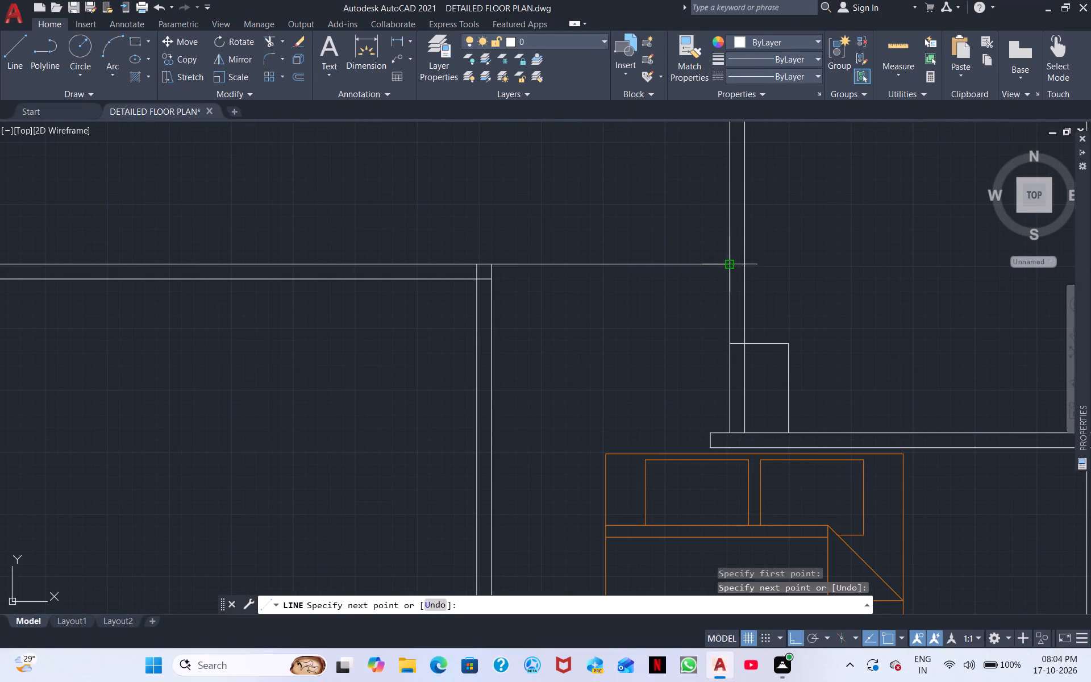
pyautogui.click(745, 264)
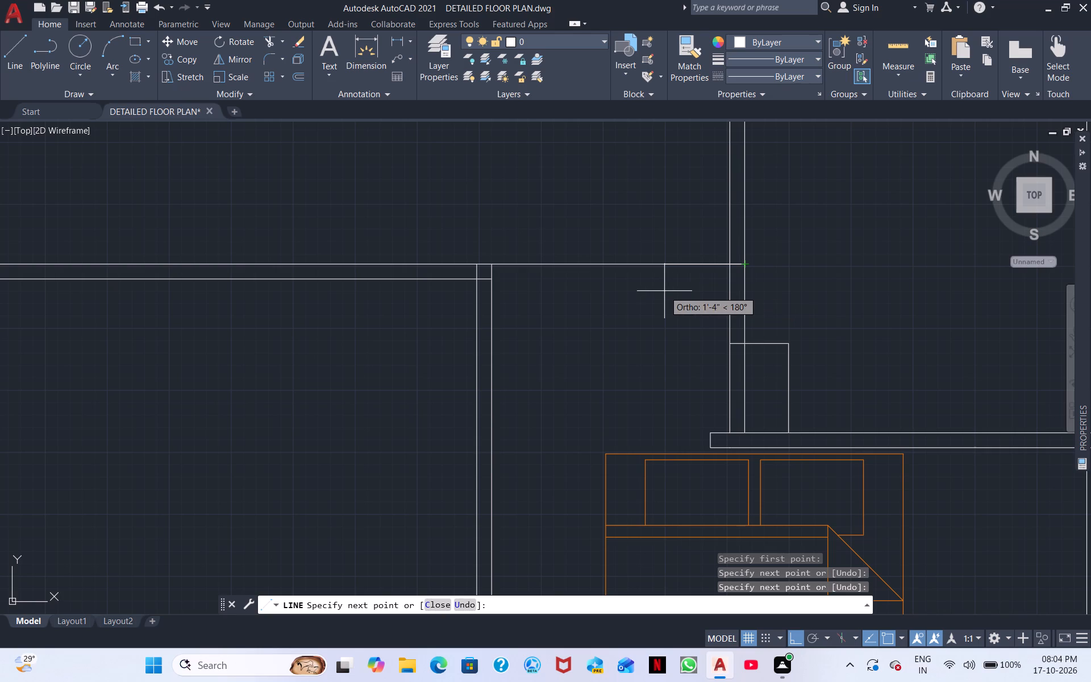
pyautogui.press('Escape')
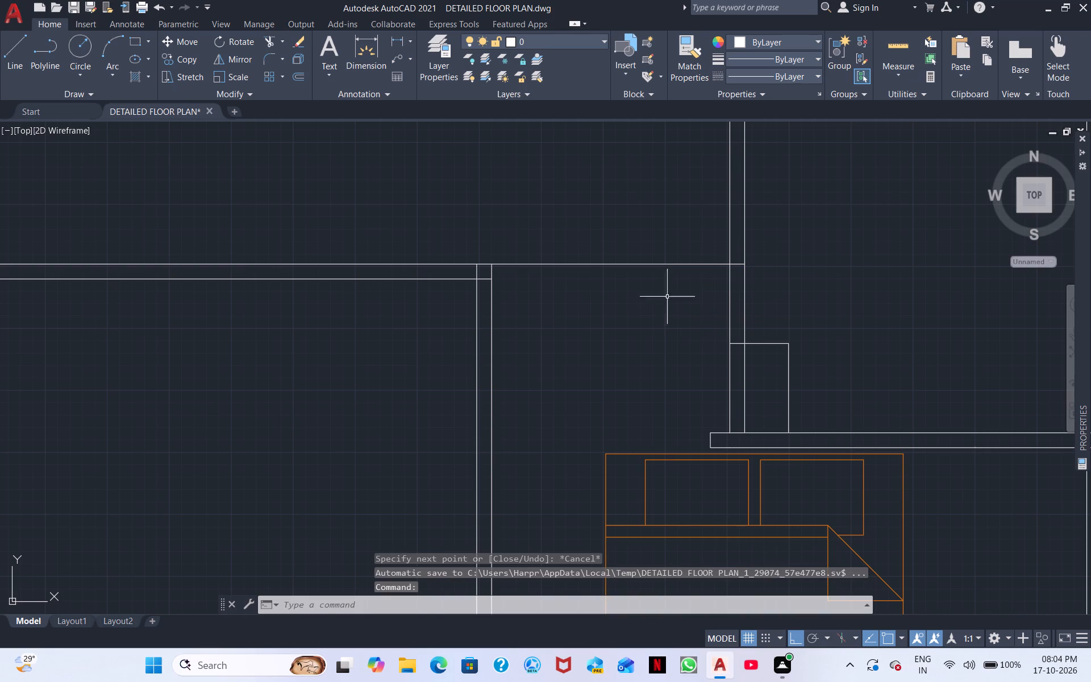
# Erase the long guide segment between the lower-left room's corner and the vertical wall, keeping the short line across the wall.
pyautogui.click(593, 263)
pyautogui.rightClick(605, 313)
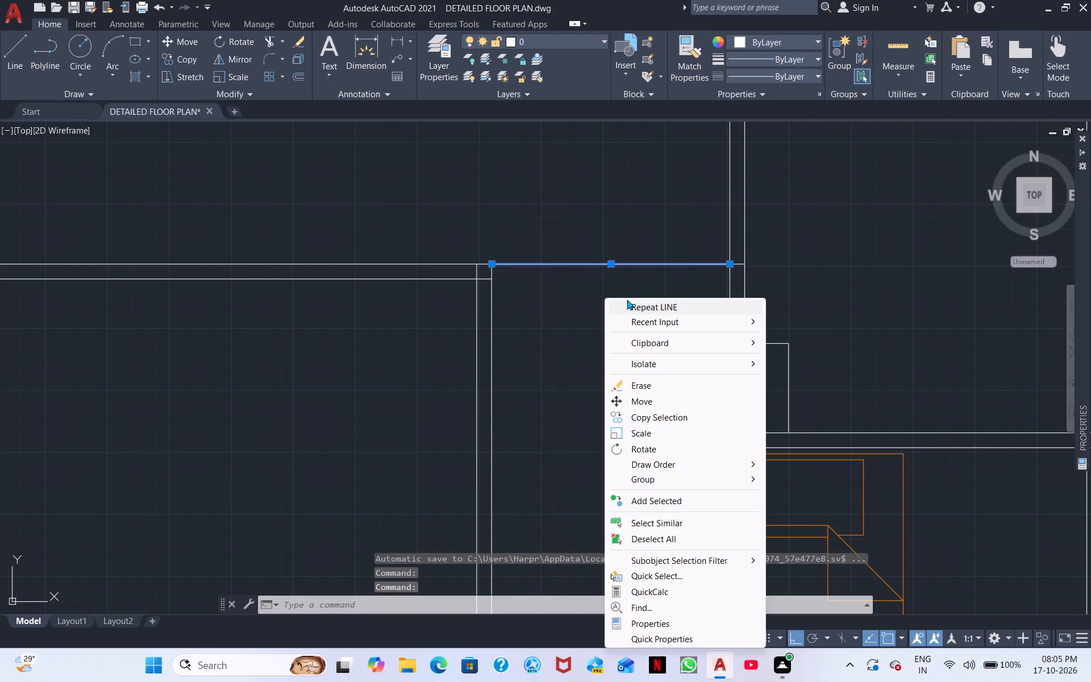
pyautogui.click(659, 378)
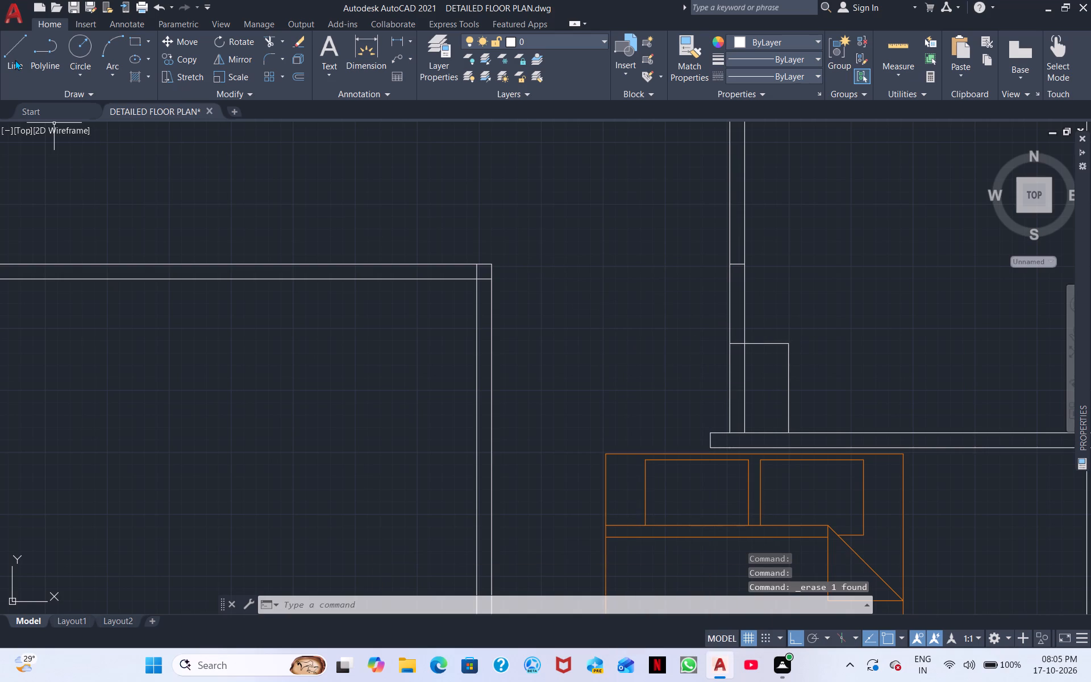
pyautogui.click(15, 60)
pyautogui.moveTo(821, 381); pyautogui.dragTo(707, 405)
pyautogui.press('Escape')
# Trim away the vertical double-line wall below its short cross line, together with the small box at its base.
pyautogui.rightClick(827, 395)
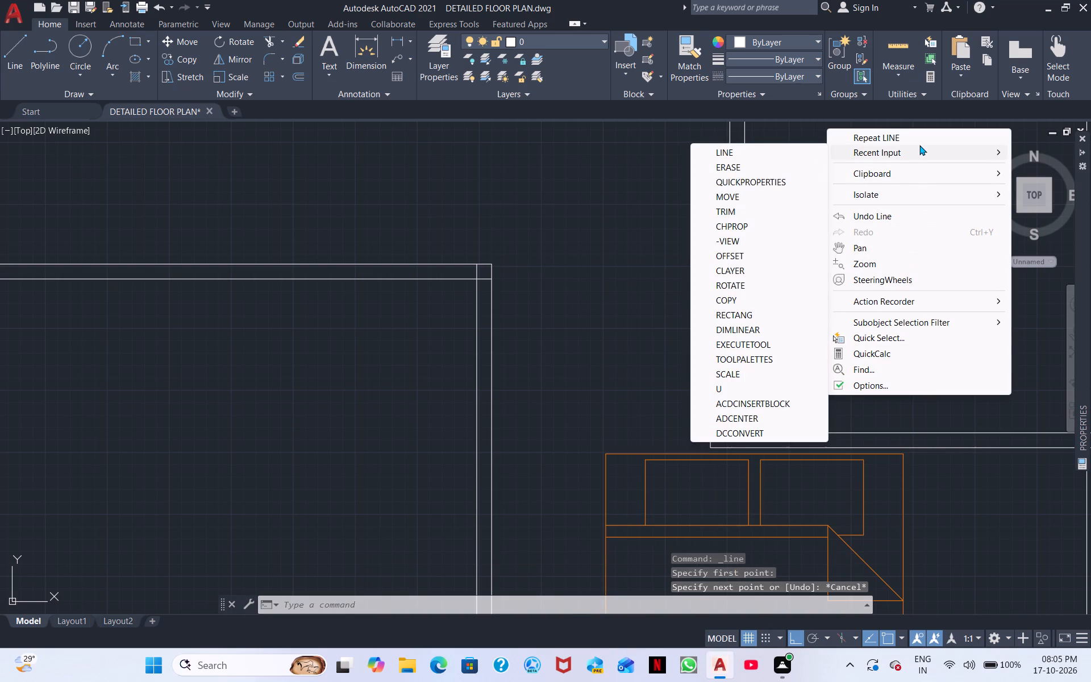
pyautogui.click(759, 215)
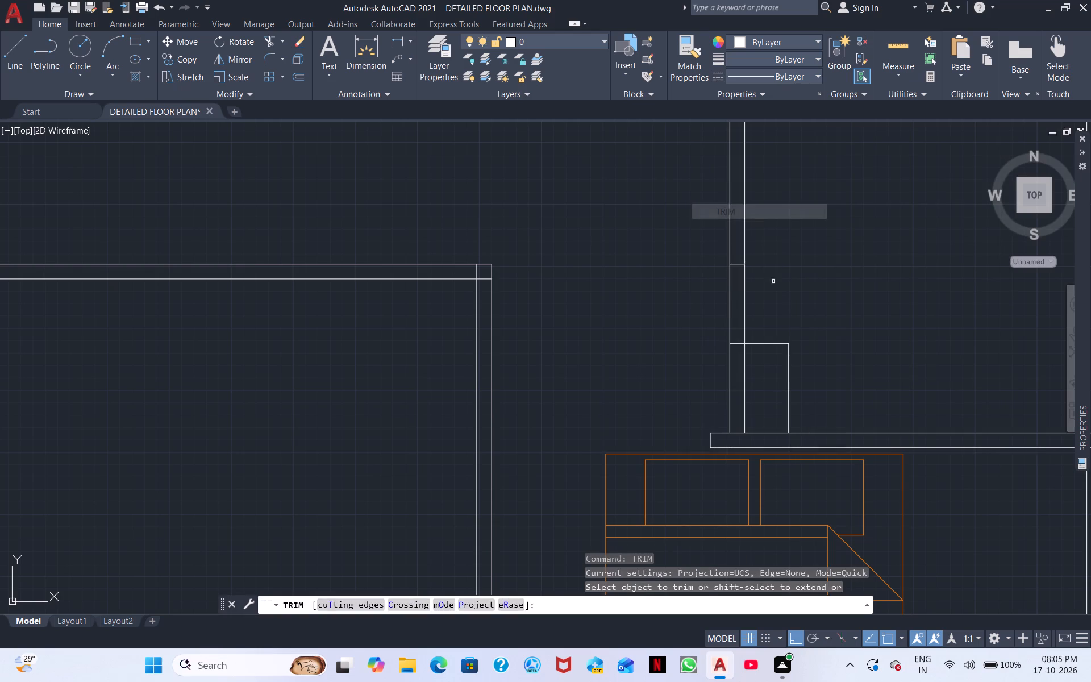
pyautogui.moveTo(831, 373); pyautogui.dragTo(694, 410)
pyautogui.moveTo(697, 328); pyautogui.dragTo(749, 316)
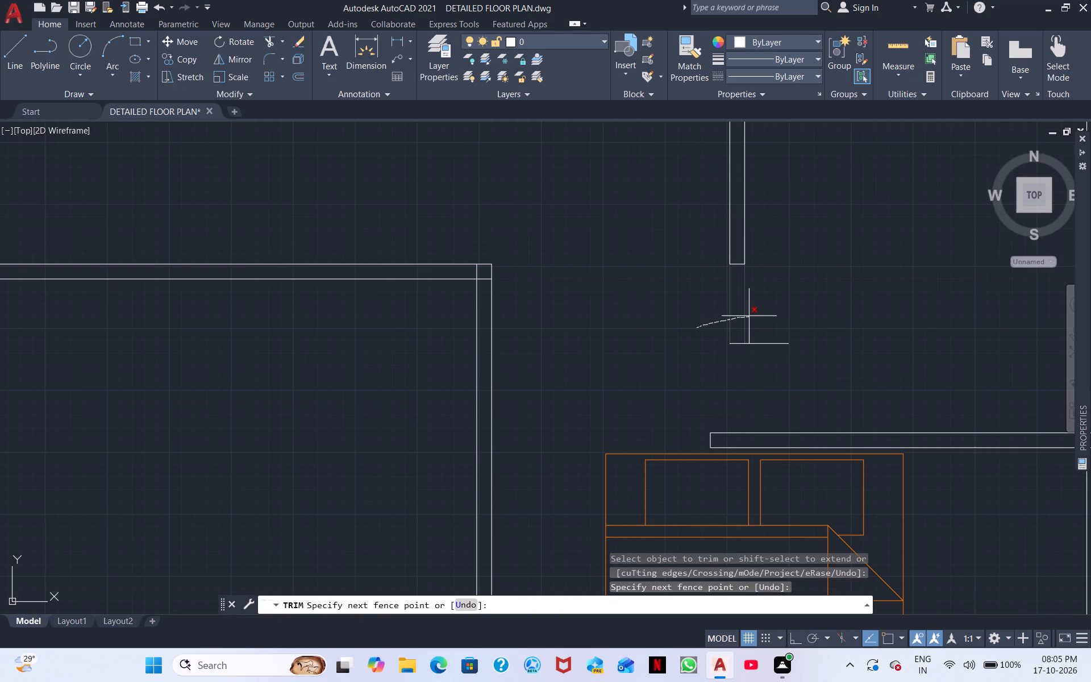
pyautogui.moveTo(749, 316); pyautogui.dragTo(759, 360)
pyautogui.click(743, 343)
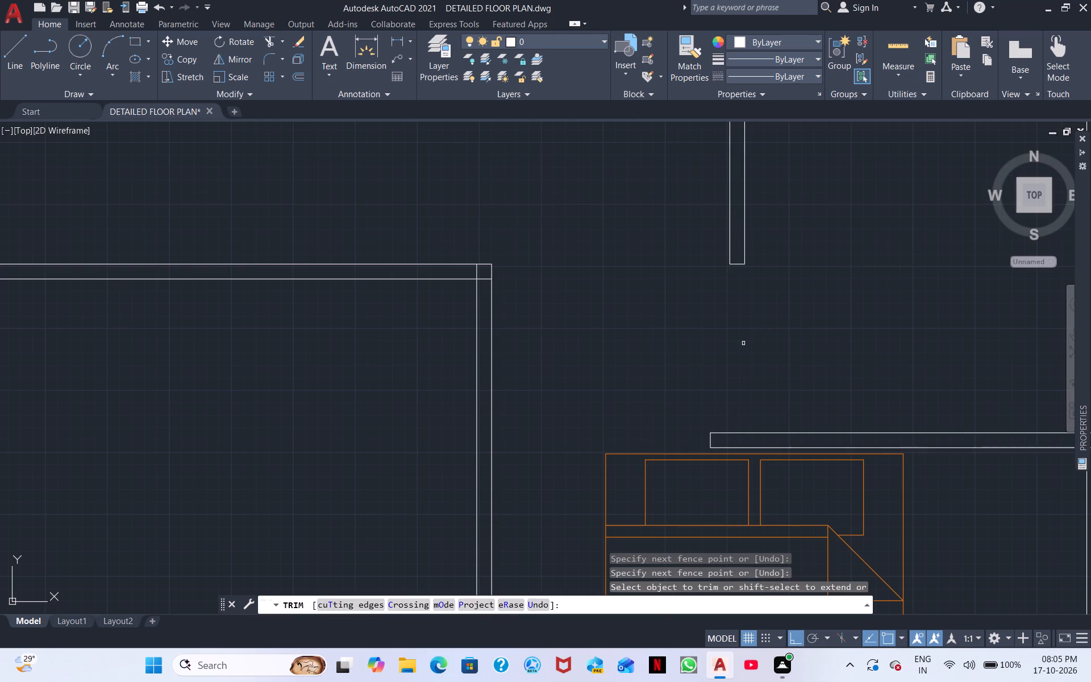
pyautogui.scroll(-1, 744, 339)
pyautogui.moveTo(809, 344); pyautogui.dragTo(689, 331, button='middle')
pyautogui.press('Escape')
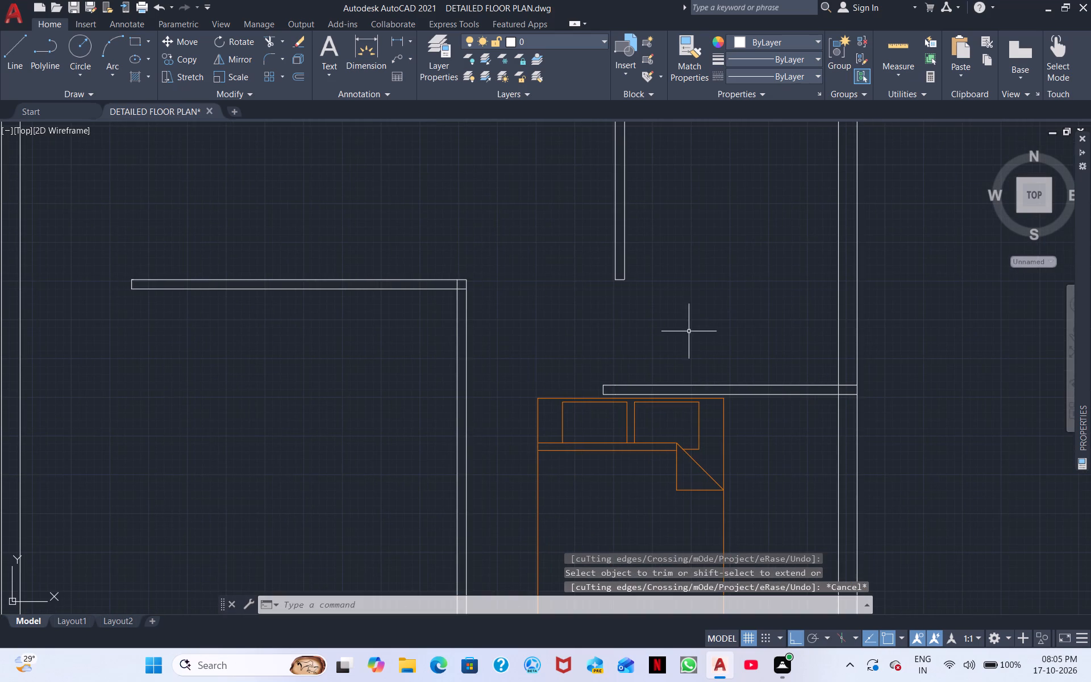
# On the DIMENSIONS layer, draw a rectangle filling the gap between the wall below the staircase and the right outer wall.
pyautogui.moveTo(555, 368); pyautogui.dragTo(613, 275, button='middle')
pyautogui.scroll(-2, 613, 307)
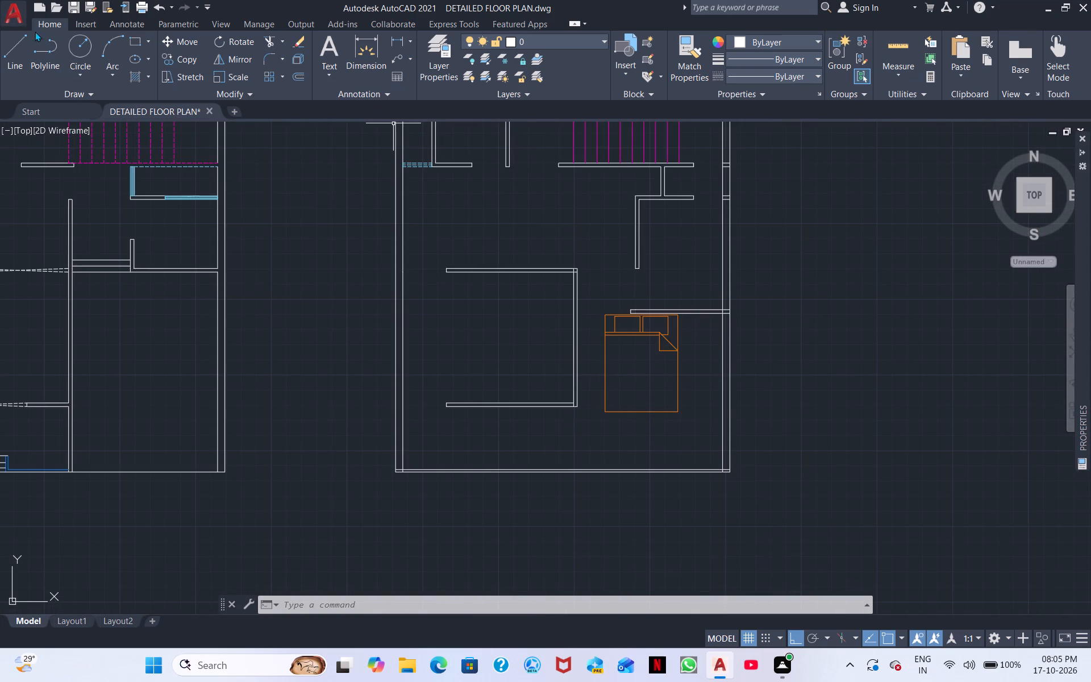
pyautogui.click(585, 44)
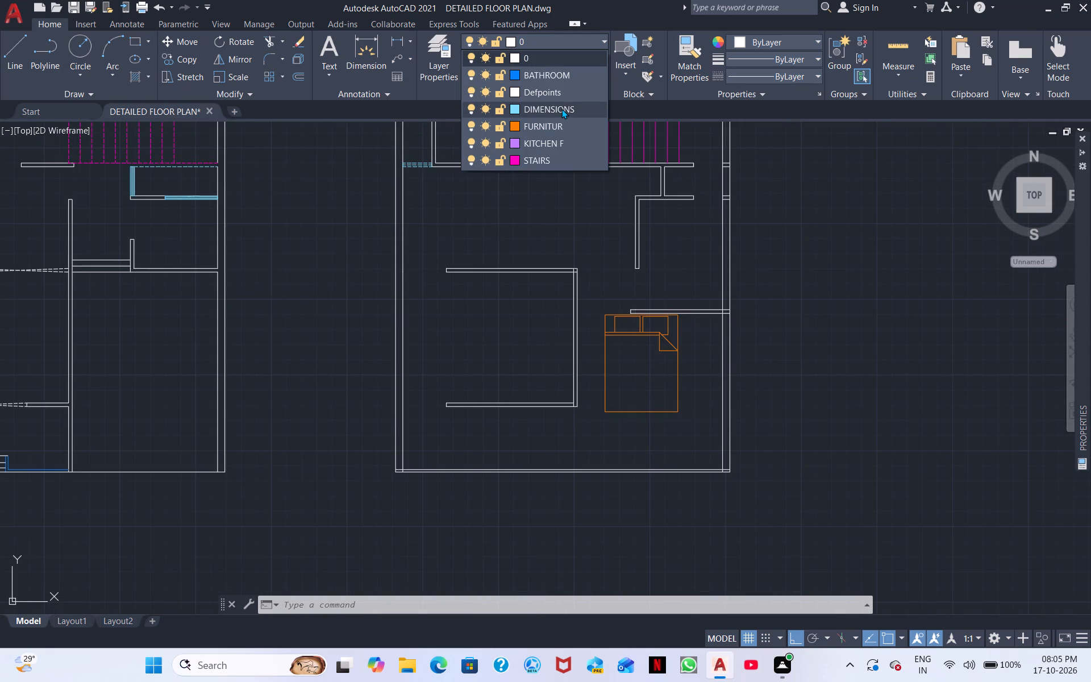
pyautogui.click(561, 109)
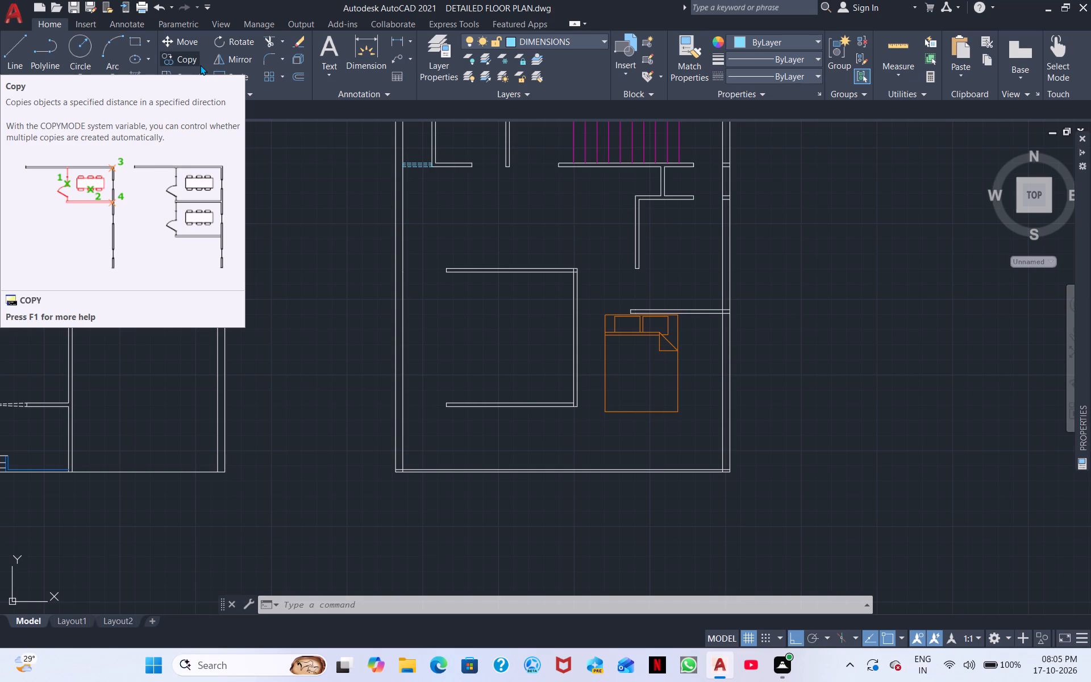
pyautogui.click(134, 38)
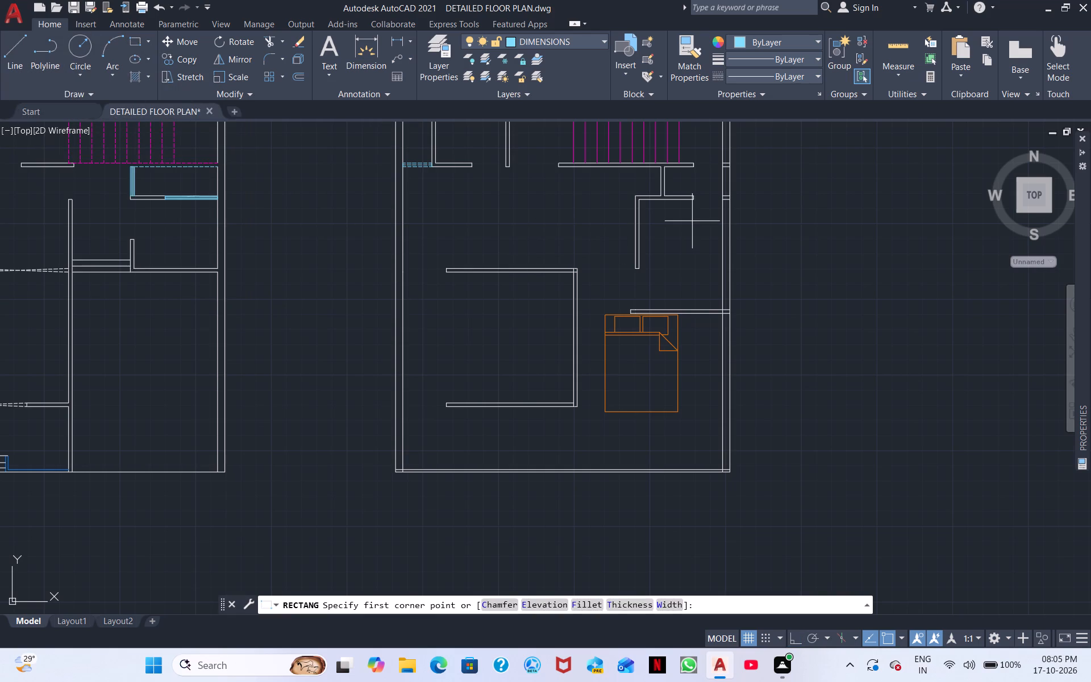
pyautogui.moveTo(655, 242); pyautogui.dragTo(460, 290, button='middle')
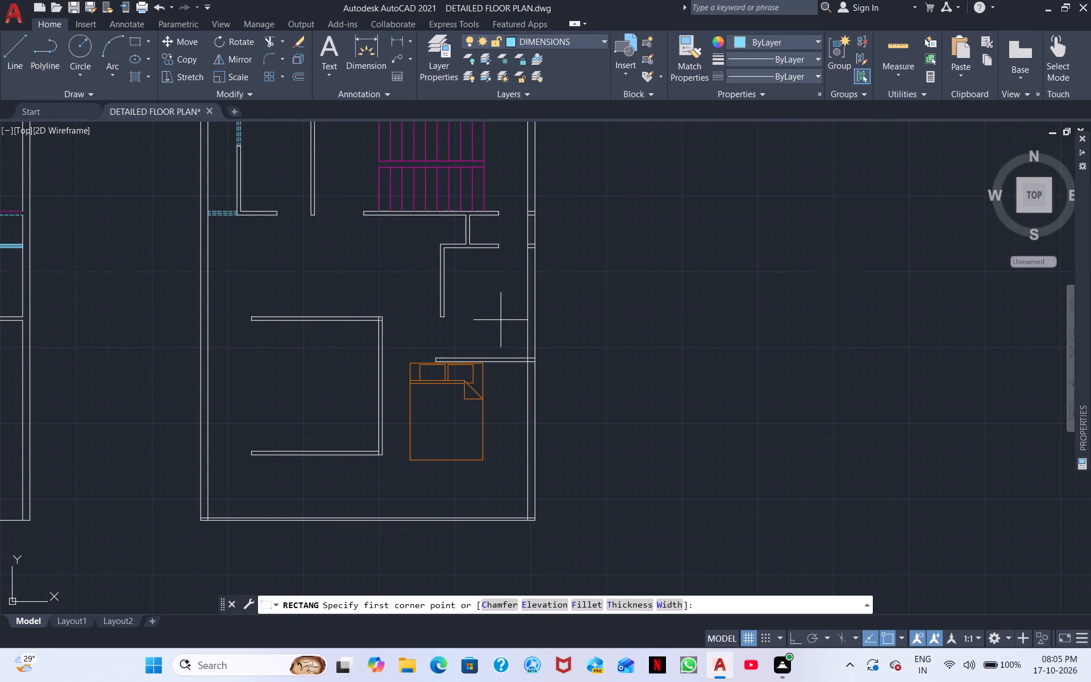
pyautogui.moveTo(557, 301); pyautogui.dragTo(564, 425, button='middle')
pyautogui.scroll(4, 578, 400)
pyautogui.moveTo(539, 386); pyautogui.dragTo(929, 498, button='middle')
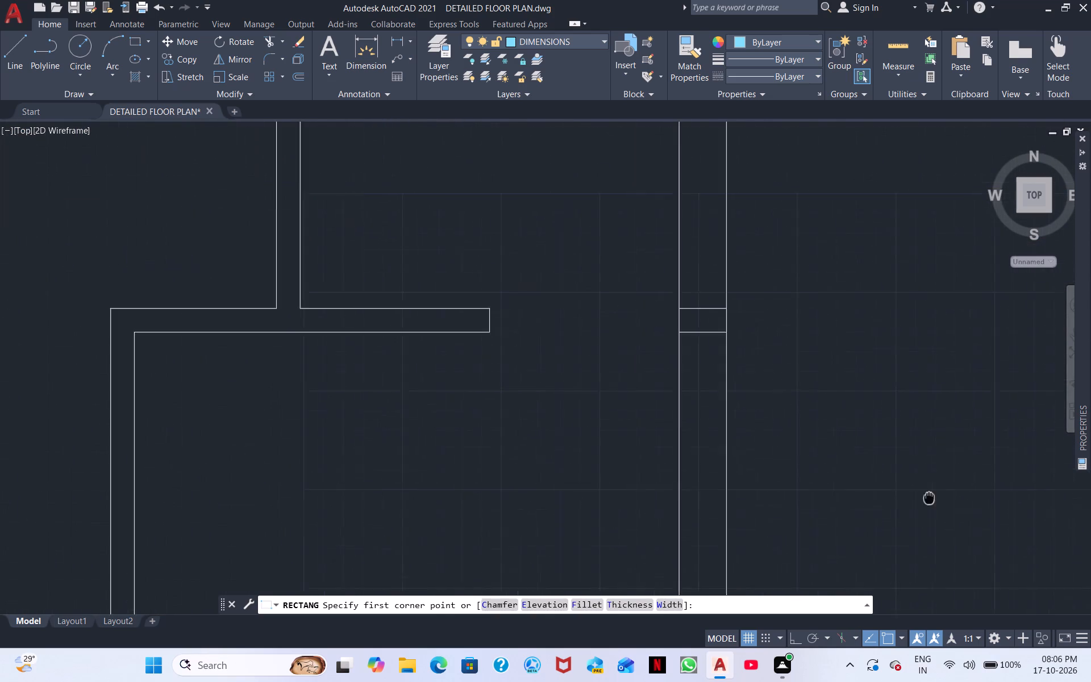
pyautogui.moveTo(929, 498); pyautogui.dragTo(1009, 522, button='middle')
pyautogui.moveTo(728, 386); pyautogui.dragTo(639, 564, button='middle')
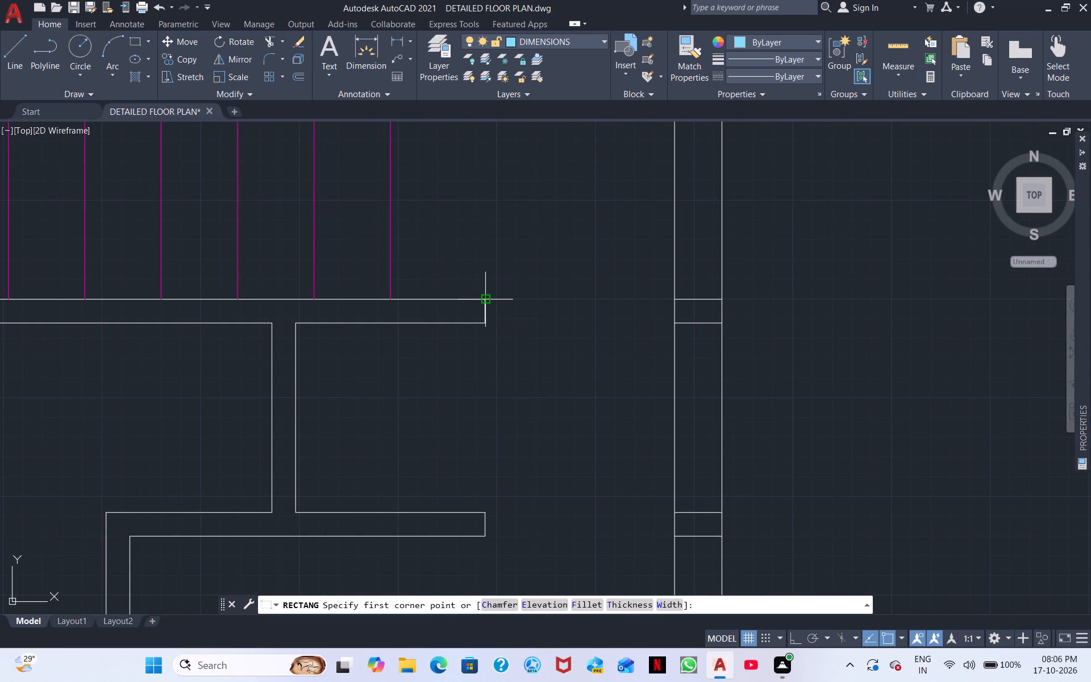
pyautogui.click(486, 300)
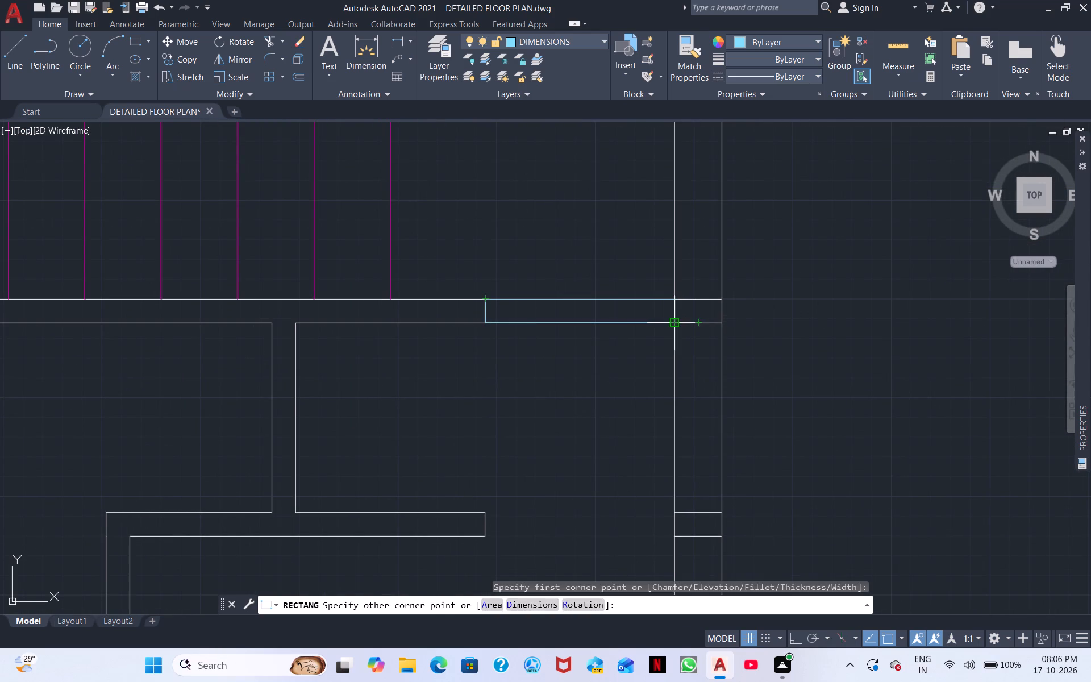
pyautogui.click(677, 323)
pyautogui.press('Escape')
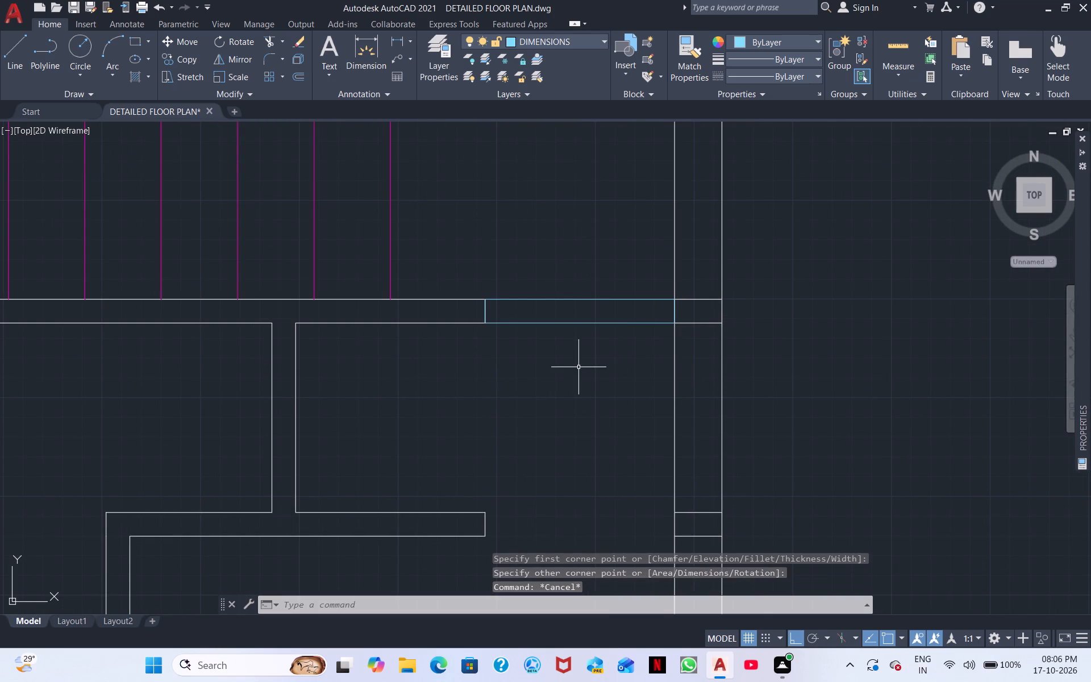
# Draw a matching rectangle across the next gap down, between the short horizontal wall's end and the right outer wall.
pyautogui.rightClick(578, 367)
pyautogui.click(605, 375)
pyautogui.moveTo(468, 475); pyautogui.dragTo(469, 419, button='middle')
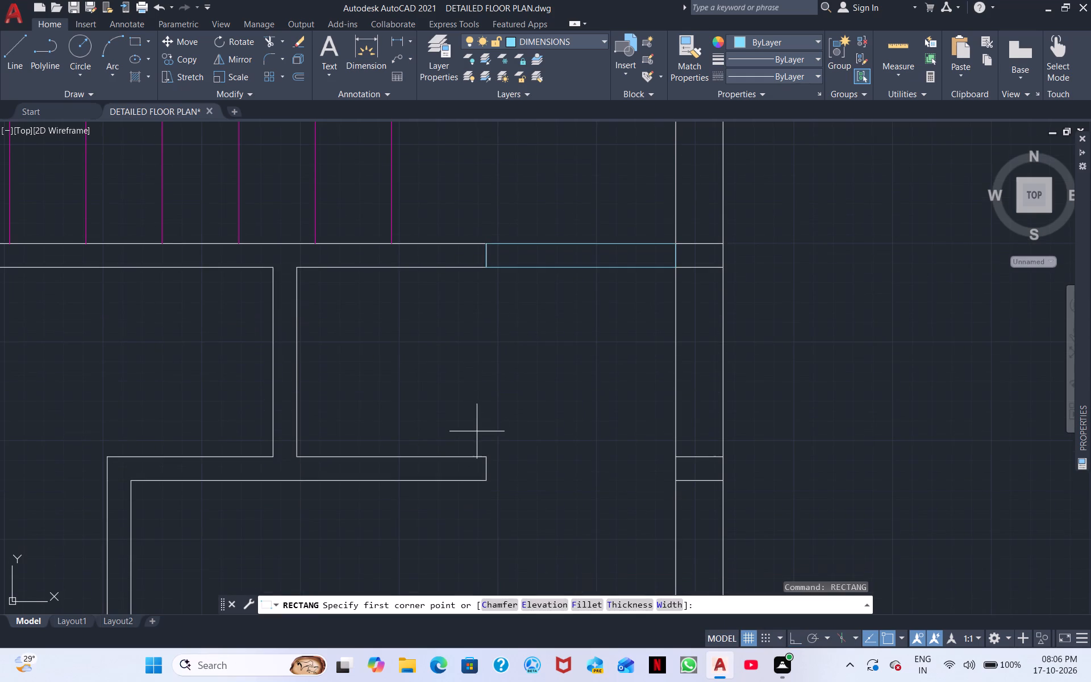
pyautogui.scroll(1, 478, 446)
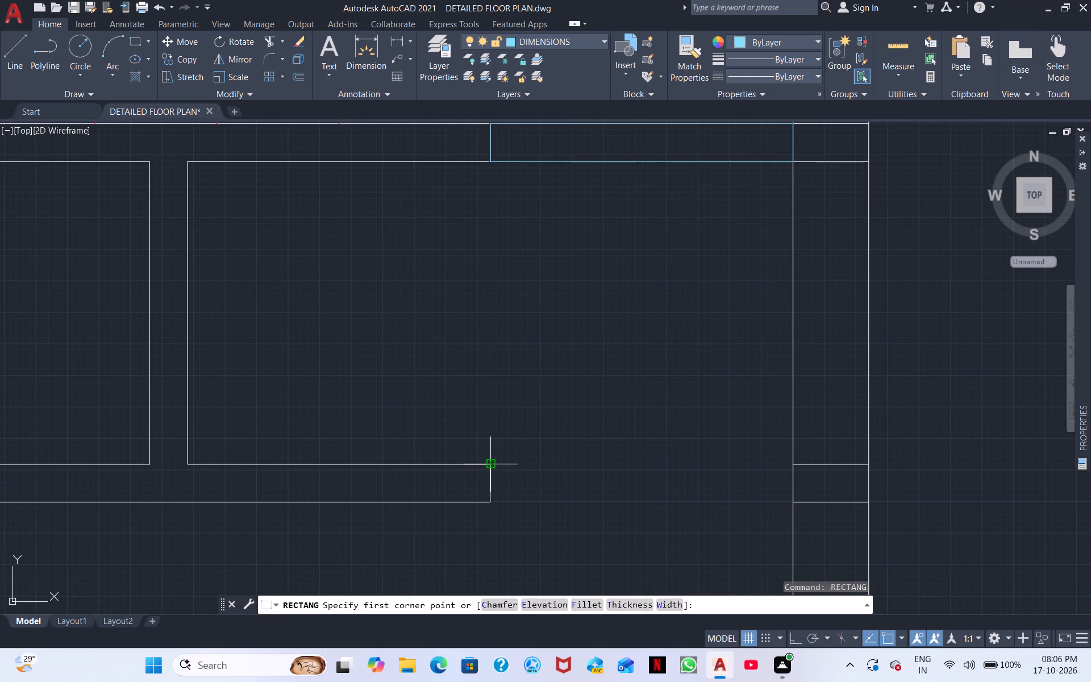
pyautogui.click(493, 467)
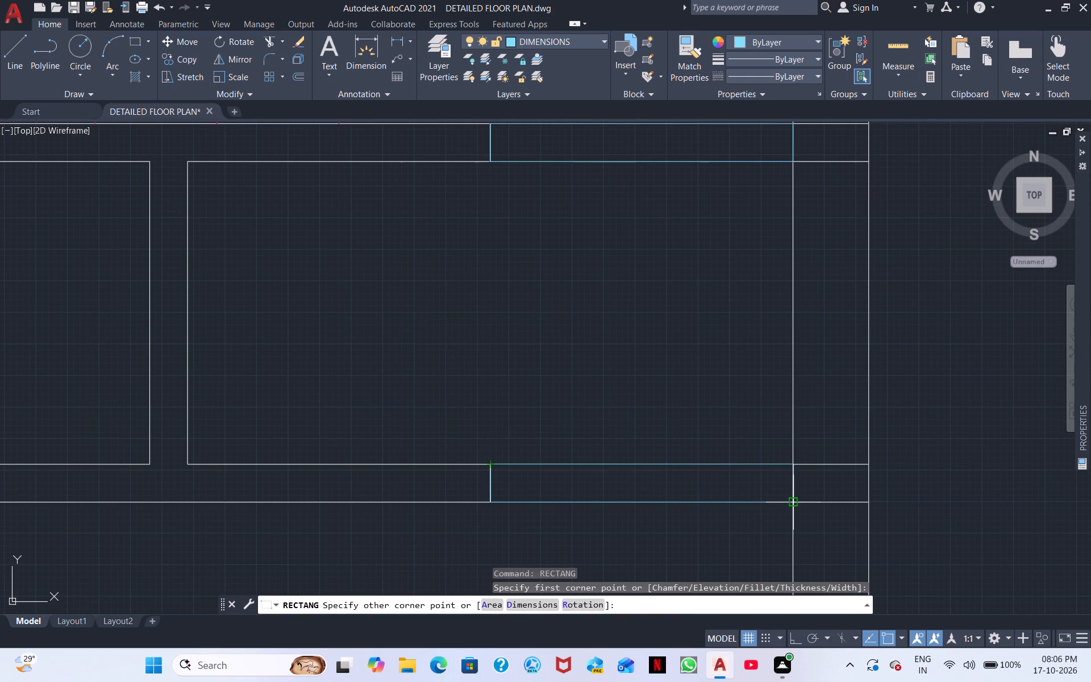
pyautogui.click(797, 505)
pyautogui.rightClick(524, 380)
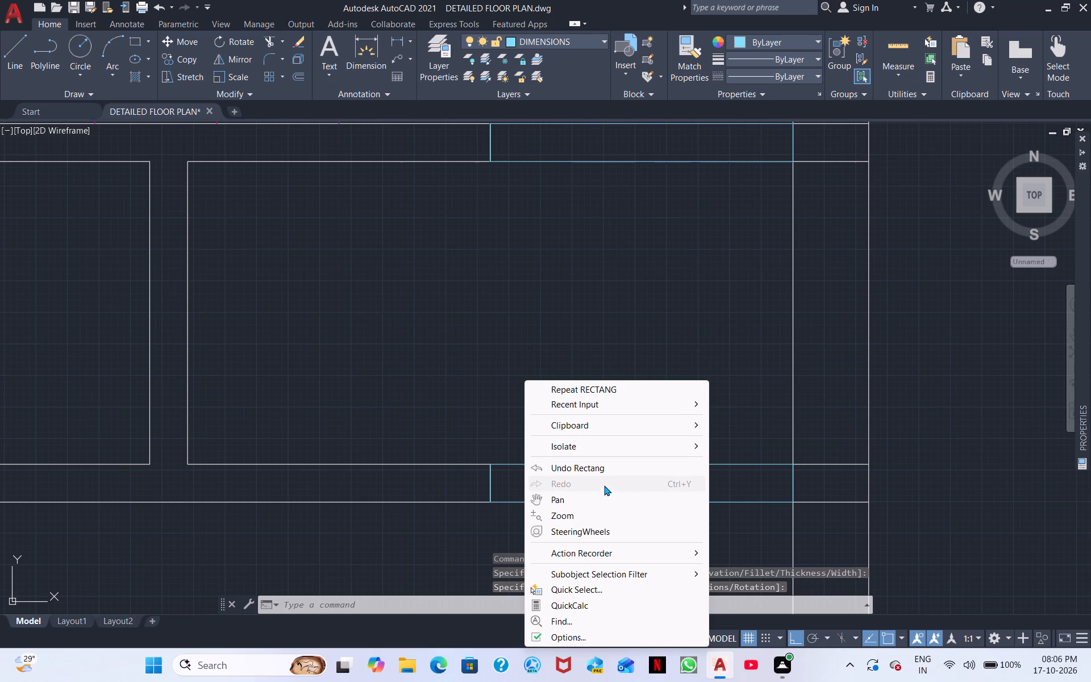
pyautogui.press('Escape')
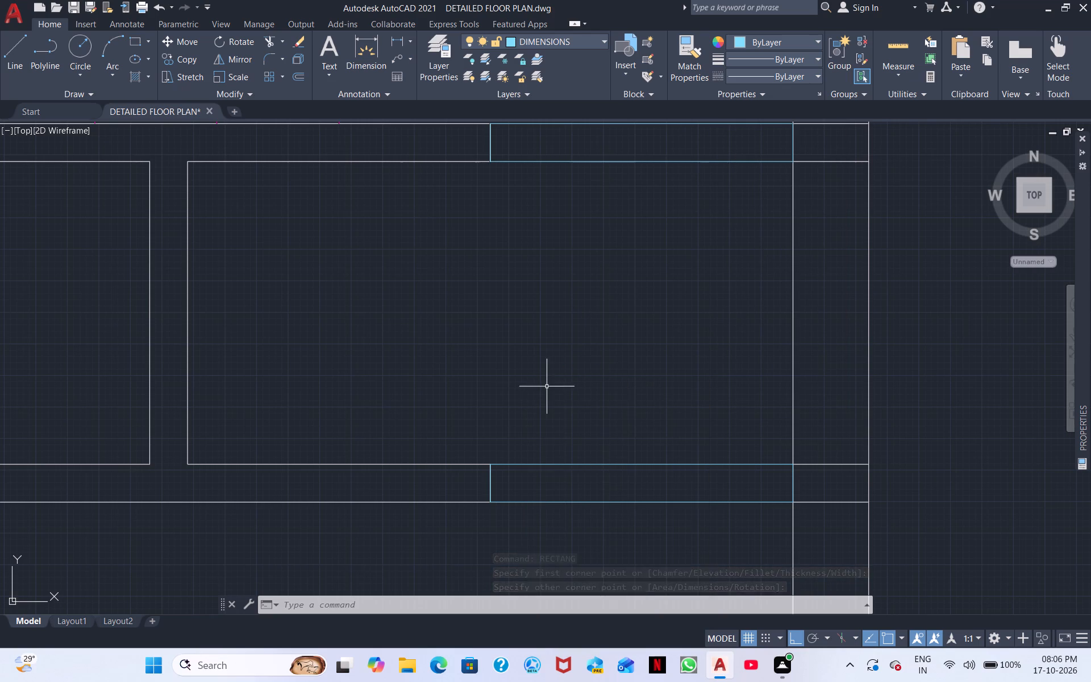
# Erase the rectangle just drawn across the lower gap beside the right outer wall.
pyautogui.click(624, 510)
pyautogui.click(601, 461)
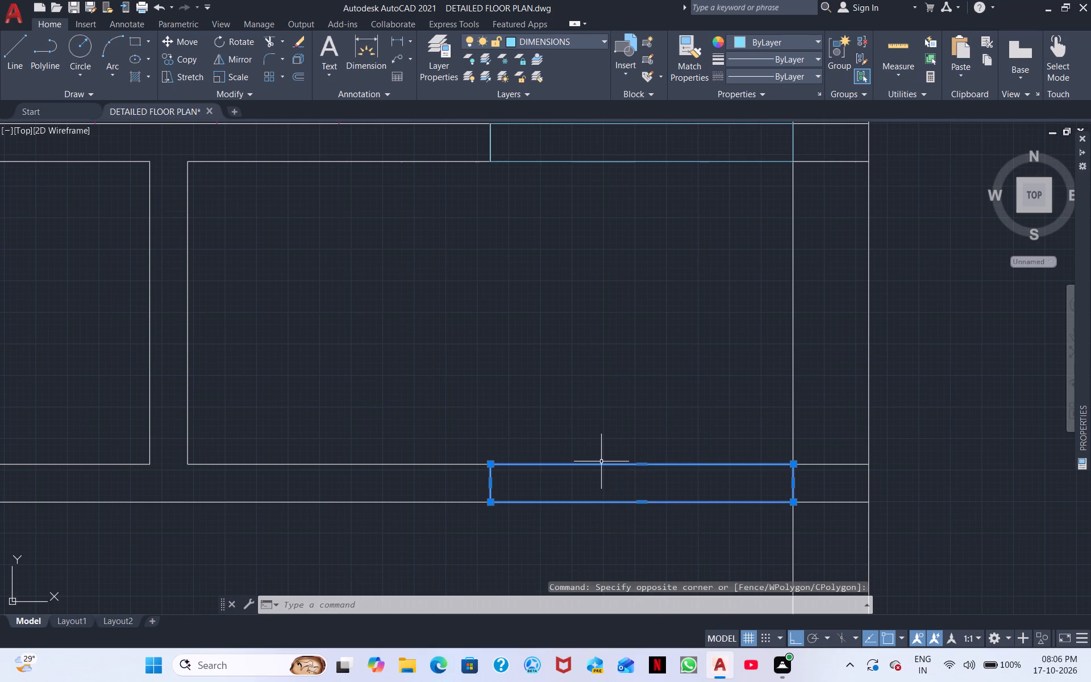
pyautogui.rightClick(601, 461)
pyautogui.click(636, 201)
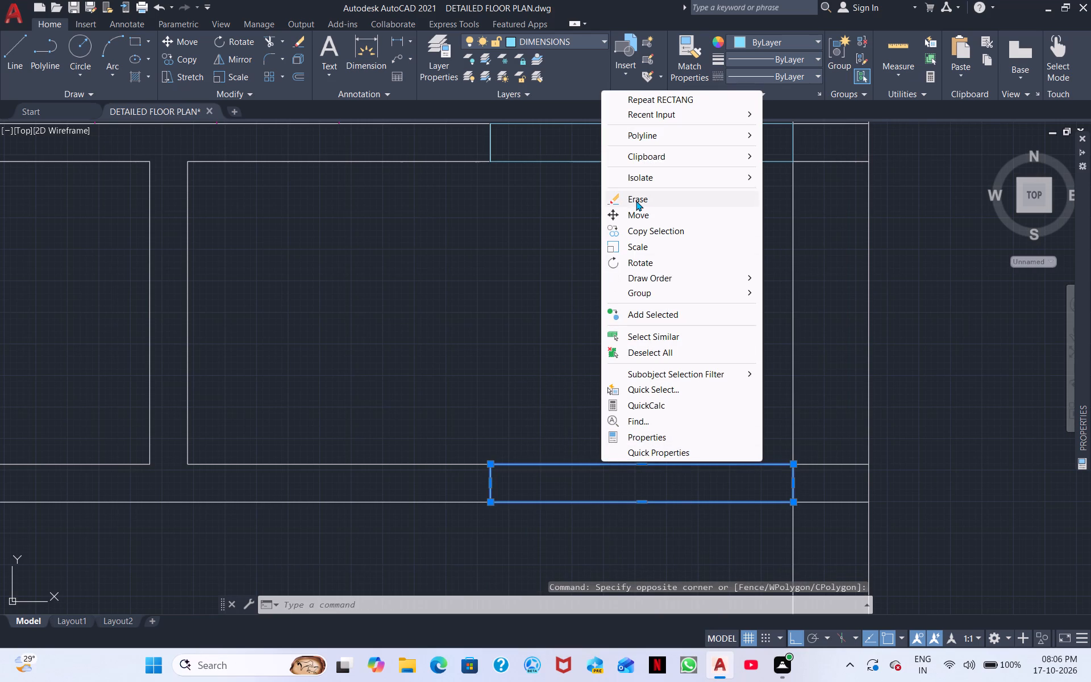
# Draw a narrower full-length rectangle inside the rectangle filling the wall gap below the staircase, leaving margins along both long sides.
pyautogui.moveTo(602, 304); pyautogui.dragTo(517, 469, button='middle')
pyautogui.rightClick(505, 419)
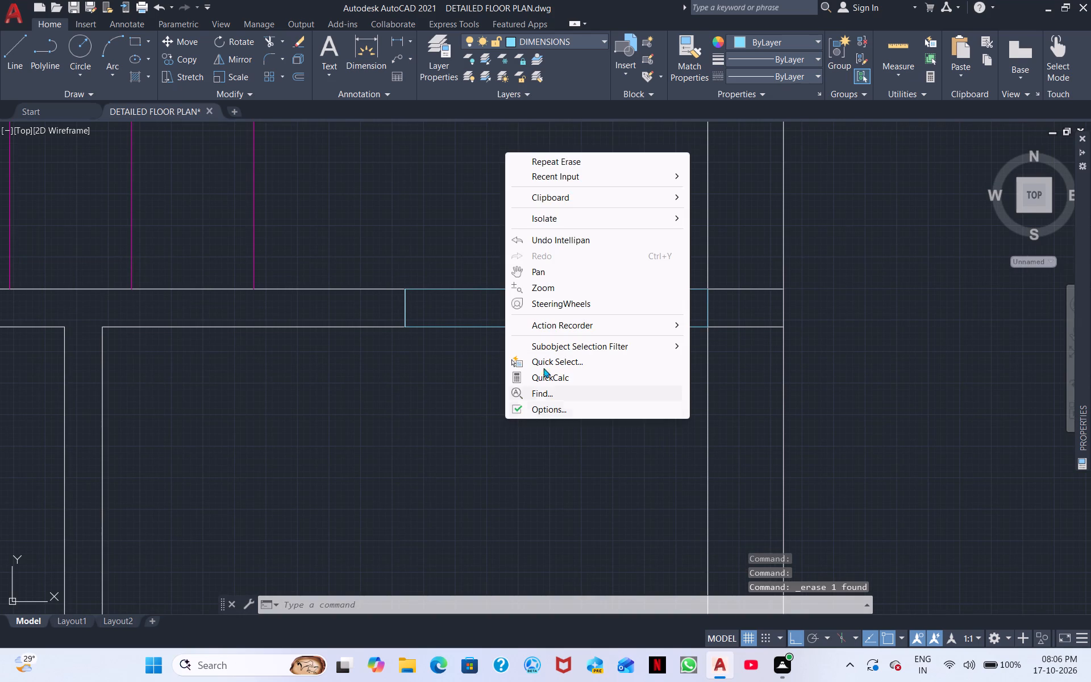
pyautogui.click(564, 178)
pyautogui.click(715, 185)
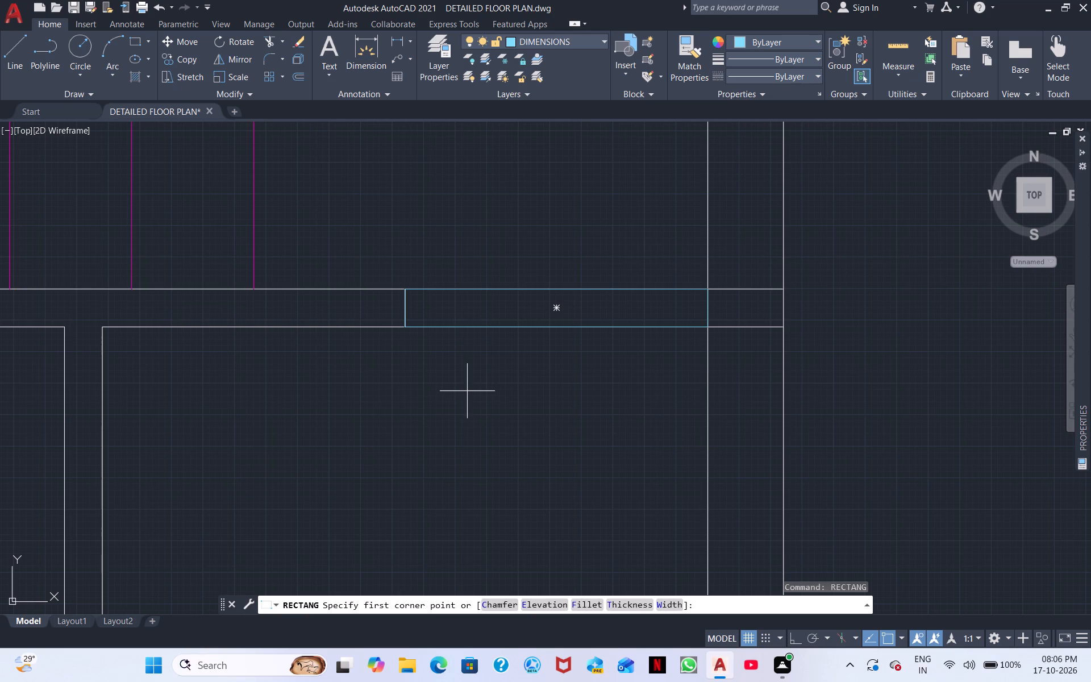
pyautogui.scroll(2, 482, 395)
pyautogui.moveTo(364, 431); pyautogui.dragTo(386, 538, button='middle')
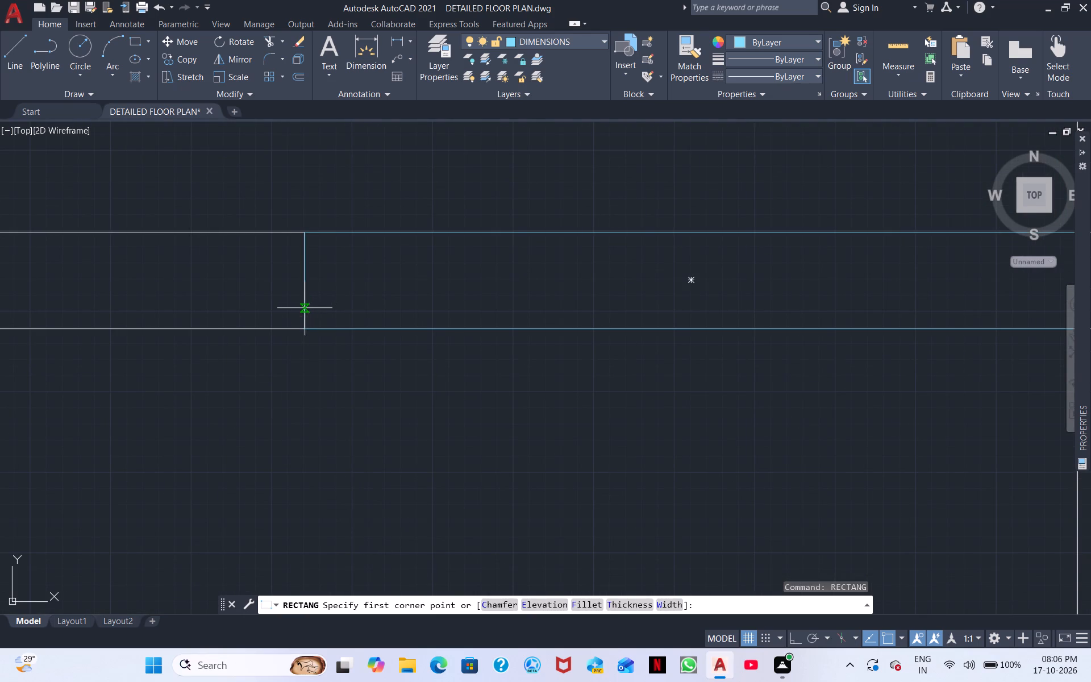
pyautogui.click(307, 253)
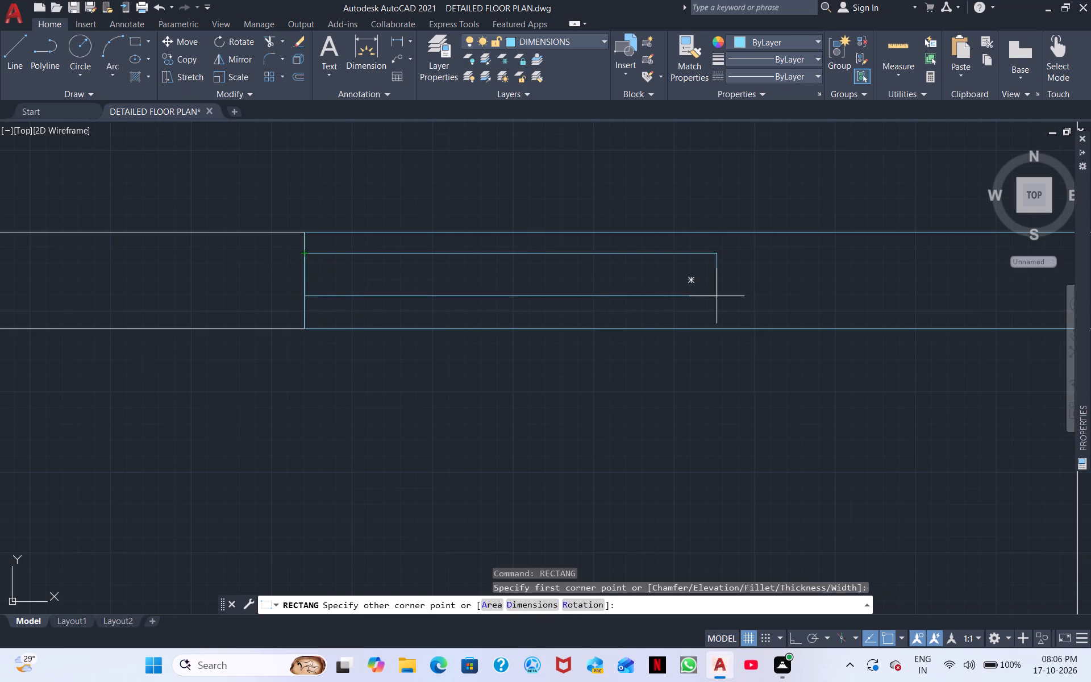
pyautogui.moveTo(723, 296); pyautogui.dragTo(253, 311, button='middle')
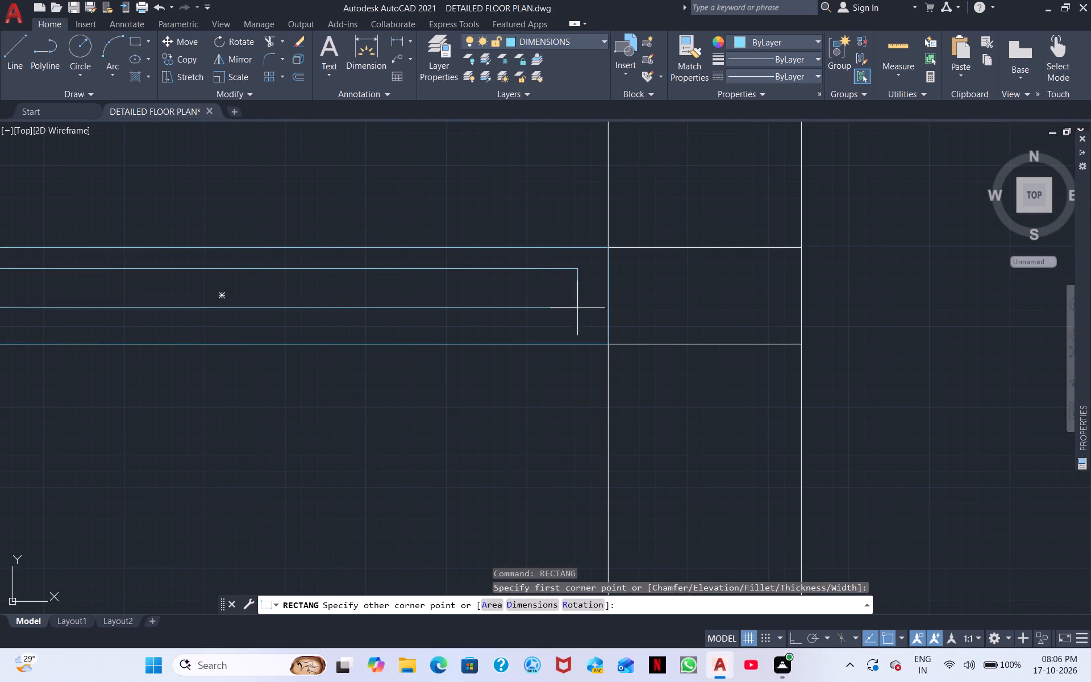
pyautogui.click(607, 323)
pyautogui.scroll(-1, 405, 306)
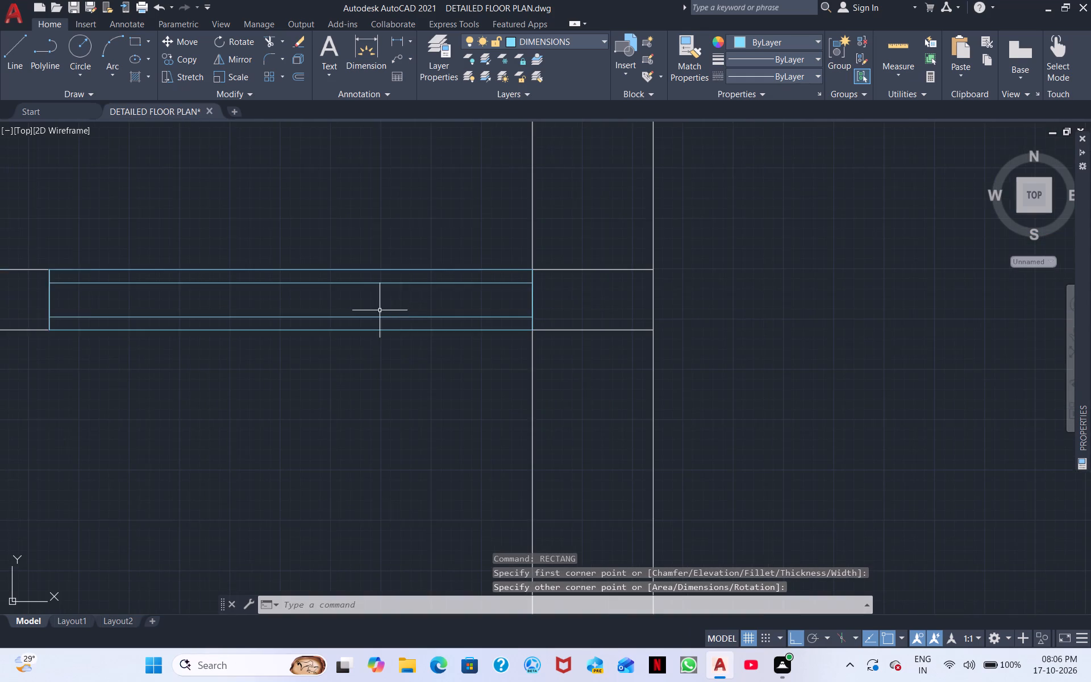
# Draw a second, thinner full-length rectangle inside the inner rectangle of the gap below the staircase.
pyautogui.moveTo(379, 310); pyautogui.dragTo(751, 387, button='middle')
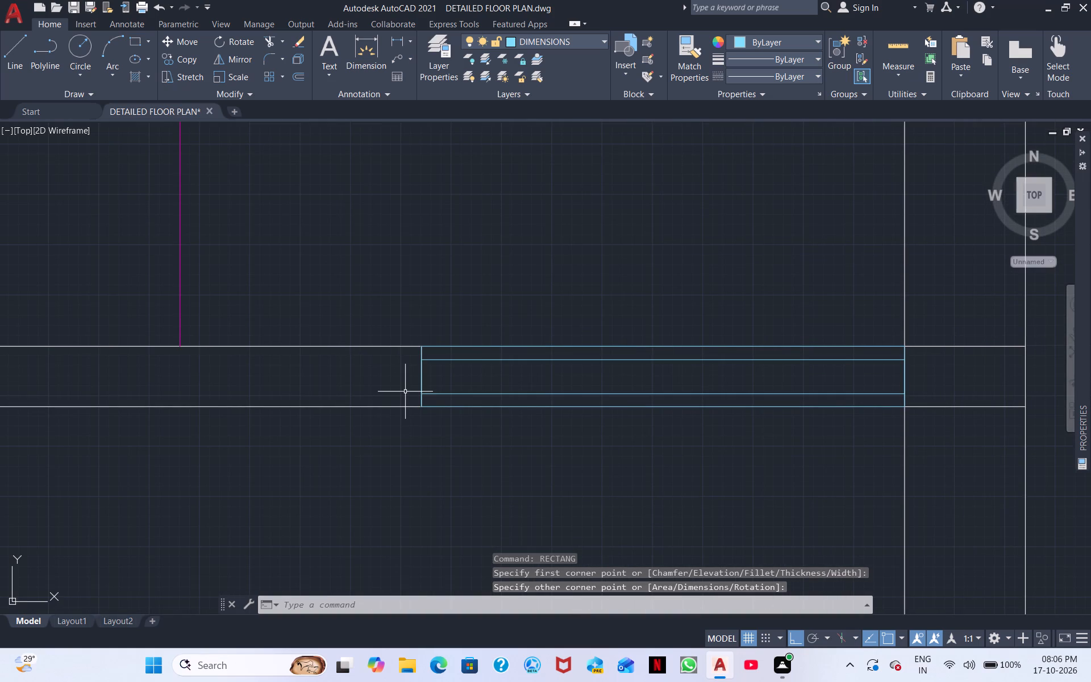
pyautogui.rightClick(405, 397)
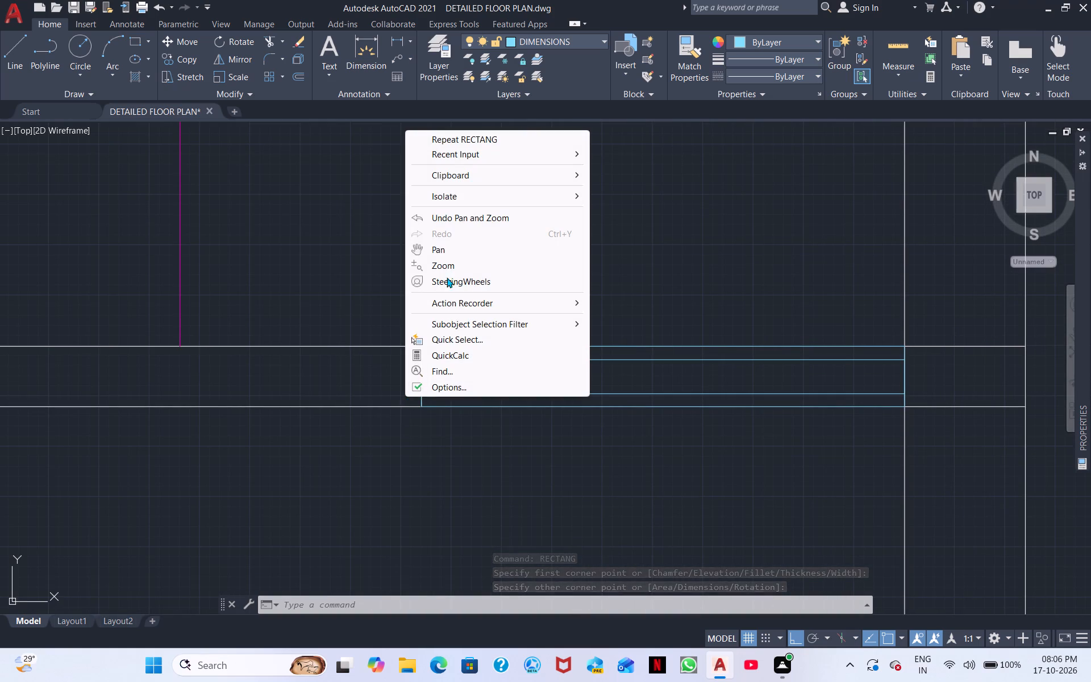
pyautogui.click(477, 137)
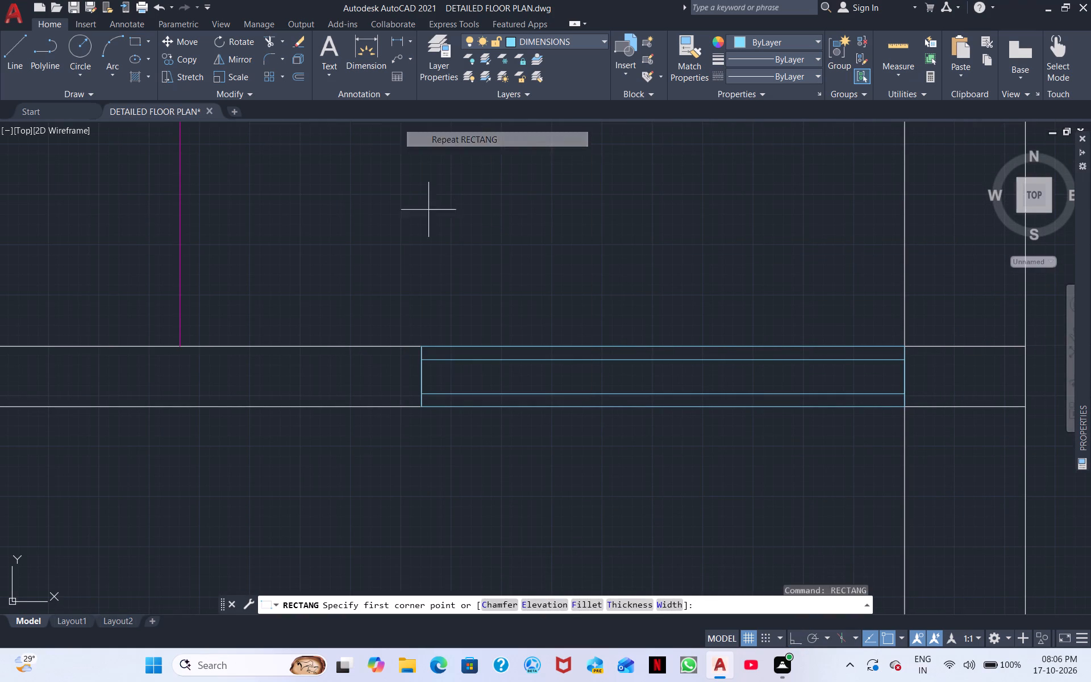
pyautogui.scroll(1, 330, 367)
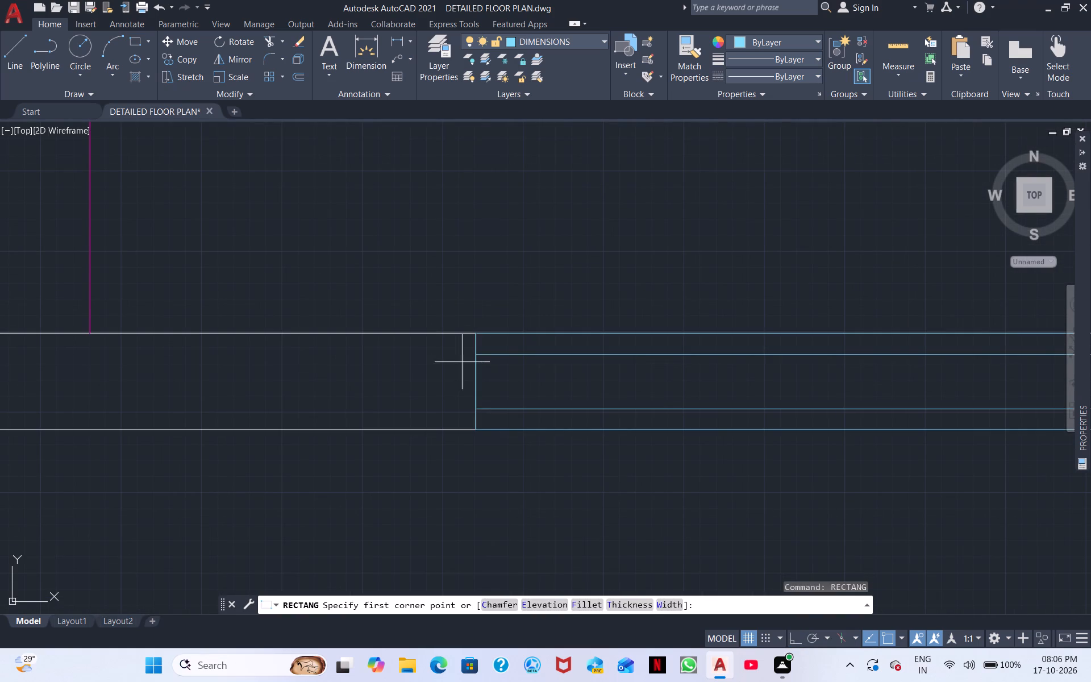
pyautogui.click(477, 368)
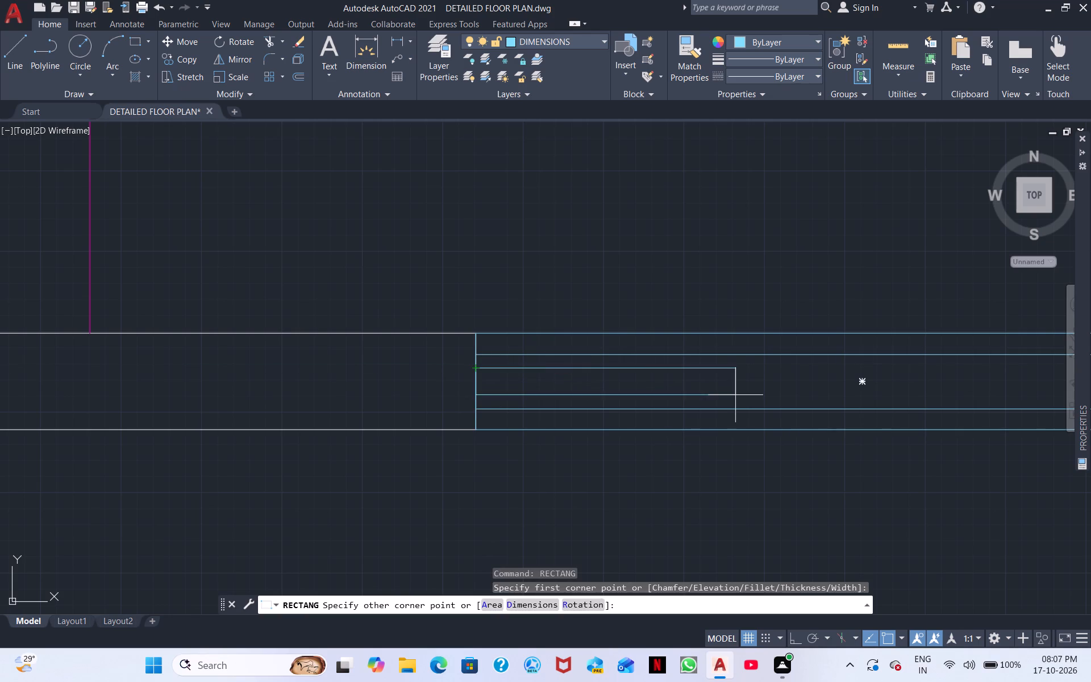
pyautogui.moveTo(735, 395); pyautogui.dragTo(198, 394, button='middle')
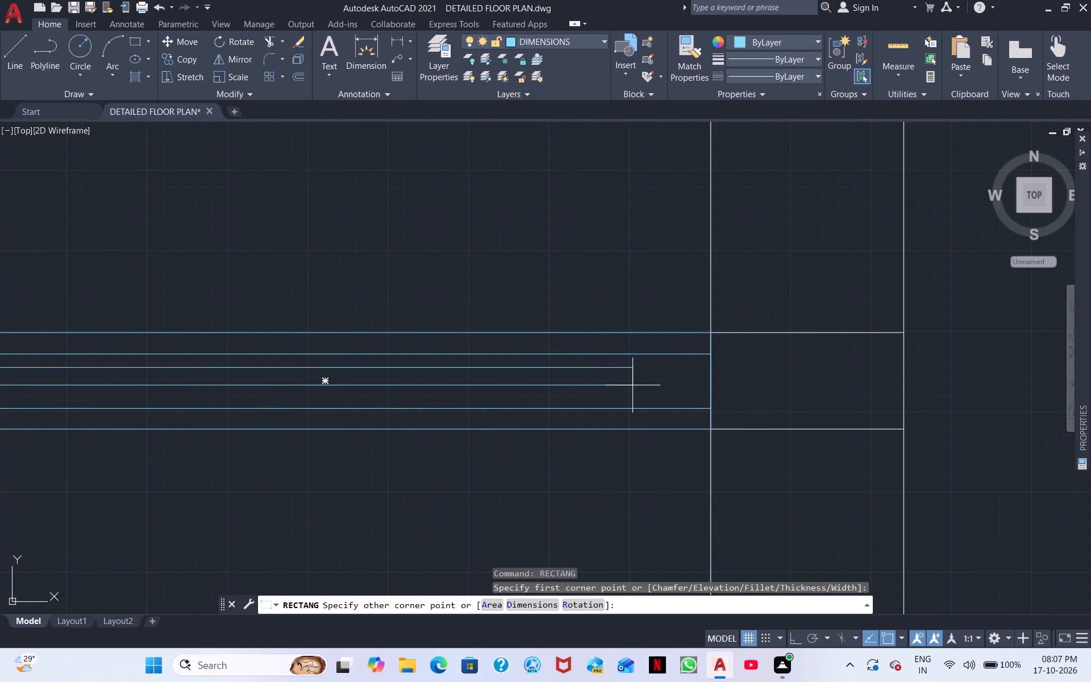
pyautogui.click(710, 393)
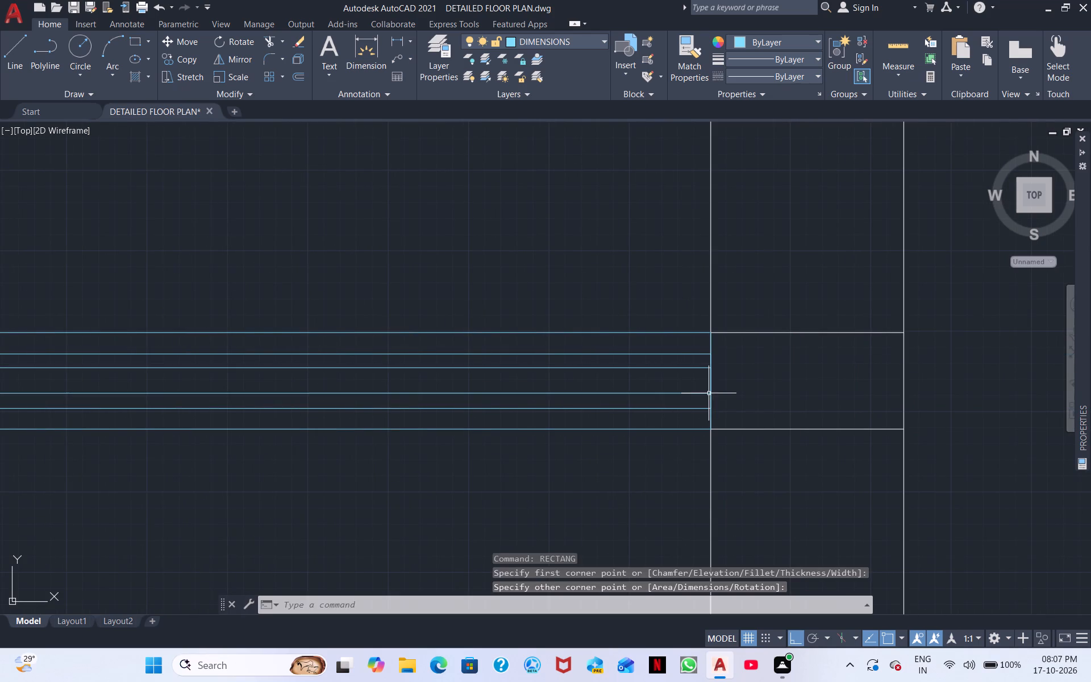
pyautogui.press('Escape')
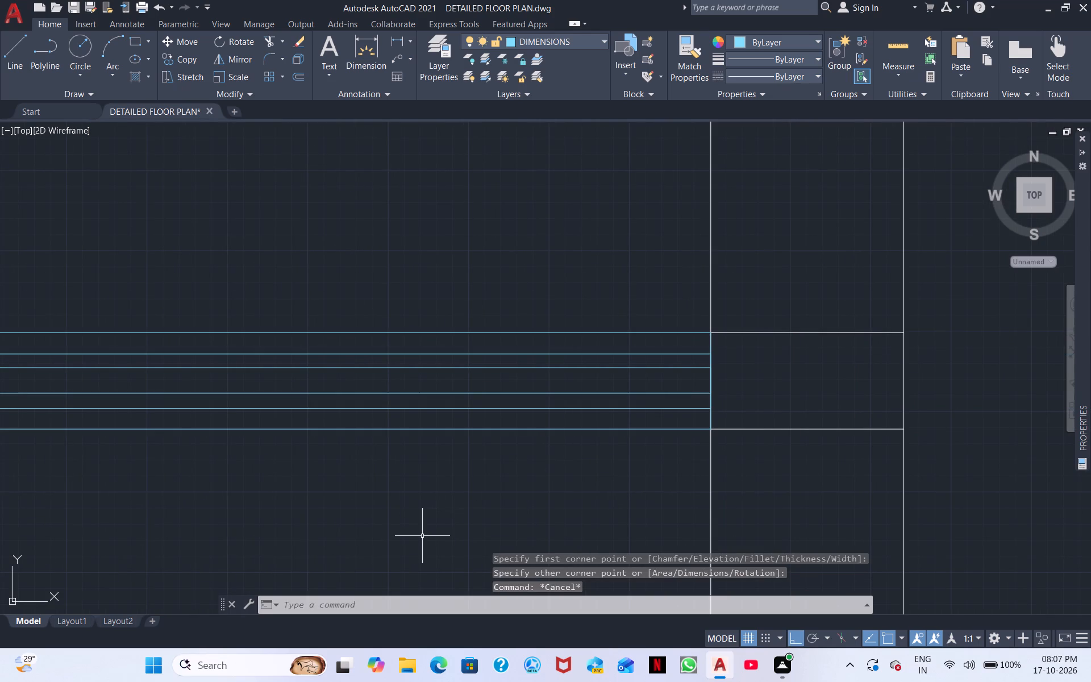
# Copy the three nested rectangles from their upper-left corner down to the short horizontal wall's end, filling the lower gap.
pyautogui.scroll(-1, 422, 536)
pyautogui.moveTo(420, 545); pyautogui.dragTo(635, 481, button='middle')
pyautogui.click(635, 481)
pyautogui.click(443, 318)
pyautogui.rightClick(412, 443)
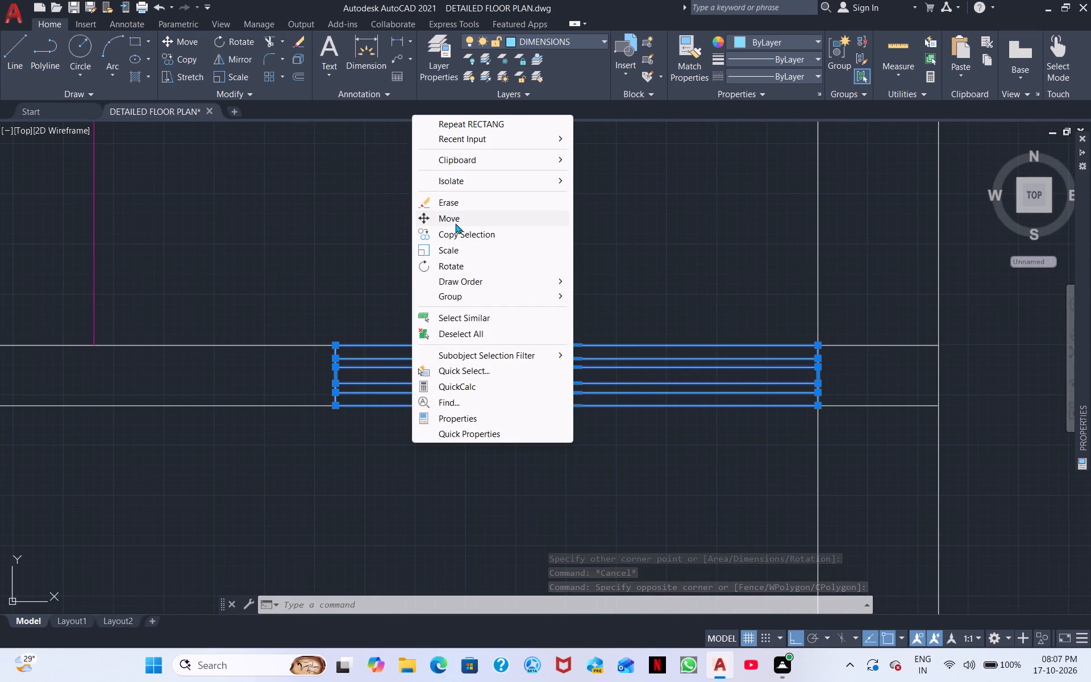
pyautogui.click(454, 230)
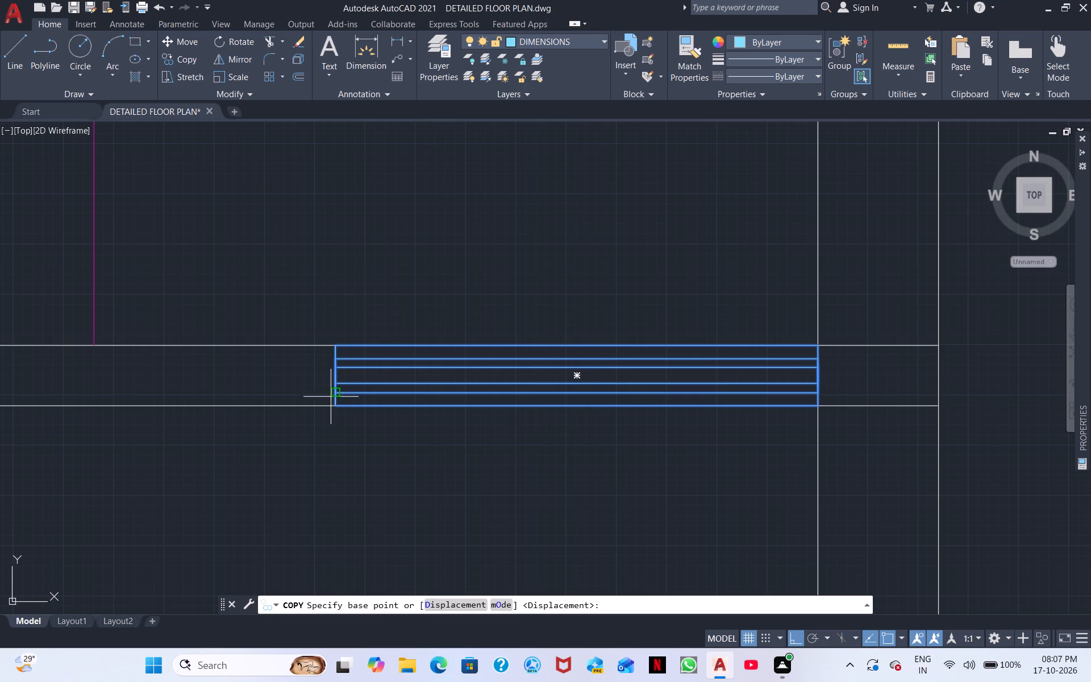
pyautogui.click(336, 347)
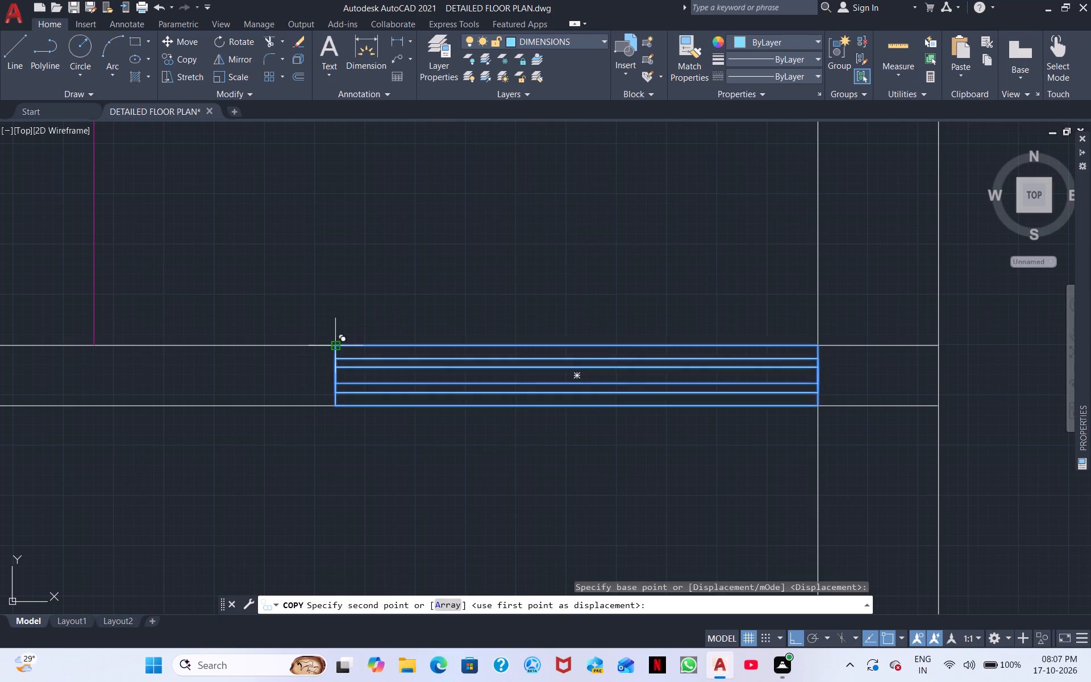
pyautogui.moveTo(347, 495); pyautogui.dragTo(364, 344, button='middle')
pyautogui.scroll(-2, 345, 425)
pyautogui.moveTo(336, 457); pyautogui.dragTo(353, 402, button='middle')
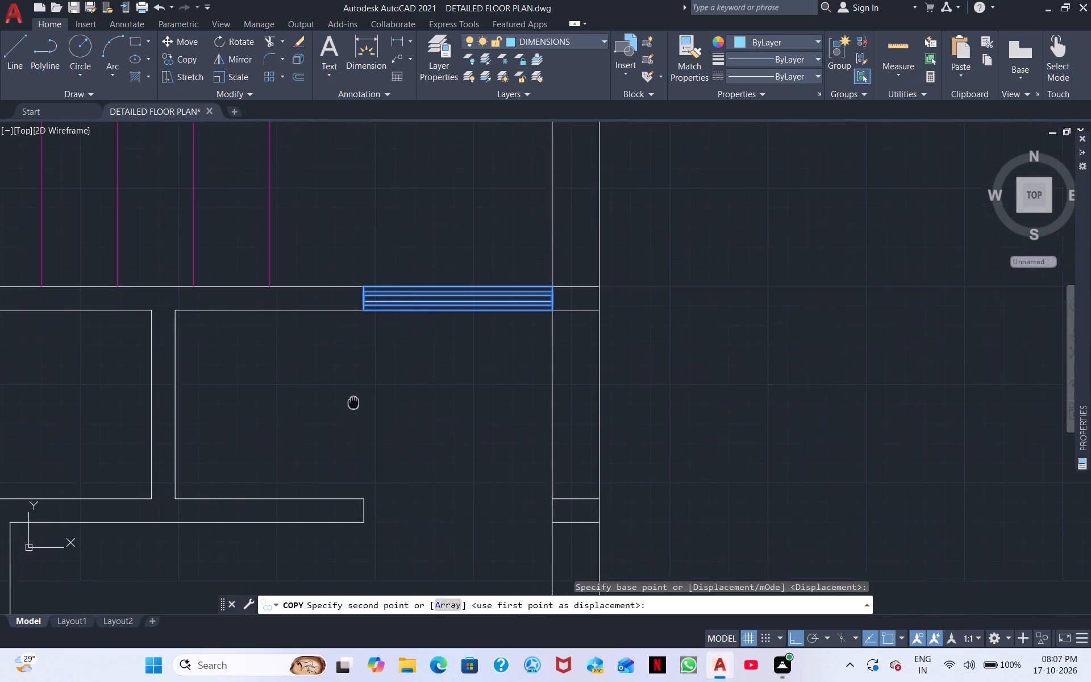
pyautogui.moveTo(353, 402); pyautogui.dragTo(354, 400, button='middle')
pyautogui.click(367, 496)
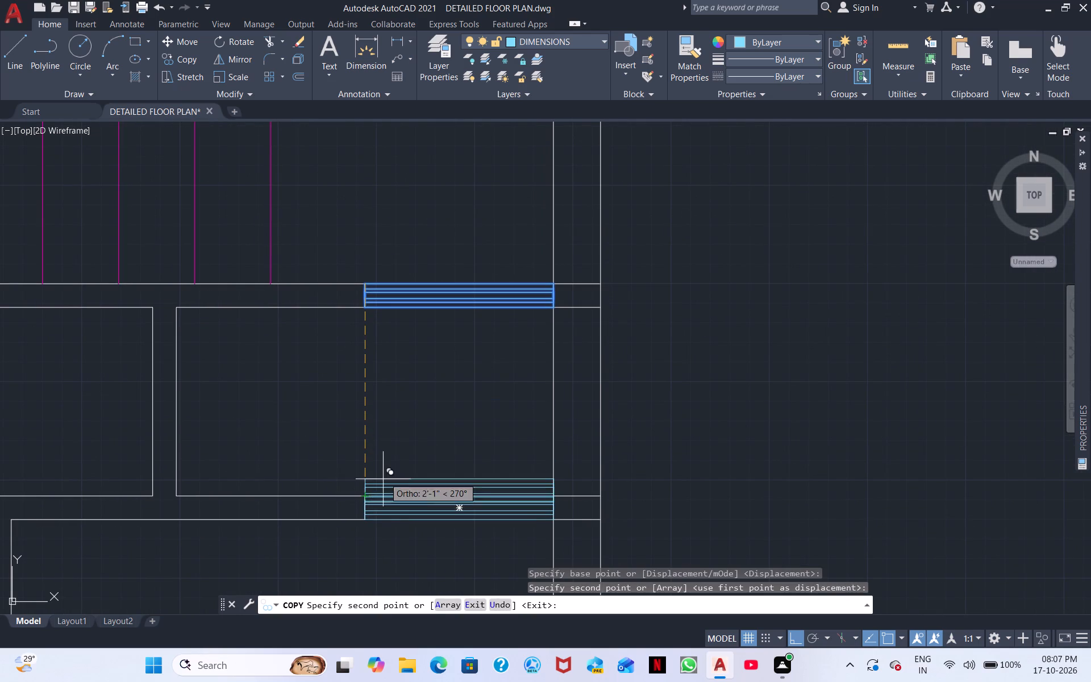
pyautogui.press('Escape')
# Draw a rectangle within the lower horizontal wall of the room beside the bed, running left from the vertical wall's inner face.
pyautogui.moveTo(275, 420); pyautogui.dragTo(414, 412, button='middle')
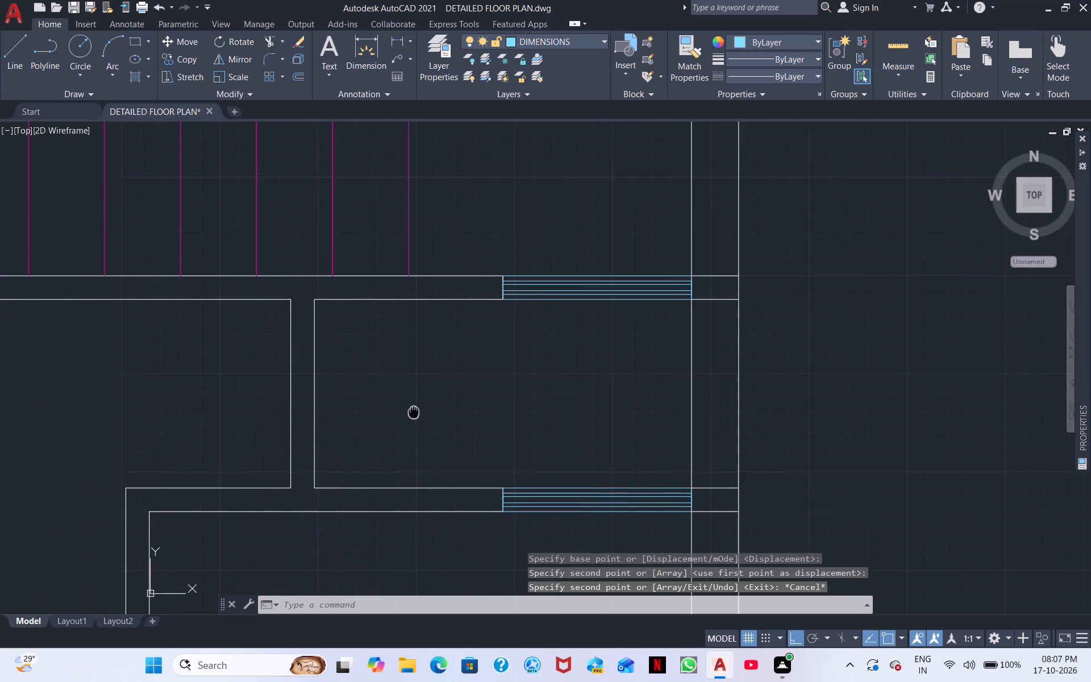
pyautogui.moveTo(414, 412); pyautogui.dragTo(414, 412, button='middle')
pyautogui.moveTo(405, 424); pyautogui.dragTo(505, 388, button='middle')
pyautogui.moveTo(506, 387); pyautogui.dragTo(494, 307, button='middle')
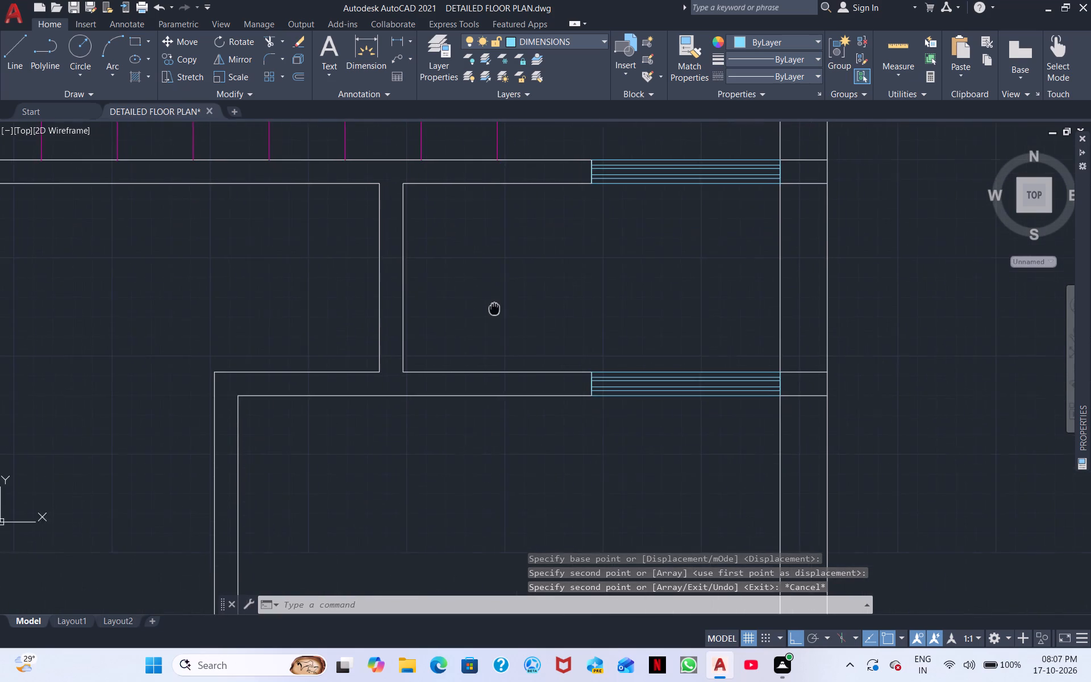
pyautogui.moveTo(494, 307); pyautogui.dragTo(493, 307, button='middle')
pyautogui.scroll(-1, 411, 382)
pyautogui.scroll(-1, 352, 429)
pyautogui.moveTo(355, 432); pyautogui.dragTo(581, 359, button='middle')
pyautogui.scroll(-1, 447, 480)
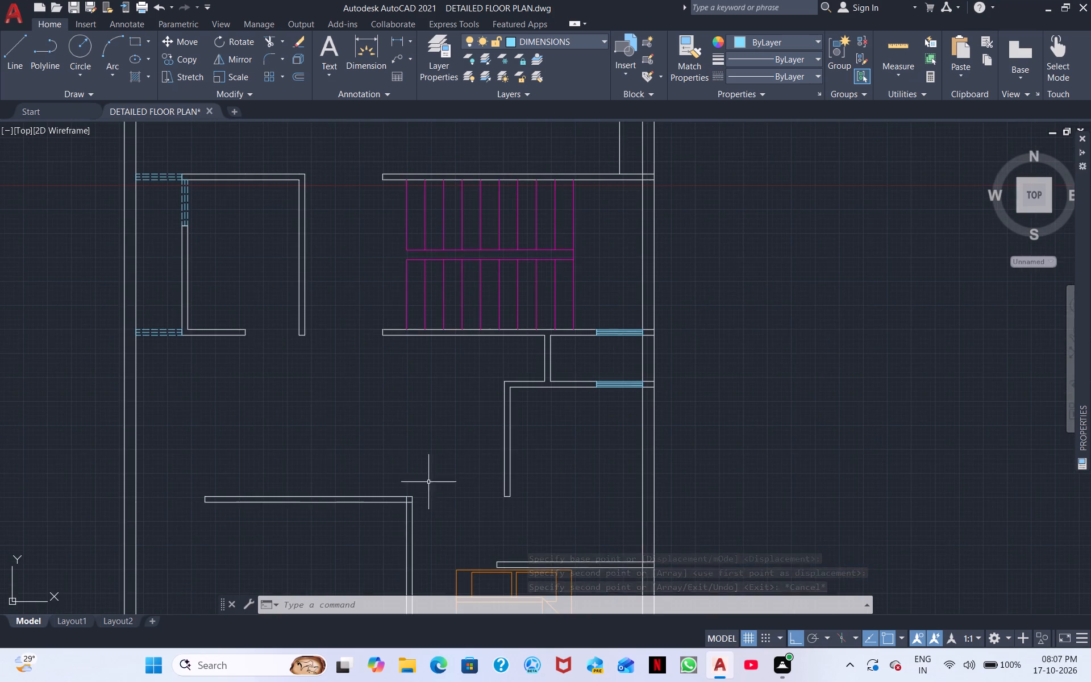
pyautogui.moveTo(435, 476); pyautogui.dragTo(465, 456, button='middle')
pyautogui.moveTo(432, 477); pyautogui.dragTo(484, 269, button='middle')
pyautogui.moveTo(460, 376); pyautogui.dragTo(466, 307, button='middle')
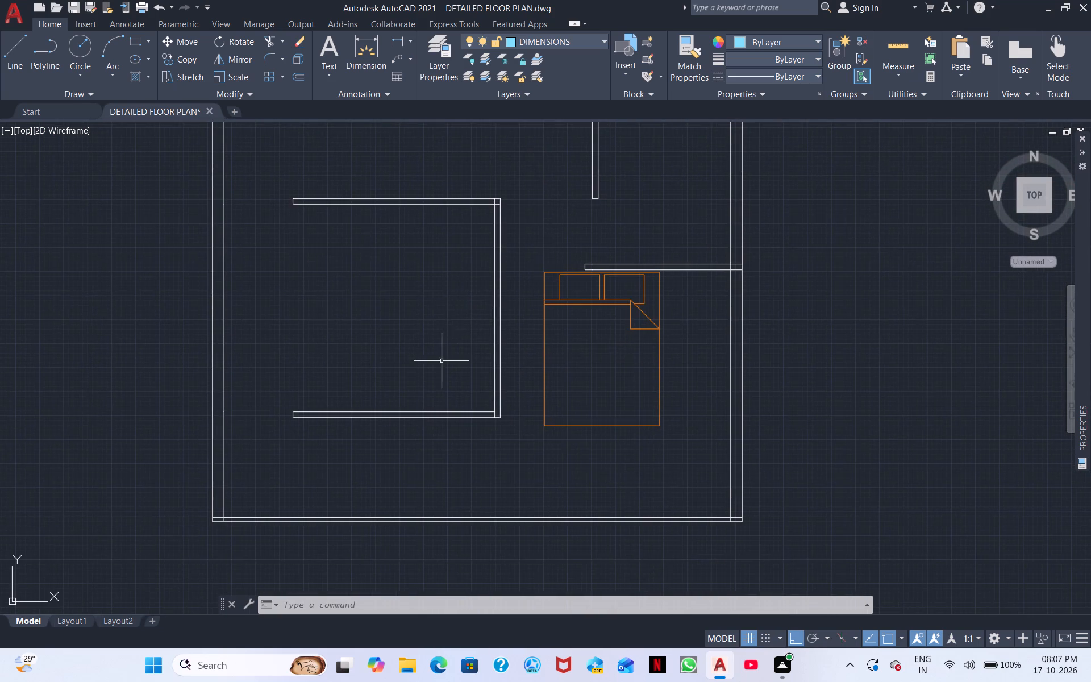
pyautogui.scroll(2, 442, 361)
pyautogui.scroll(1, 495, 419)
pyautogui.moveTo(495, 419); pyautogui.dragTo(299, 369, button='middle')
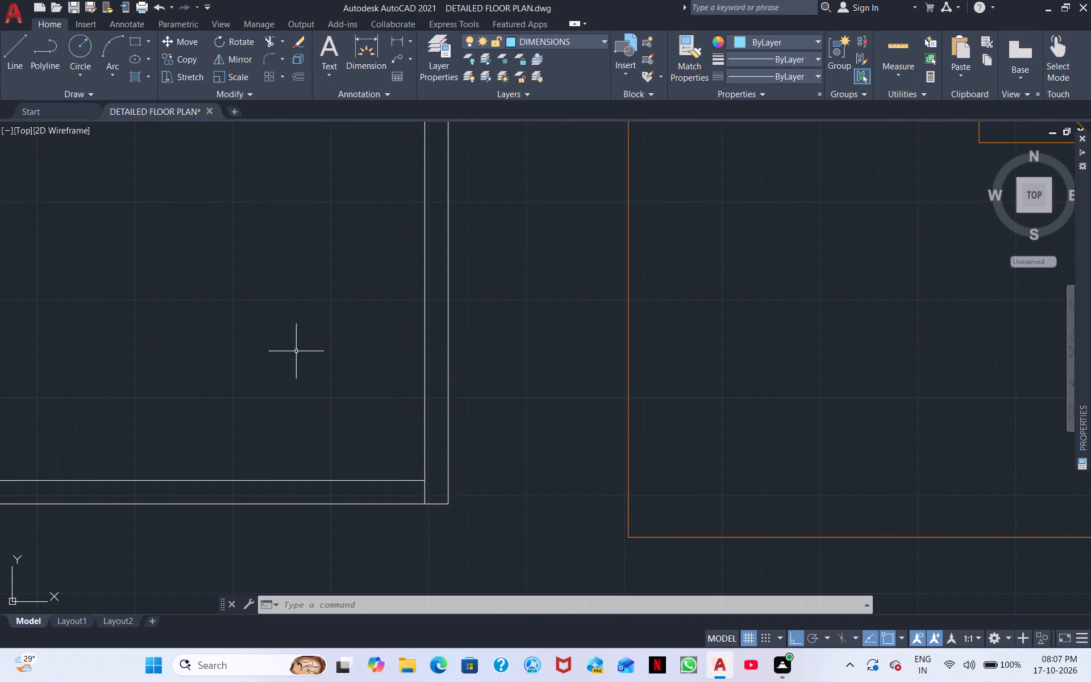
pyautogui.click(141, 44)
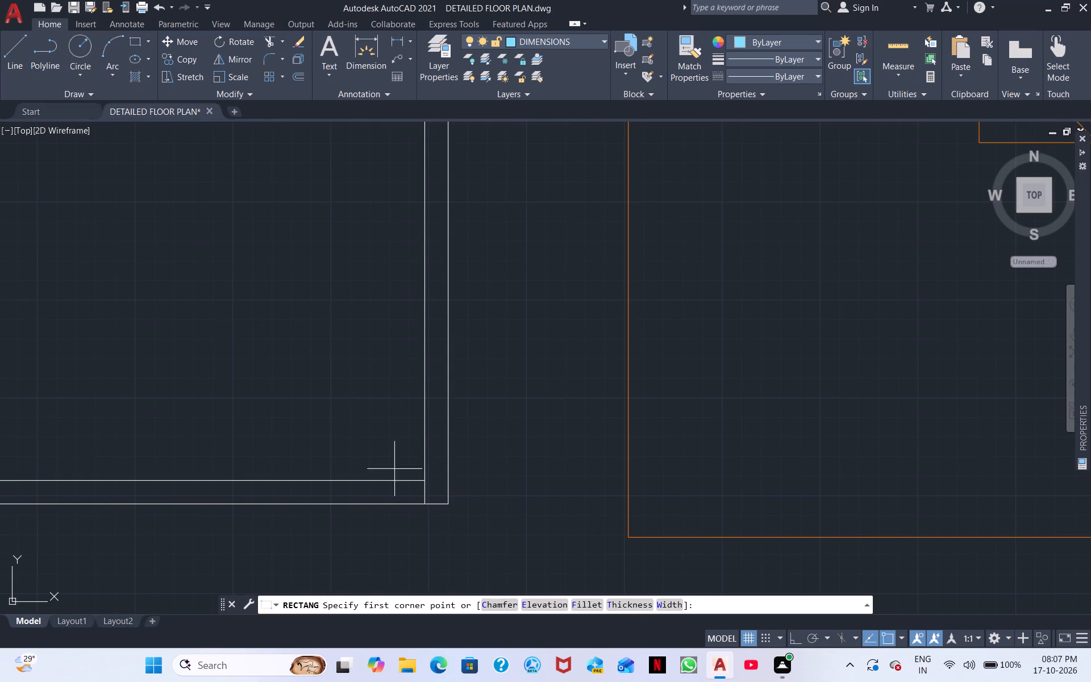
pyautogui.click(423, 505)
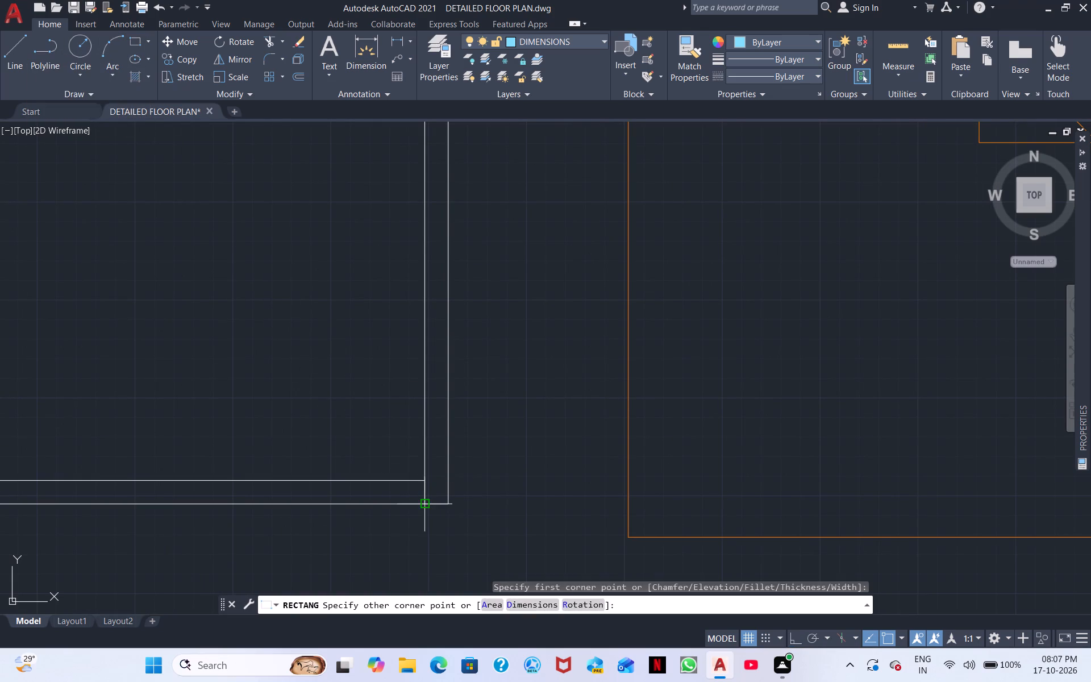
pyautogui.moveTo(190, 484); pyautogui.dragTo(576, 457, button='middle')
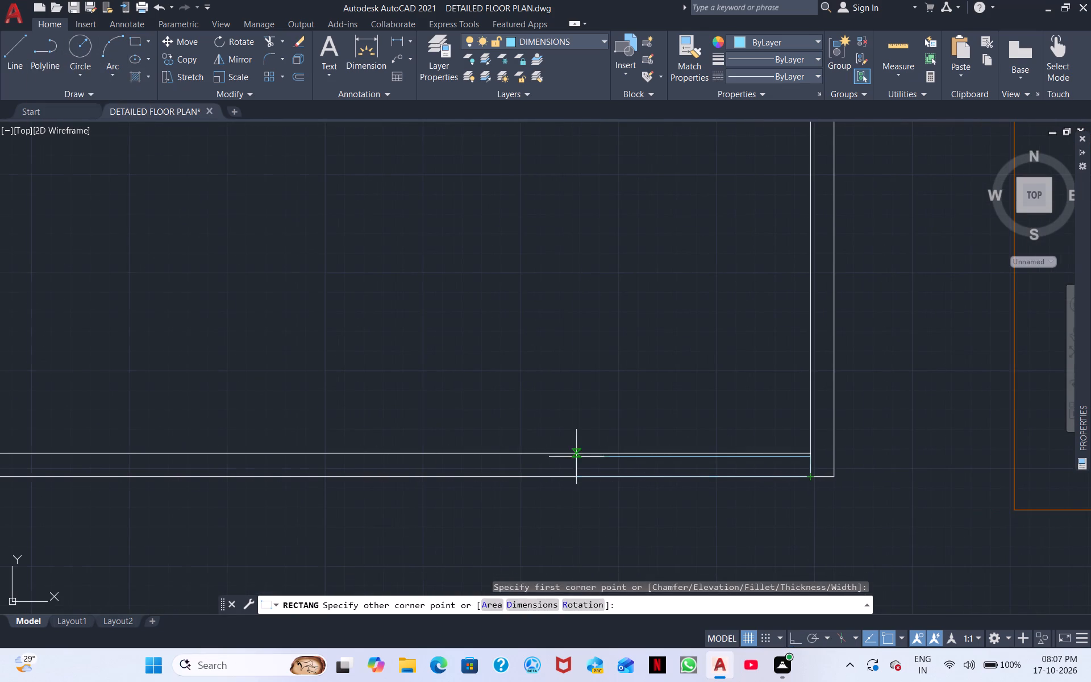
pyautogui.click(478, 453)
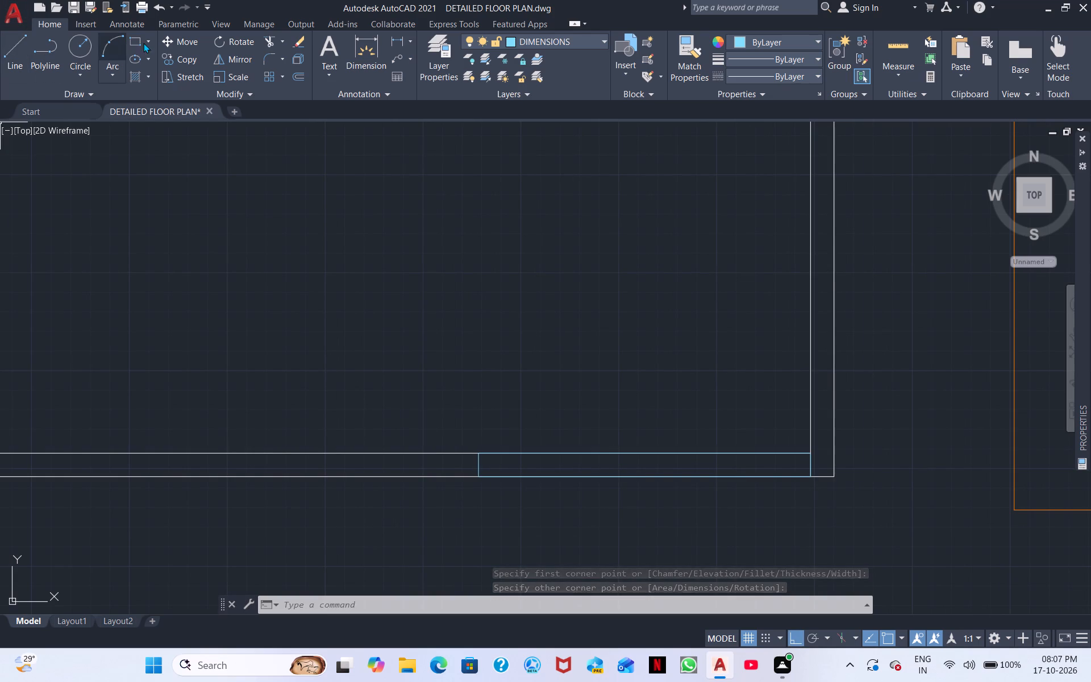
# Stretch the left end of the new rectangle in the lower horizontal wall outward by about 5 inches.
pyautogui.click(547, 39)
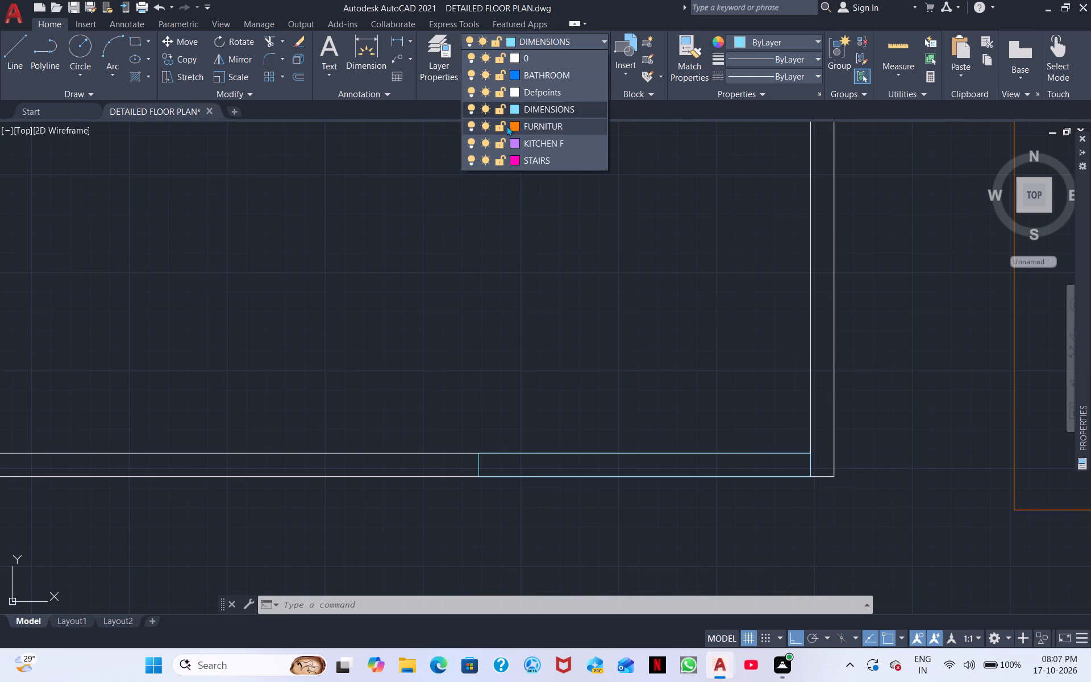
pyautogui.scroll(-2, 507, 152)
pyautogui.moveTo(505, 271); pyautogui.dragTo(734, 213, button='middle')
pyautogui.scroll(-2, 734, 213)
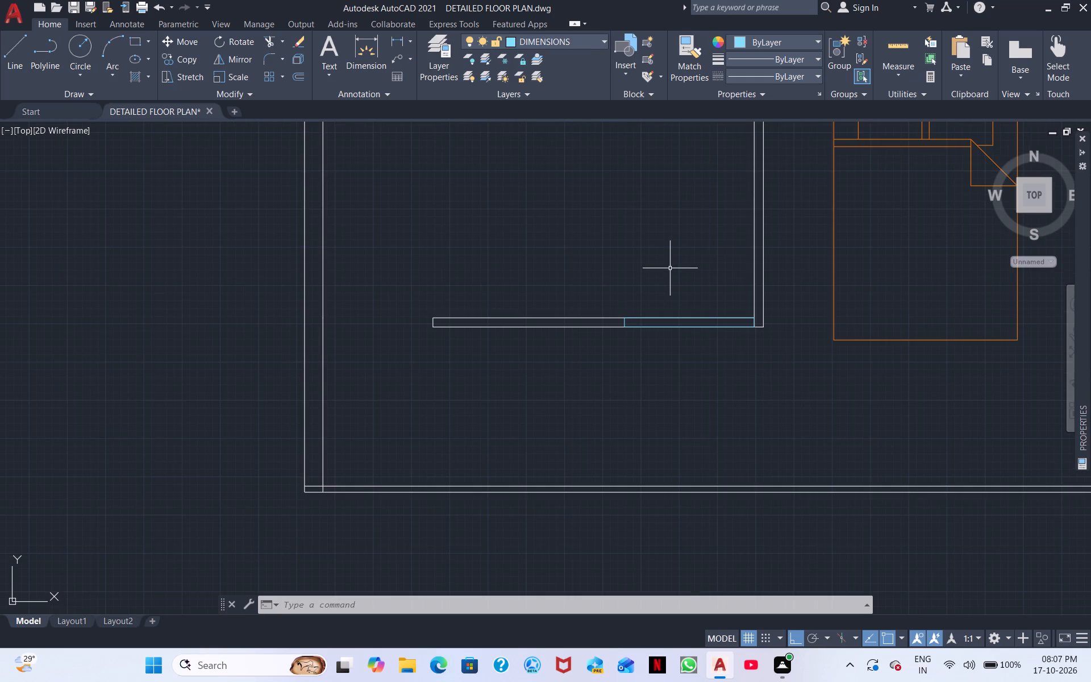
pyautogui.scroll(3, 670, 268)
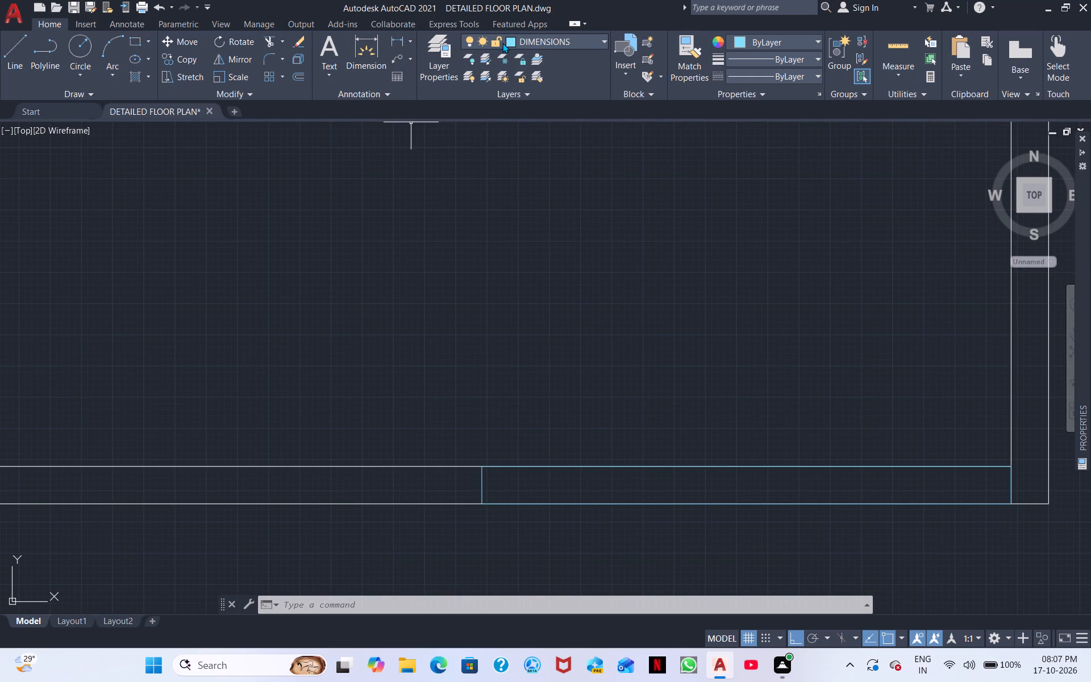
pyautogui.click(482, 476)
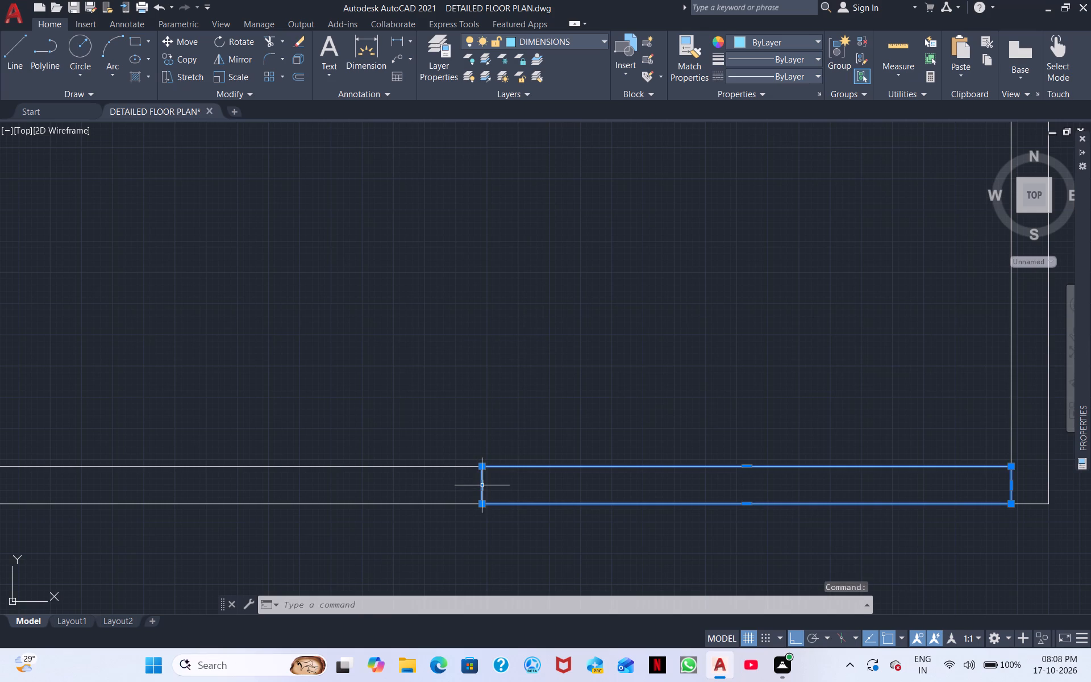
pyautogui.click(482, 487)
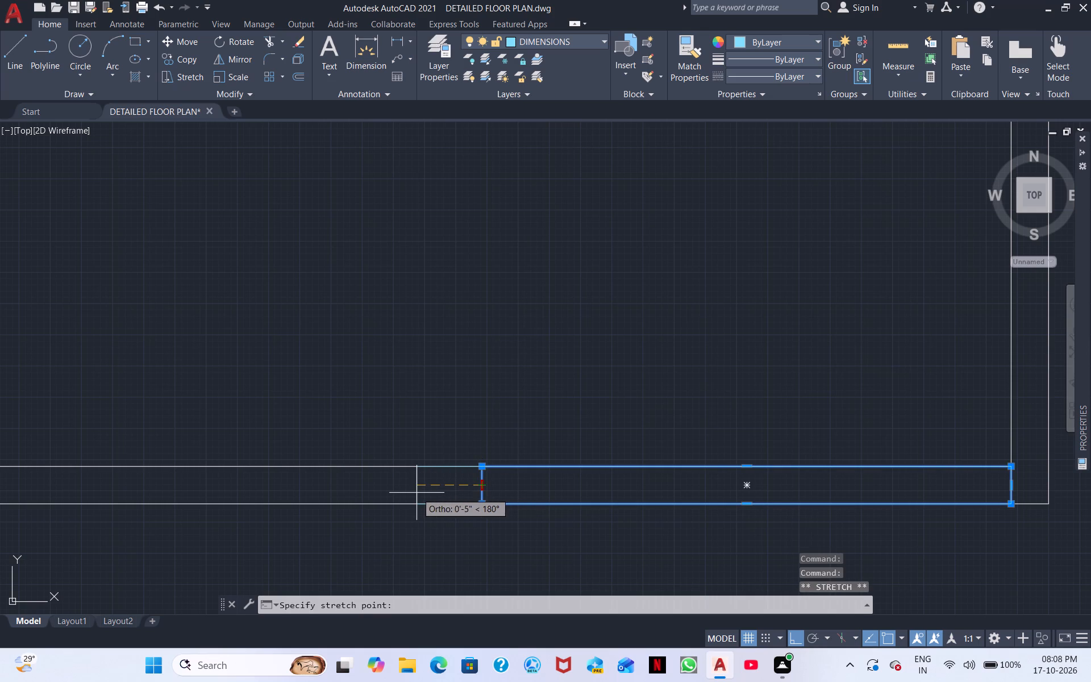
pyautogui.click(417, 493)
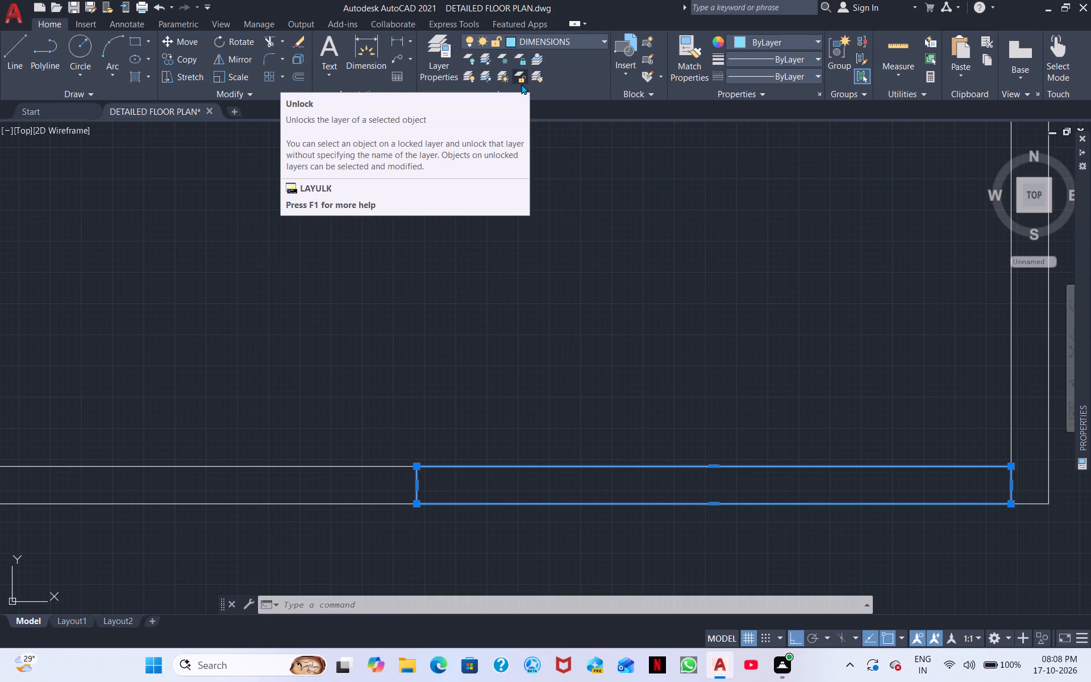
# Move the stretched rectangle in the lower horizontal wall to layer 0.
pyautogui.click(567, 34)
pyautogui.click(564, 63)
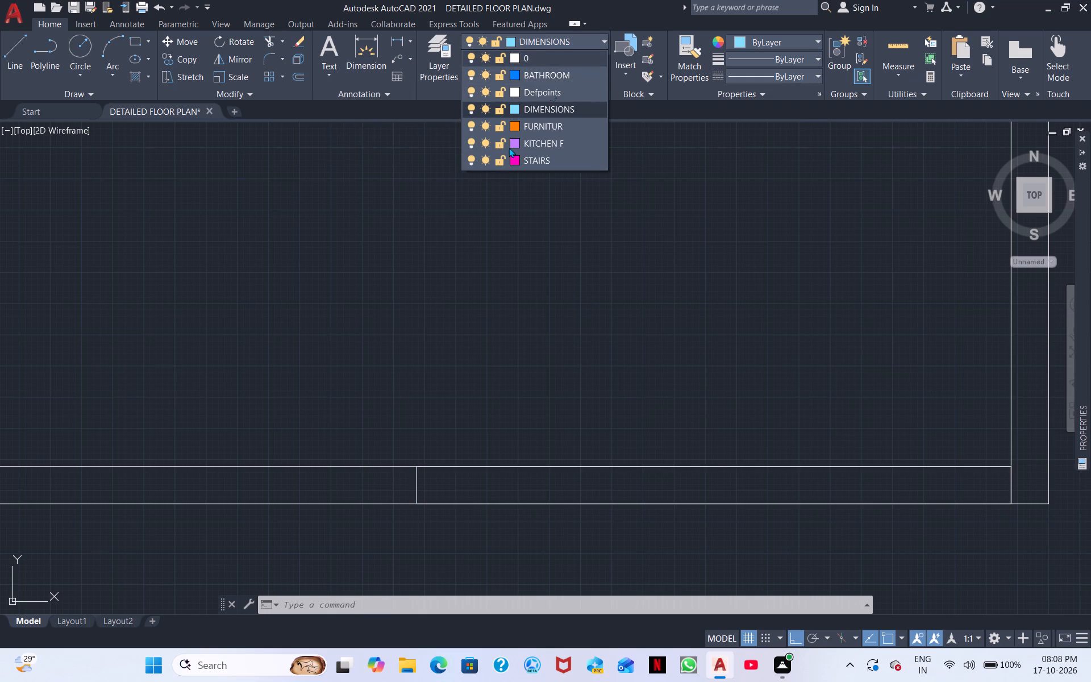
# Move the stretched rectangle in the lower horizontal wall back to the DIMENSIONS layer.
pyautogui.scroll(2, 387, 474)
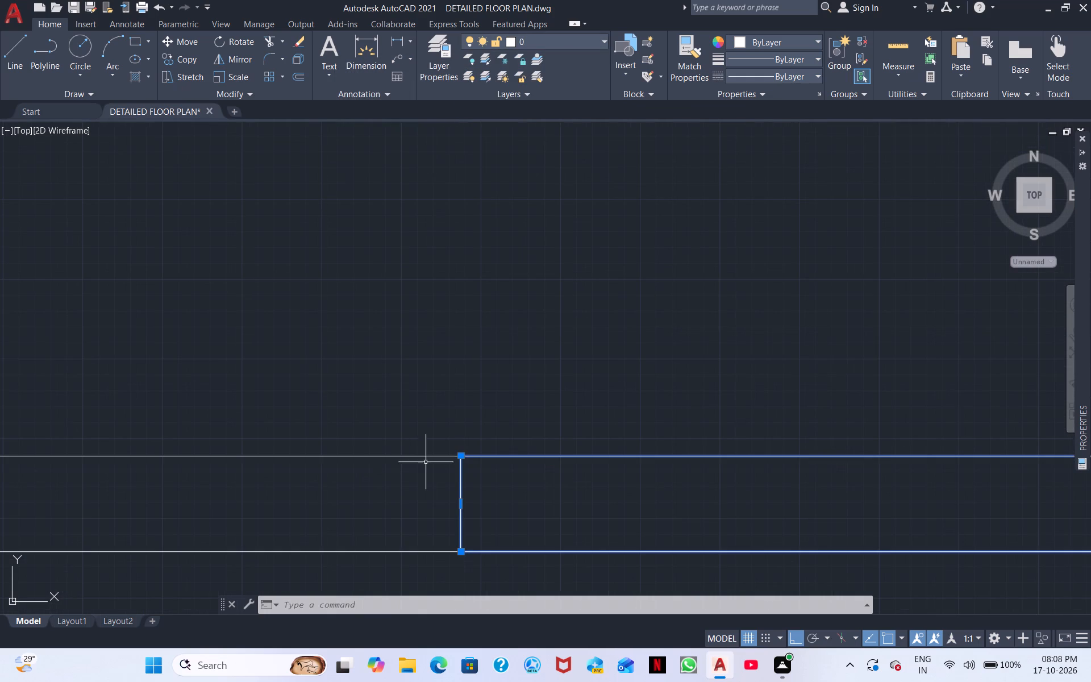
pyautogui.scroll(4, 457, 458)
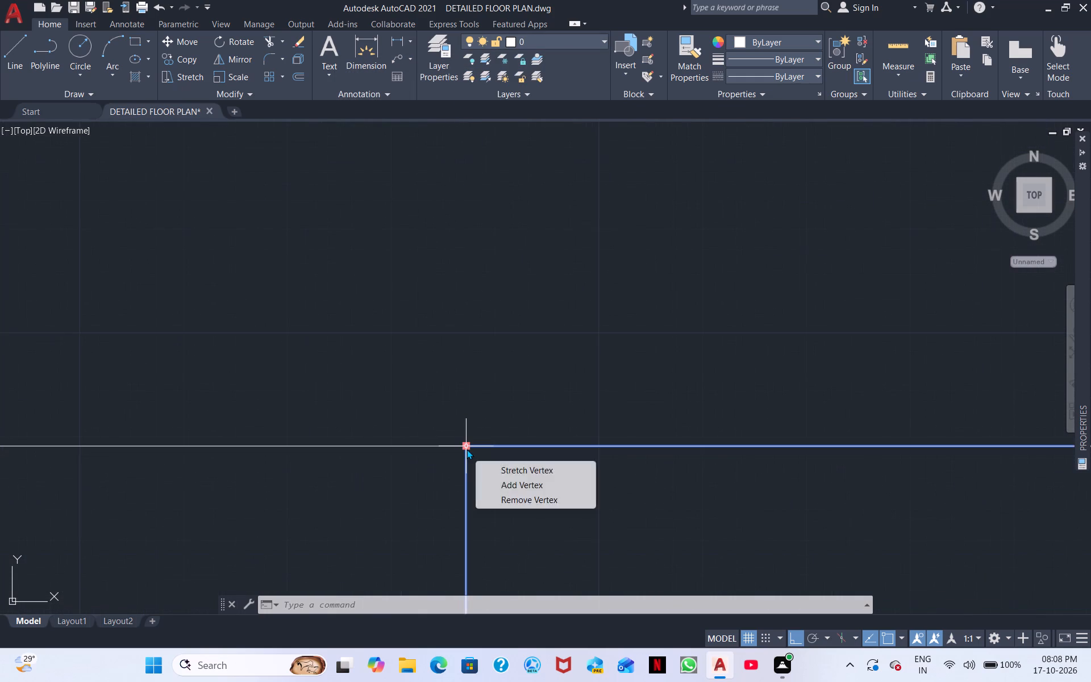
pyautogui.press('Escape')
pyautogui.press('Escape')
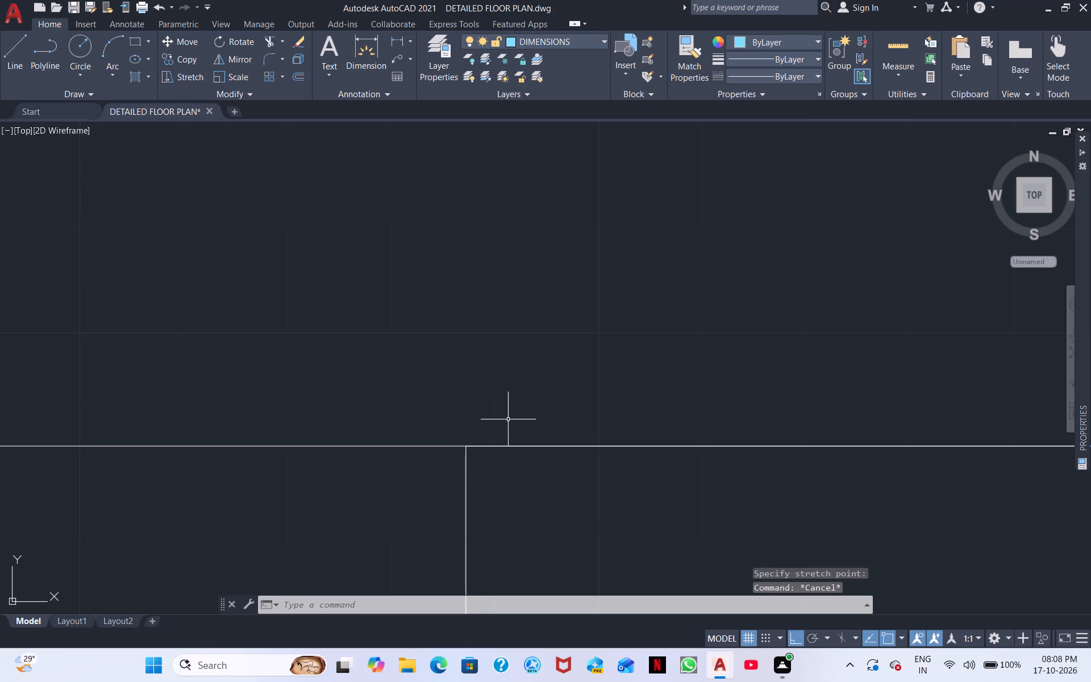
pyautogui.scroll(-3, 508, 432)
pyautogui.scroll(-3, 573, 488)
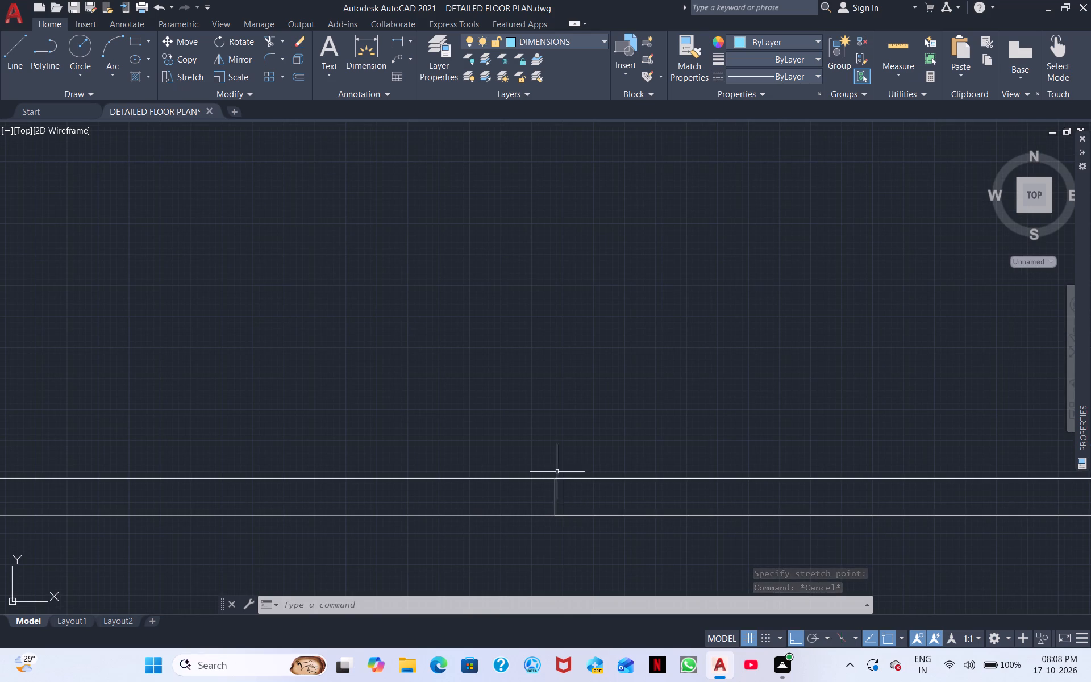
pyautogui.click(553, 500)
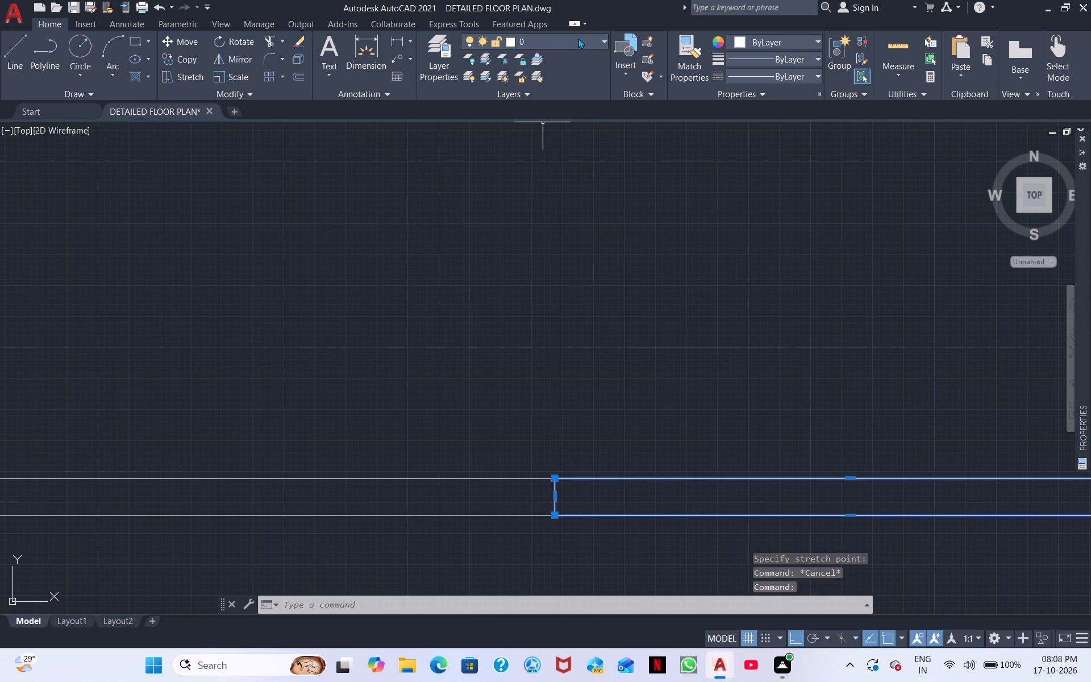
pyautogui.click(578, 38)
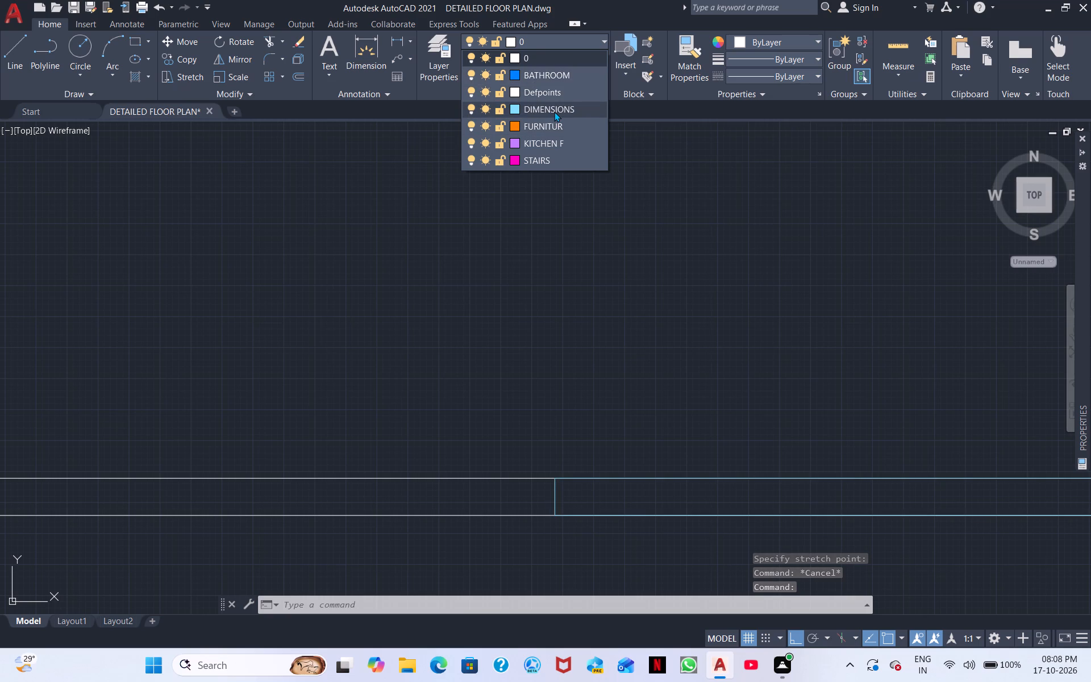
pyautogui.click(554, 111)
pyautogui.press('Escape')
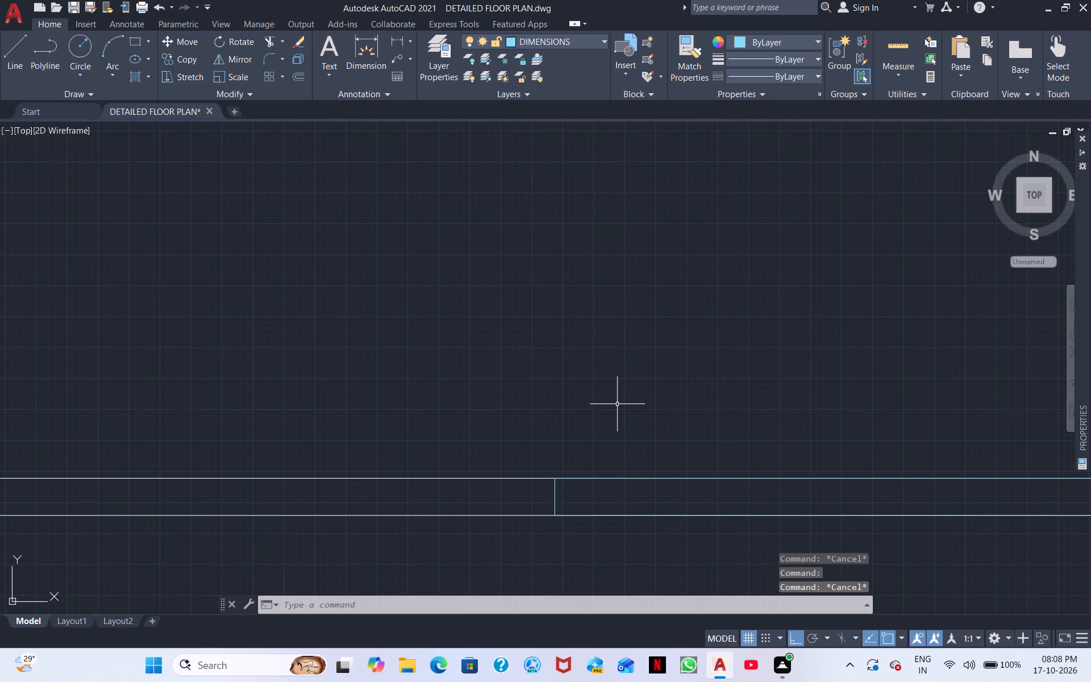
# Draw a vertical line on layer 0 across the lower horizontal wall along the rectangle's left end.
pyautogui.scroll(2, 617, 404)
pyautogui.scroll(-2, 614, 403)
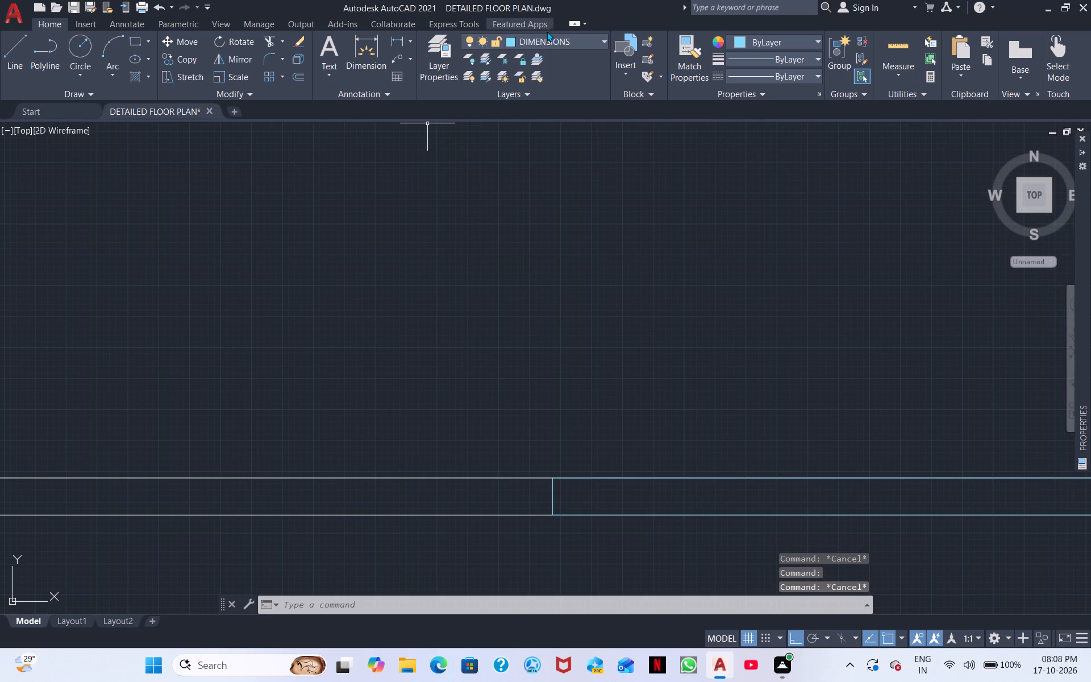
pyautogui.click(544, 41)
pyautogui.click(530, 63)
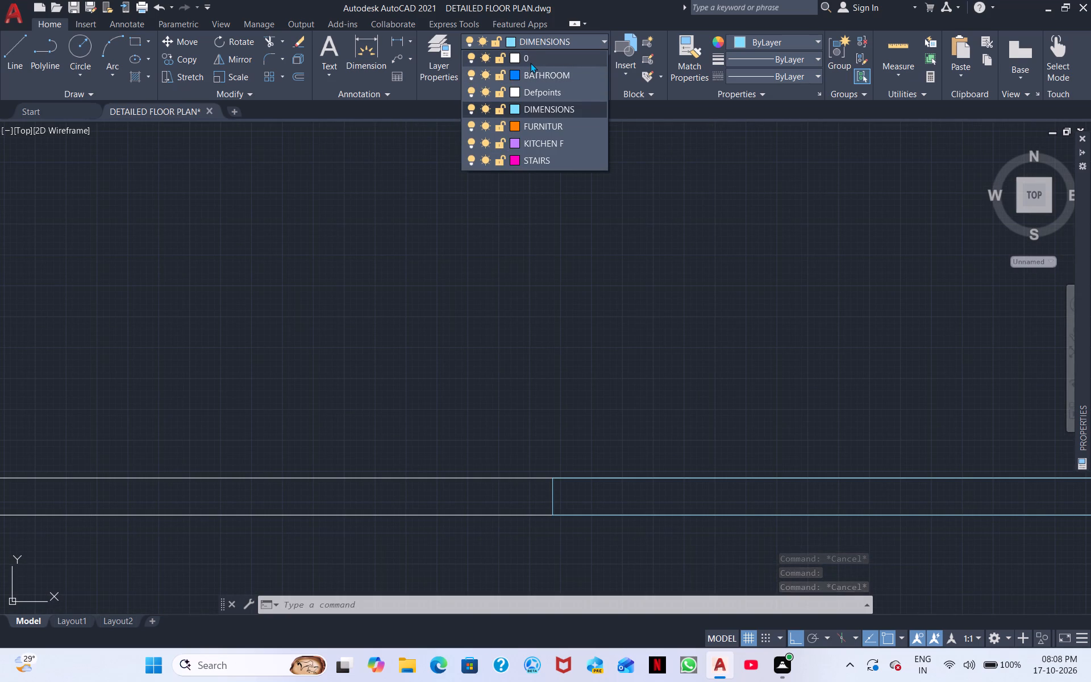
pyautogui.click(9, 66)
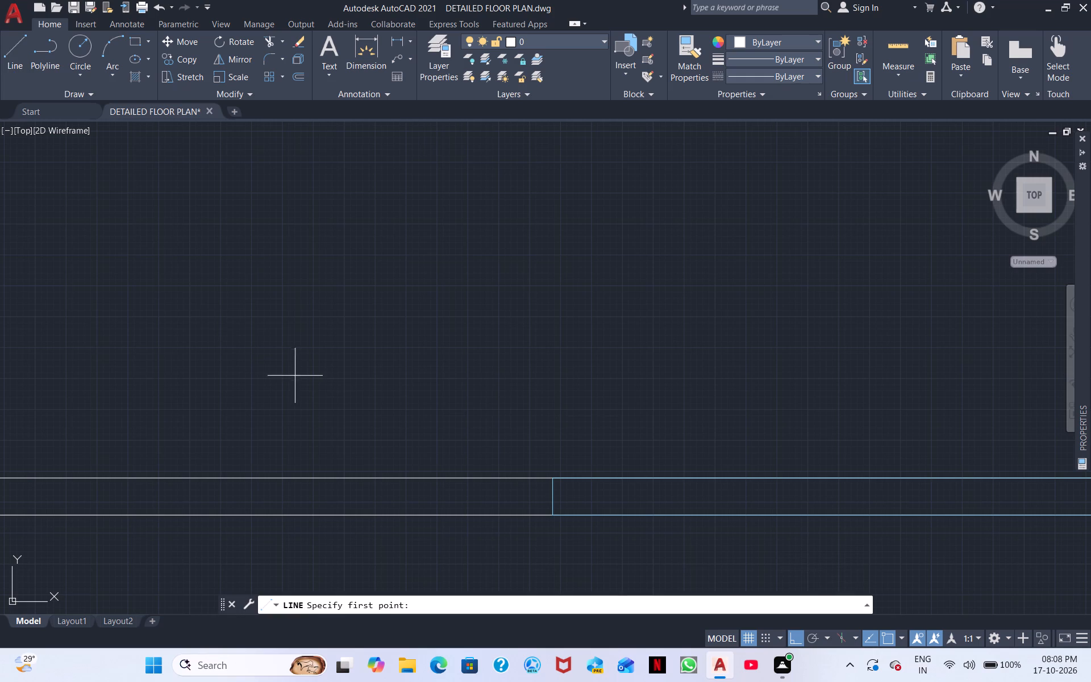
pyautogui.scroll(2, 525, 488)
pyautogui.moveTo(526, 488); pyautogui.dragTo(298, 469, button='middle')
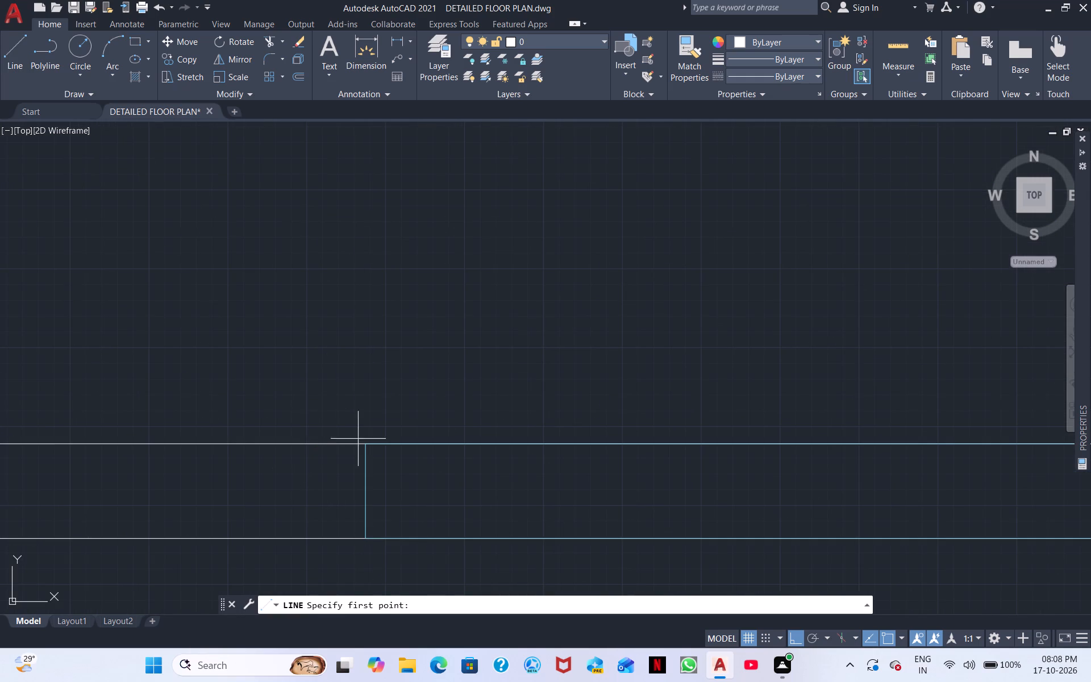
pyautogui.click(365, 445)
pyautogui.click(370, 540)
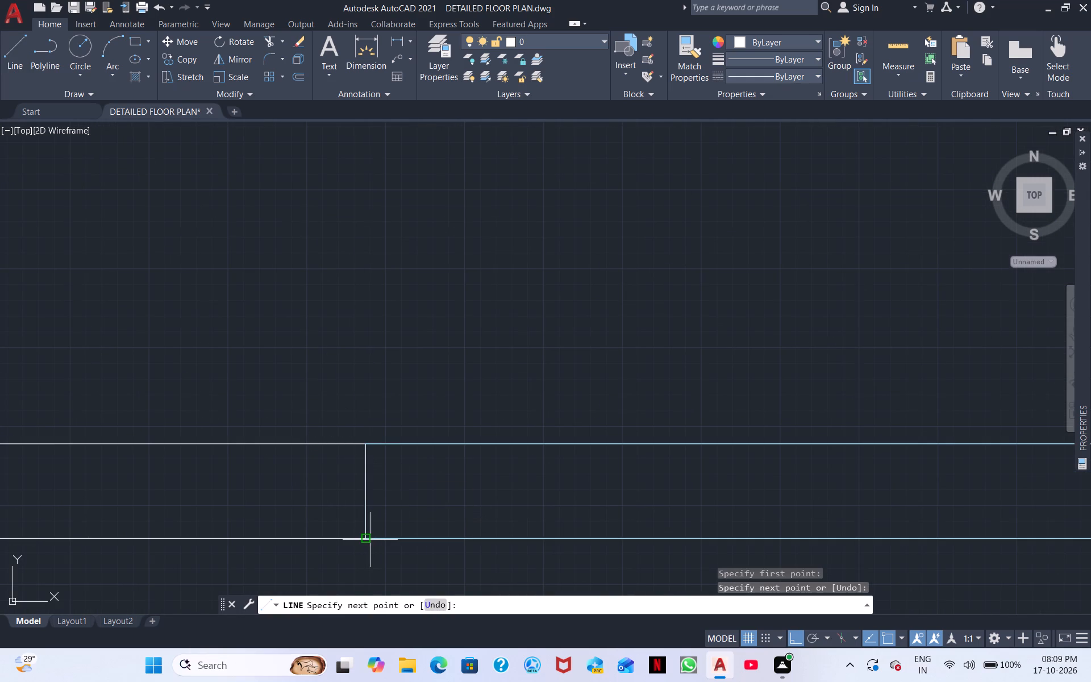
pyautogui.press('Escape')
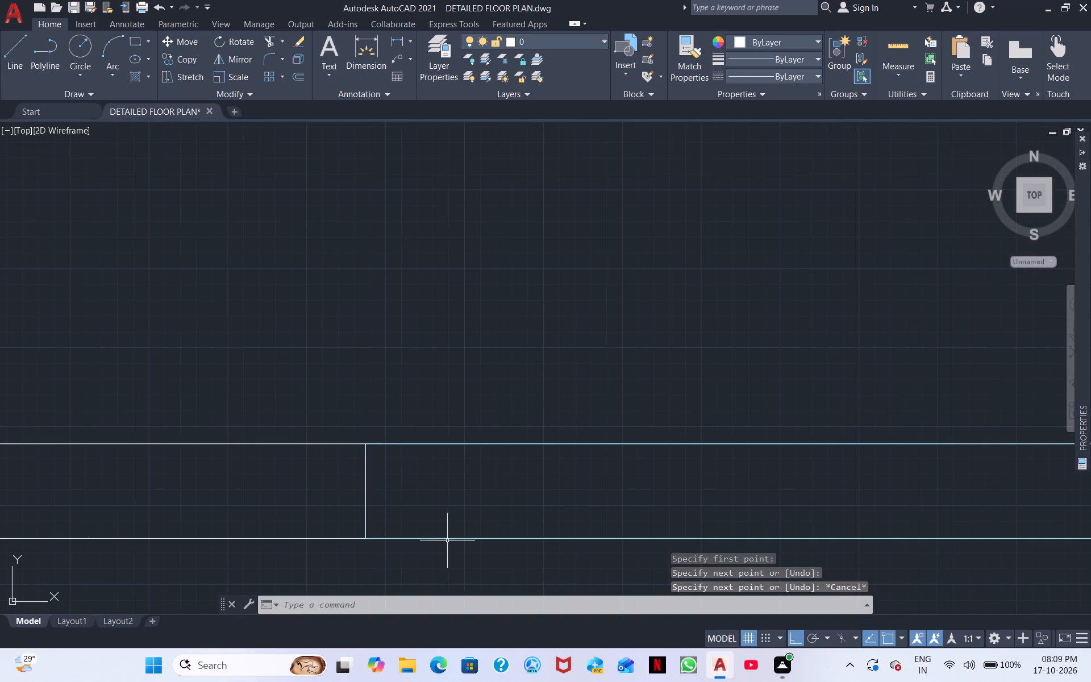
# Move the DIMENSIONS rectangle out of the lower horizontal wall to just below it.
pyautogui.click(452, 538)
pyautogui.moveTo(532, 508); pyautogui.dragTo(449, 443, button='middle')
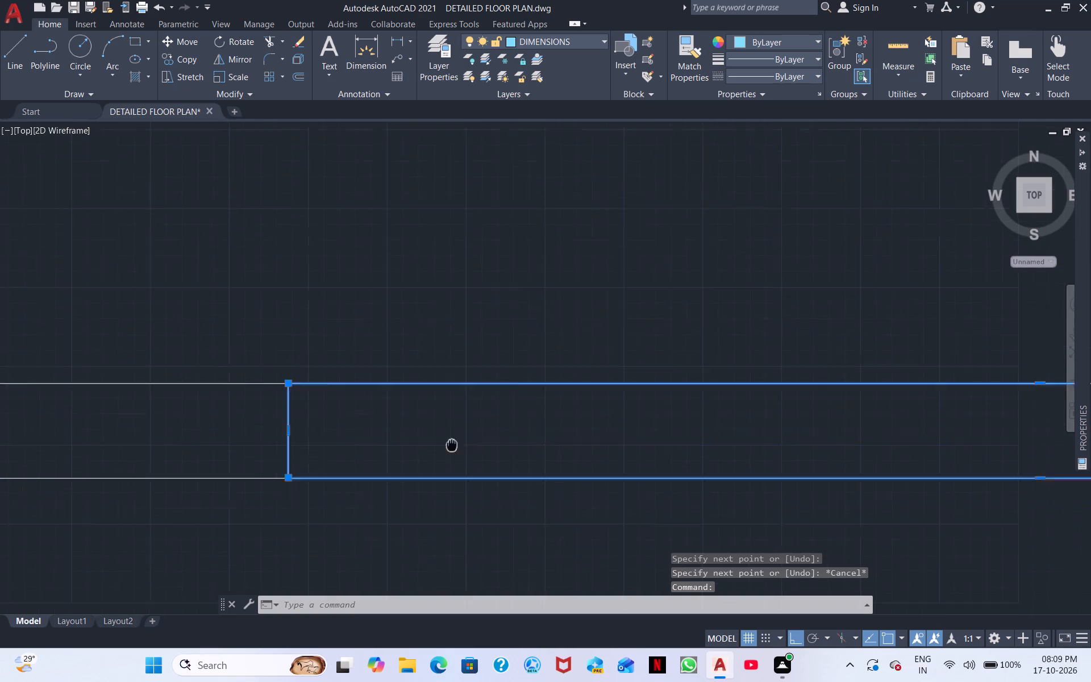
pyautogui.moveTo(449, 443); pyautogui.dragTo(395, 397, button='middle')
pyautogui.scroll(-1, 445, 414)
pyautogui.scroll(-1, 577, 461)
pyautogui.moveTo(577, 461); pyautogui.dragTo(284, 433, button='middle')
pyautogui.scroll(-1, 290, 433)
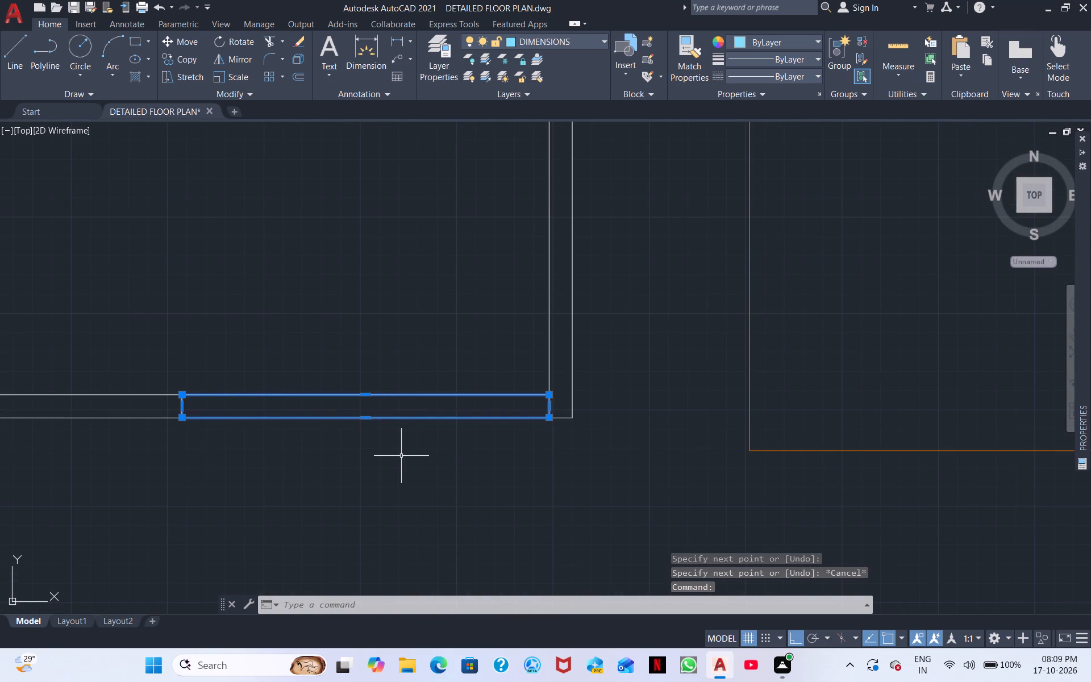
pyautogui.rightClick(393, 460)
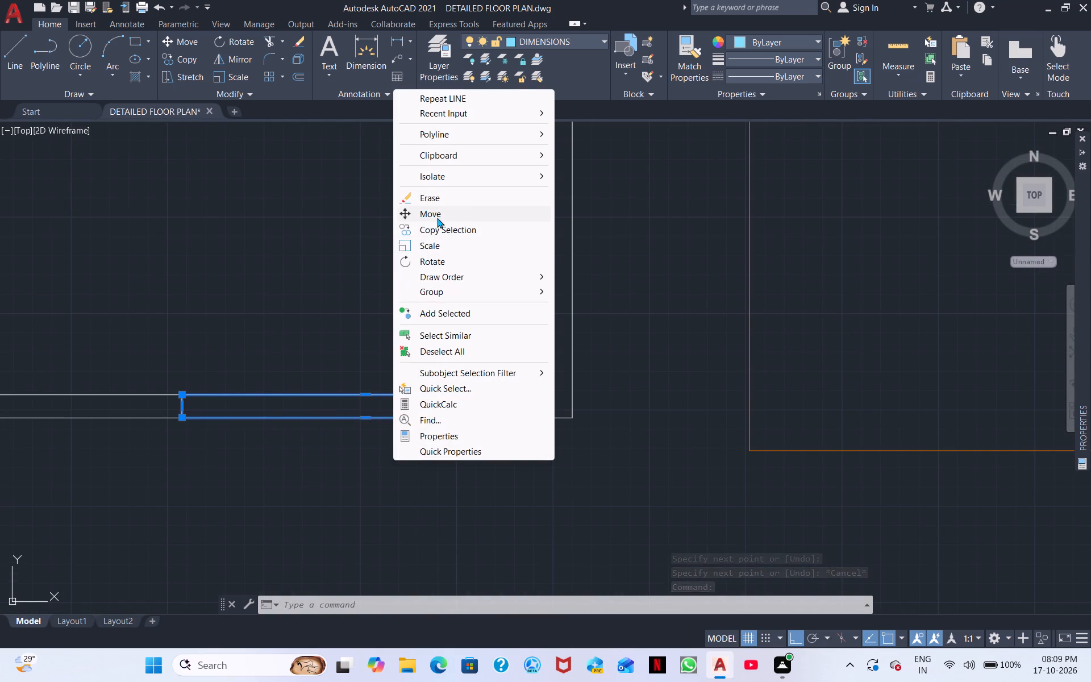
pyautogui.click(437, 218)
pyautogui.click(364, 409)
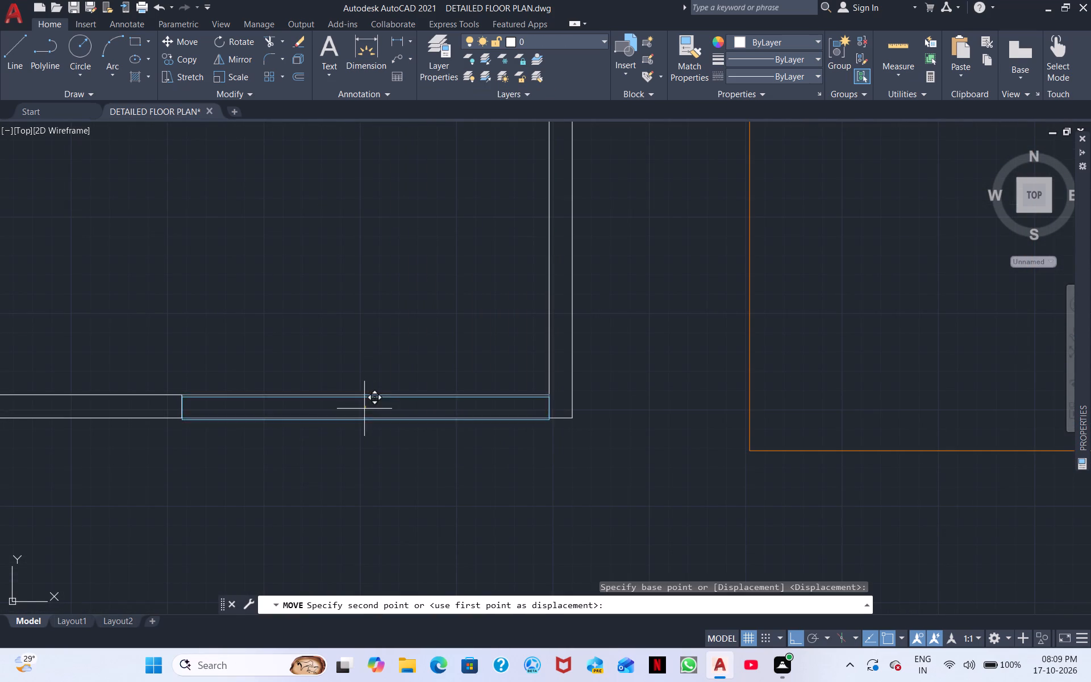
pyautogui.click(369, 479)
# Trim both lower horizontal wall lines between the new vertical line and the vertical wall's inner face to open a gap.
pyautogui.moveTo(377, 439); pyautogui.dragTo(565, 443, button='middle')
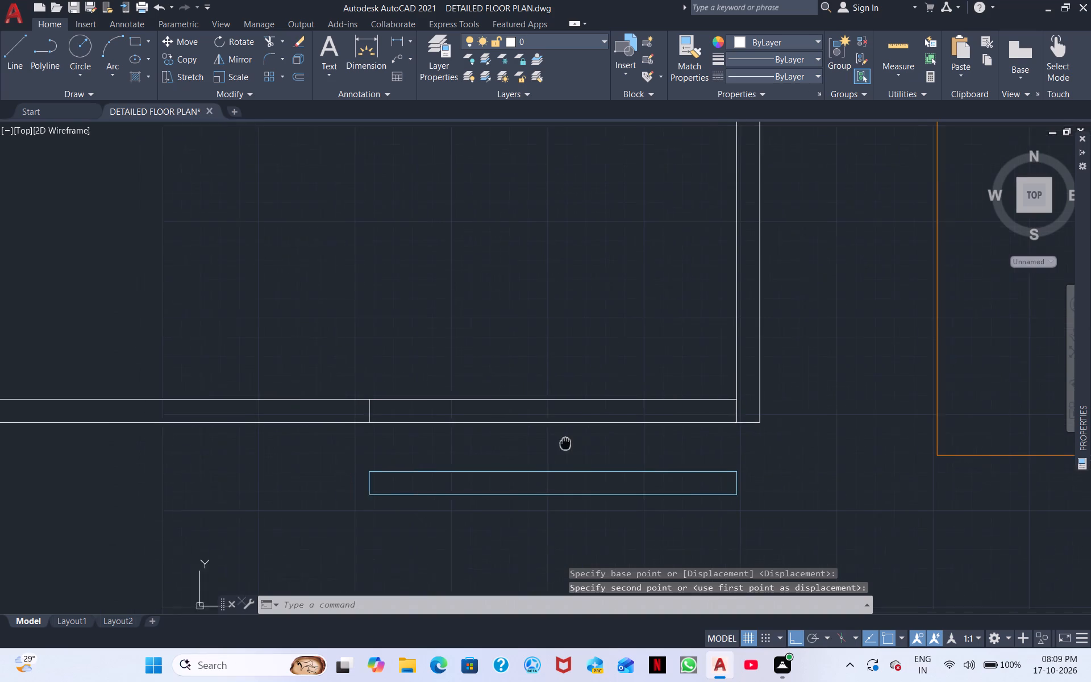
pyautogui.moveTo(565, 443); pyautogui.dragTo(569, 442, button='middle')
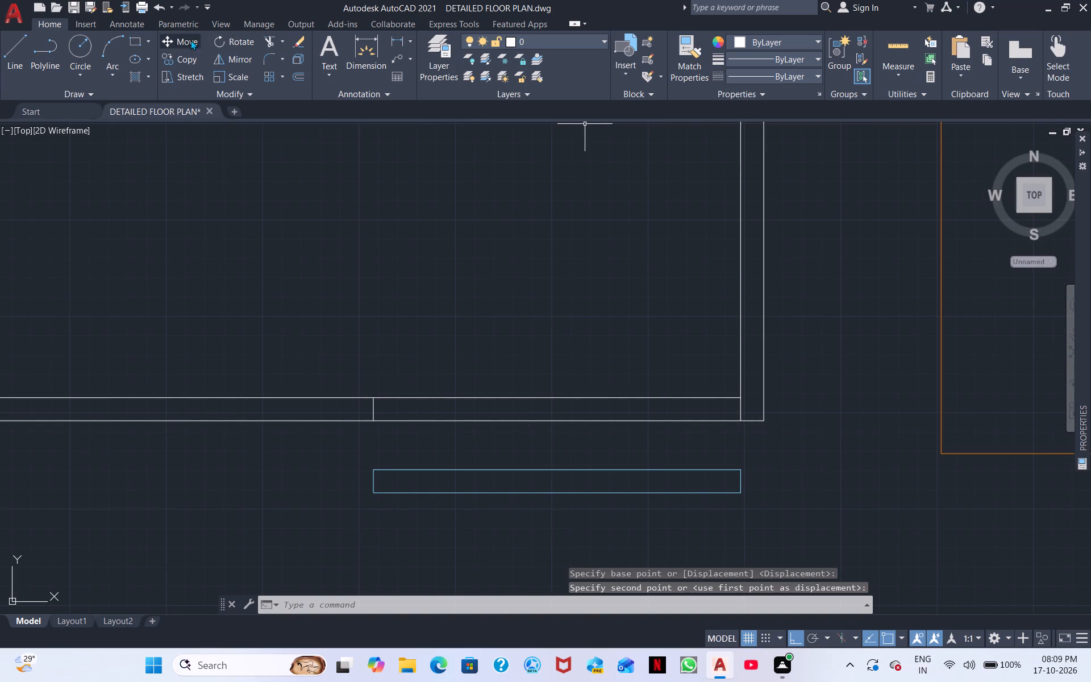
pyautogui.click(265, 36)
pyautogui.moveTo(451, 381); pyautogui.dragTo(468, 428)
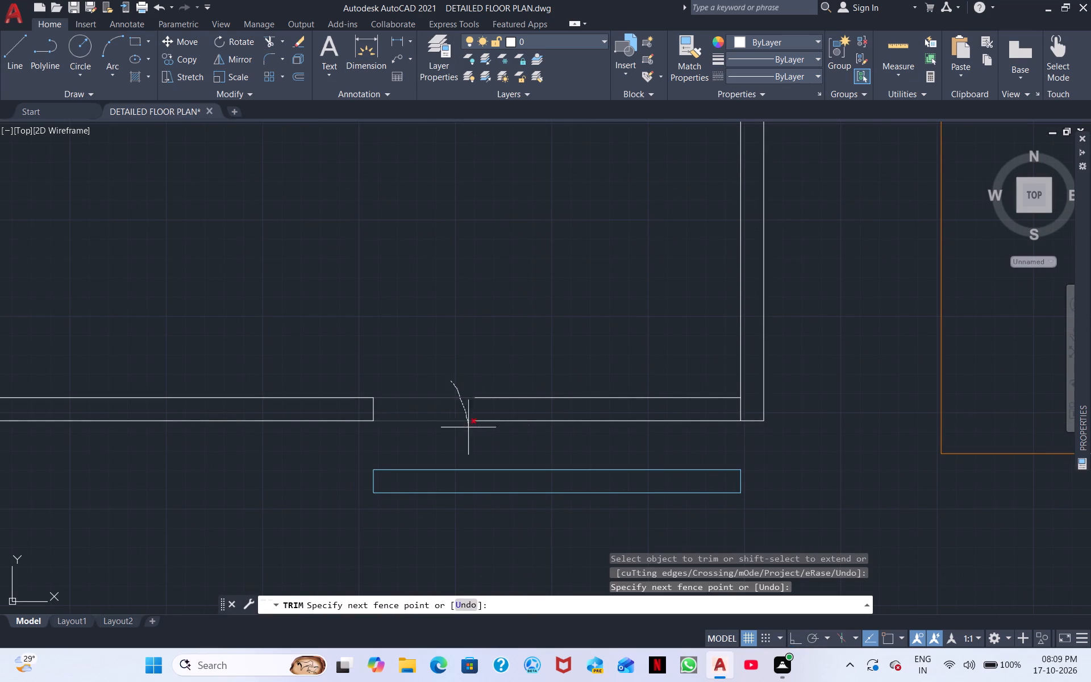
pyautogui.moveTo(468, 428); pyautogui.dragTo(468, 434)
pyautogui.moveTo(520, 381); pyautogui.dragTo(528, 423)
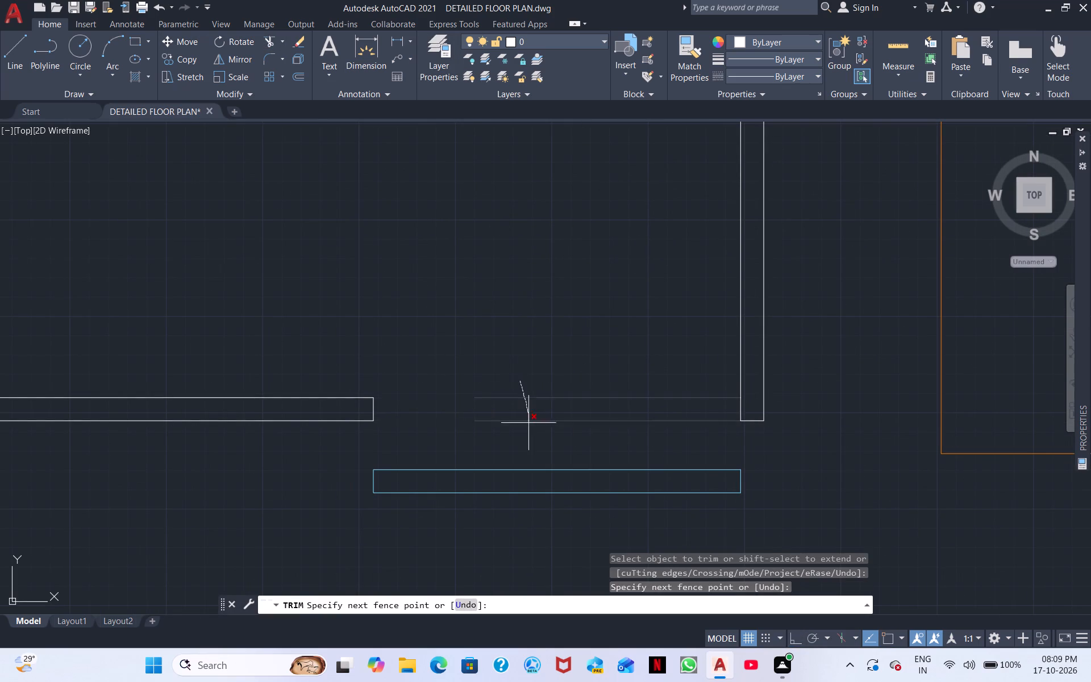
pyautogui.moveTo(528, 423); pyautogui.dragTo(527, 435)
pyautogui.rightClick(564, 409)
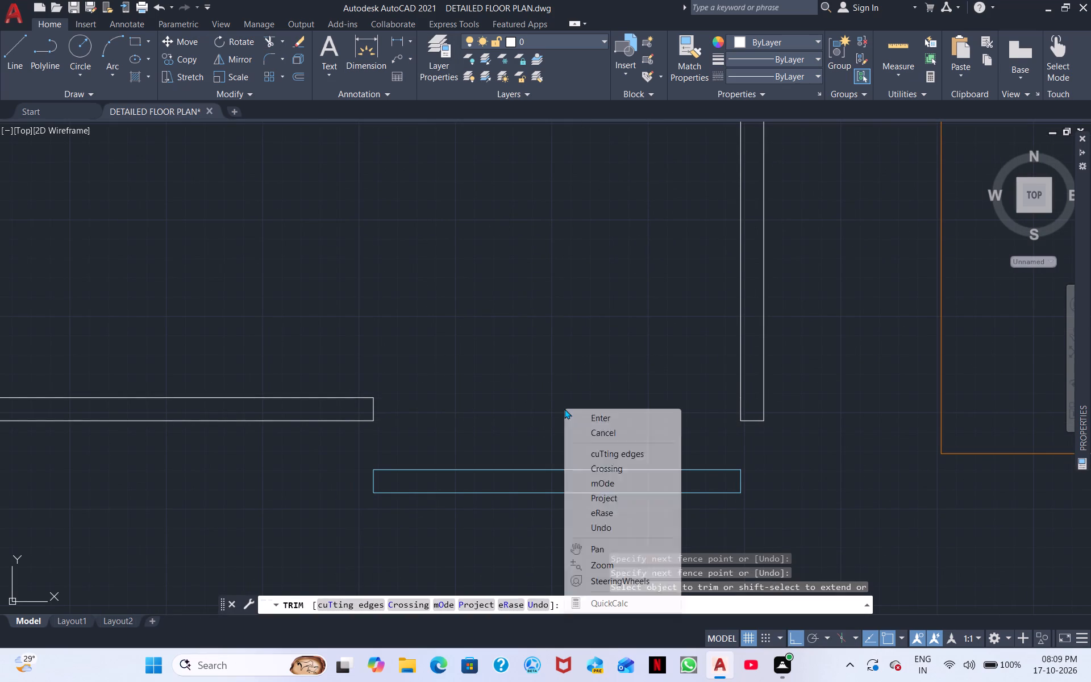
pyautogui.click(591, 419)
# Move the rectangle by its upper-left corner back up to the wall end's upper corner, filling the trimmed gap.
pyautogui.click(556, 504)
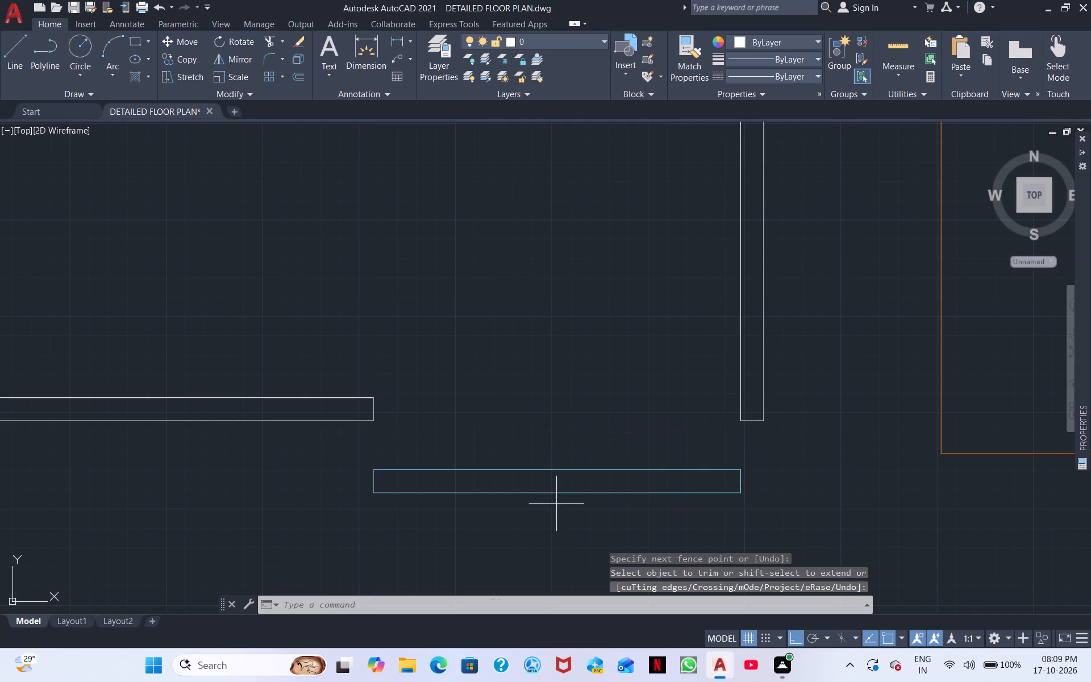
pyautogui.click(502, 452)
pyautogui.rightClick(502, 452)
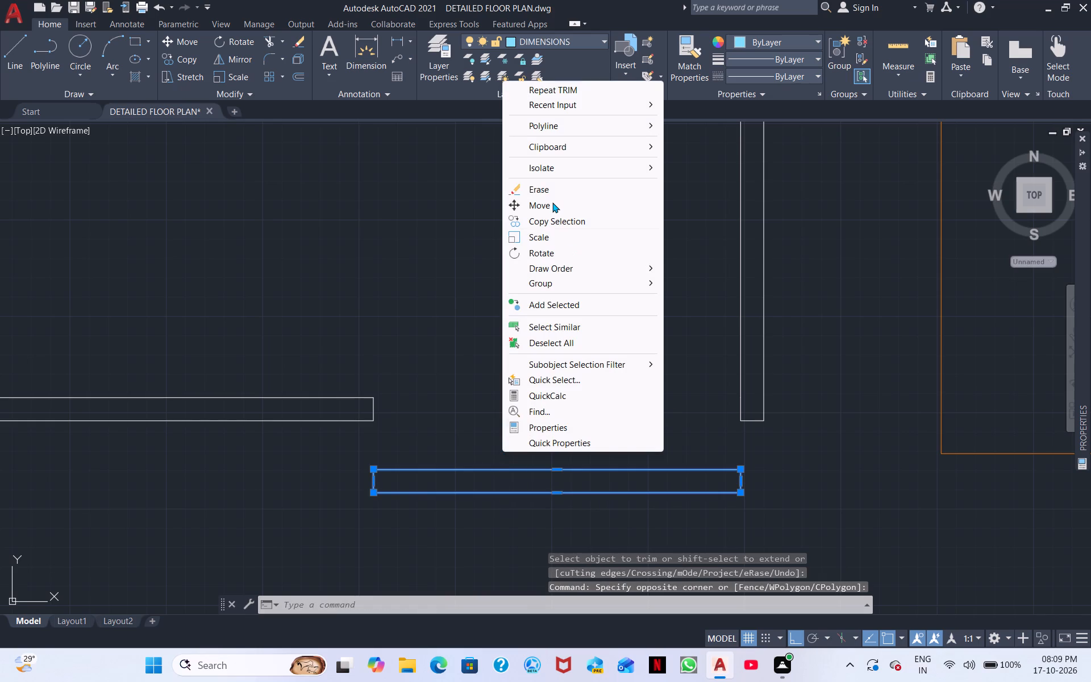
pyautogui.click(552, 204)
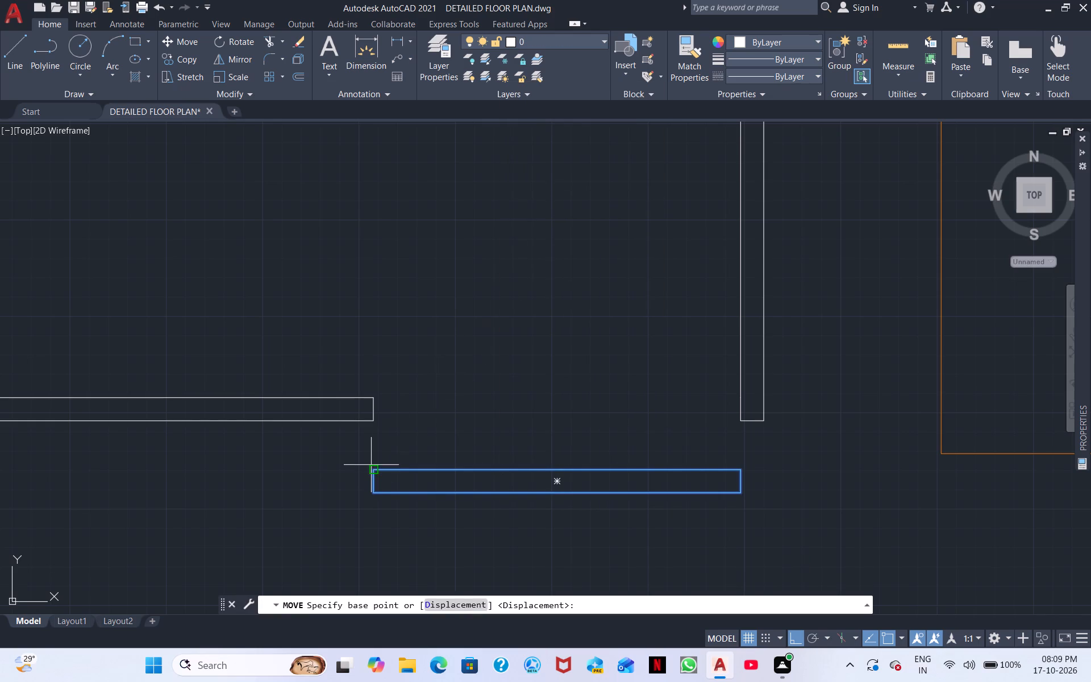
pyautogui.click(371, 468)
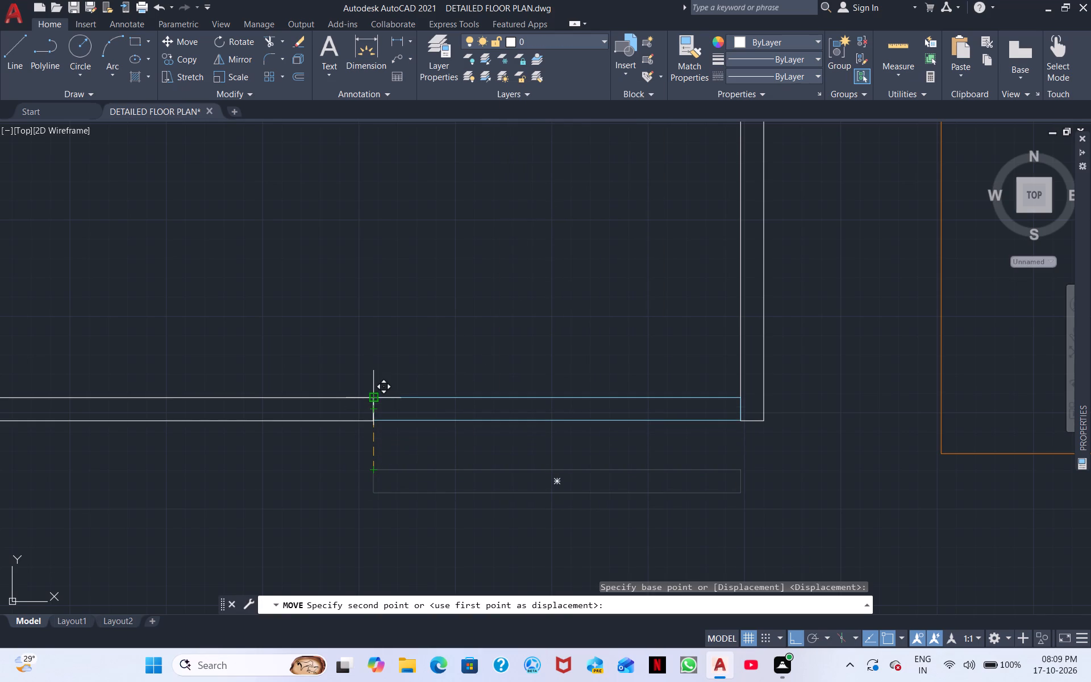
pyautogui.click(377, 401)
# Draw a narrower rectangle on the DIMENSIONS layer inside the gap-filling rectangle, spanning from the wall end to the vertical wall's inner face.
pyautogui.scroll(-1, 408, 380)
pyautogui.scroll(2, 408, 380)
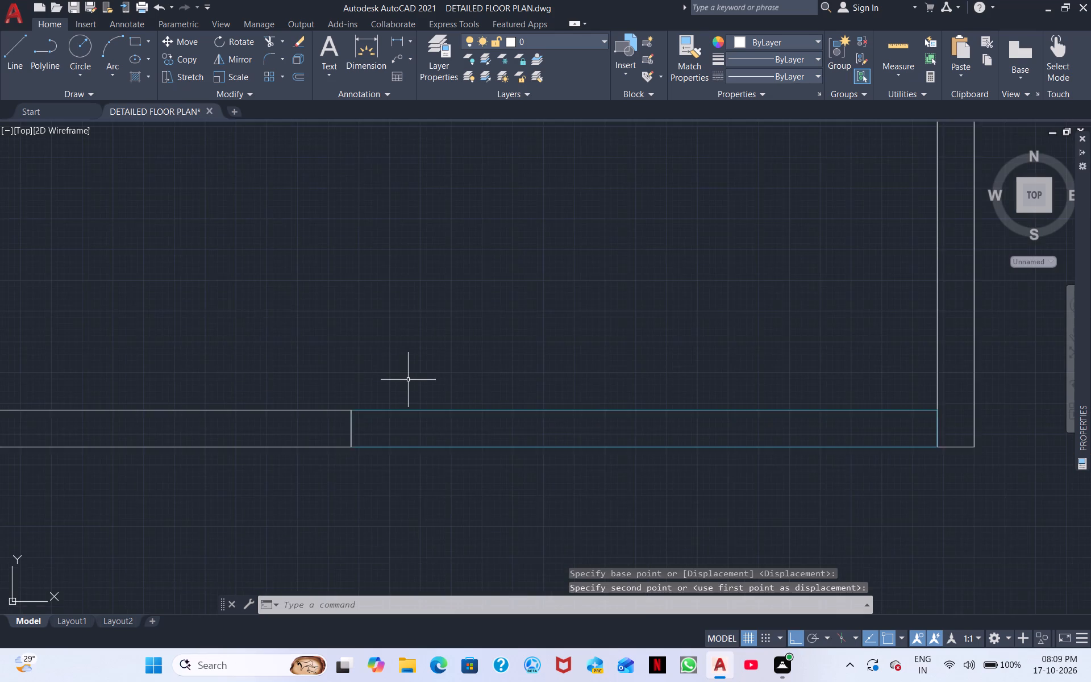
pyautogui.scroll(-2, 408, 380)
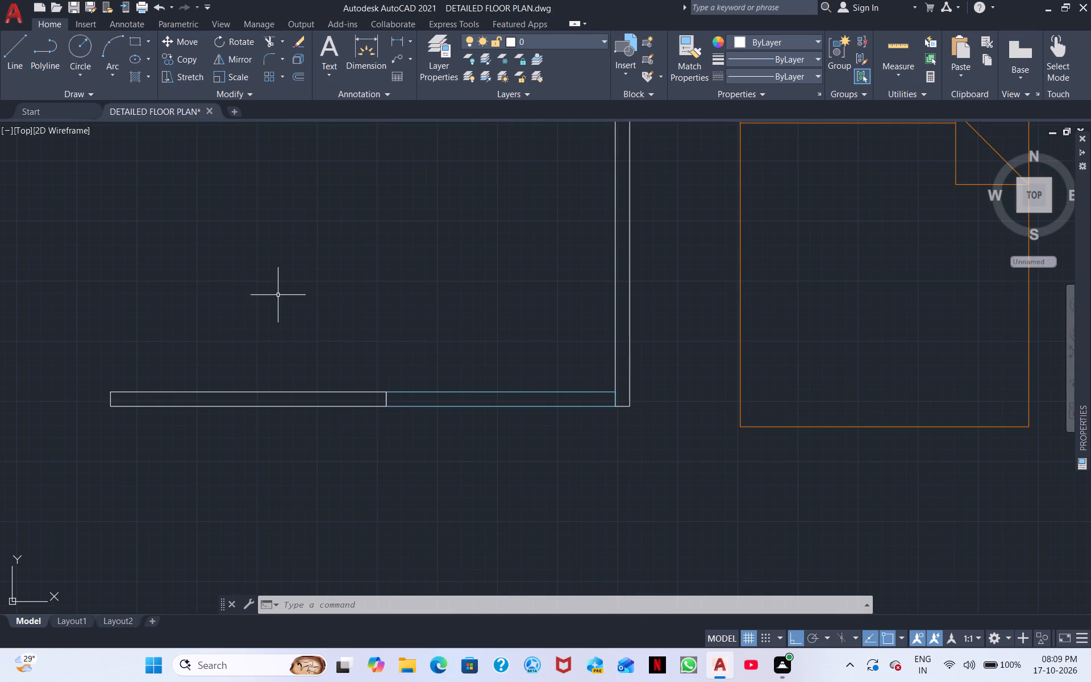
pyautogui.click(135, 45)
pyautogui.scroll(2, 479, 443)
pyautogui.moveTo(393, 444); pyautogui.dragTo(421, 522, button='middle')
pyautogui.click(561, 38)
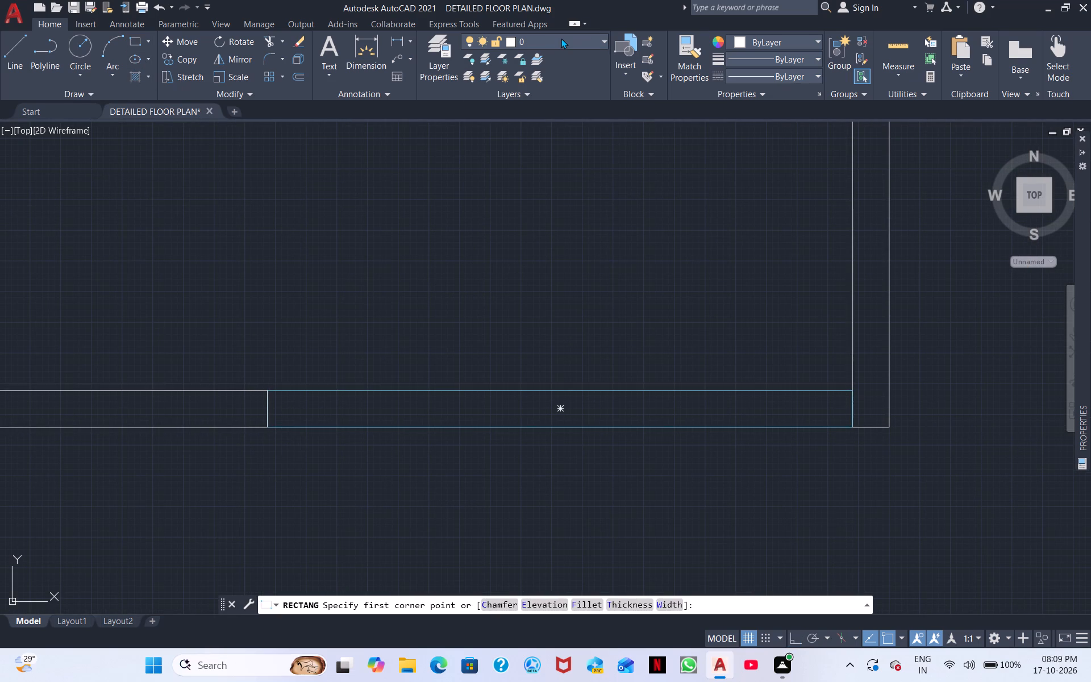
pyautogui.click(531, 108)
pyautogui.click(132, 41)
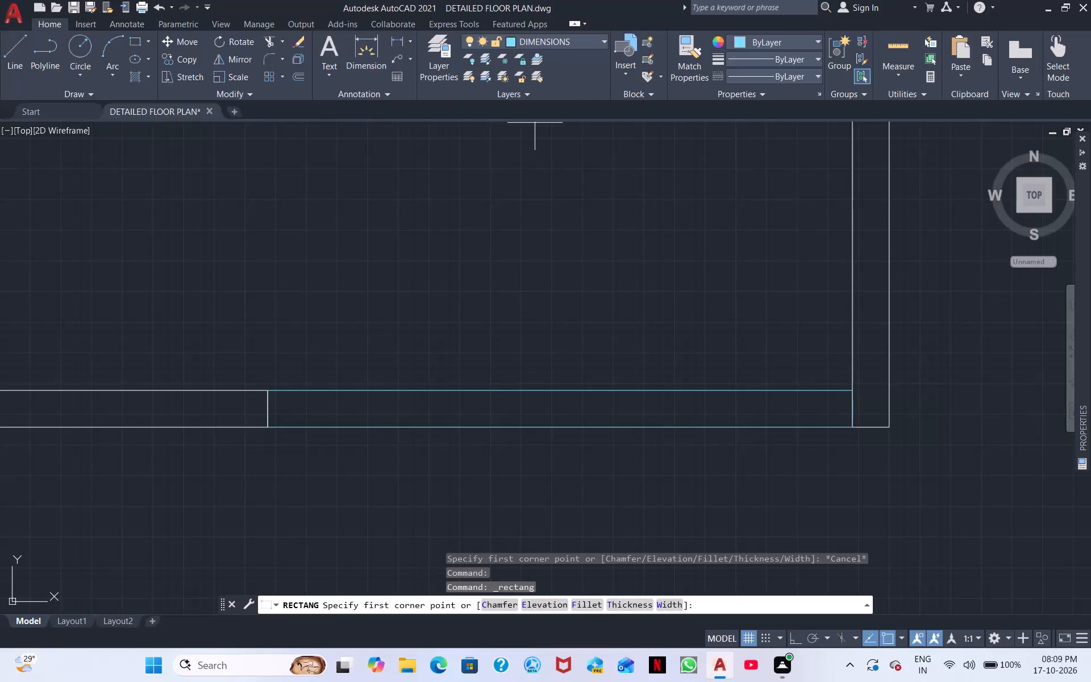
pyautogui.scroll(3, 310, 421)
pyautogui.moveTo(269, 388); pyautogui.dragTo(591, 388, button='middle')
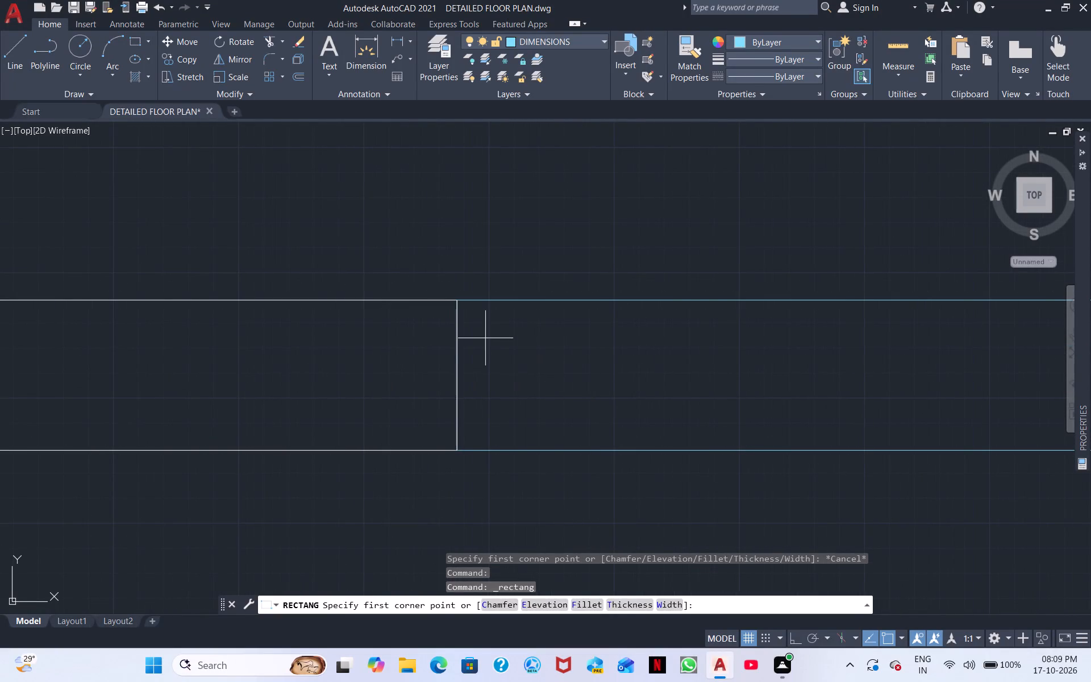
pyautogui.click(461, 327)
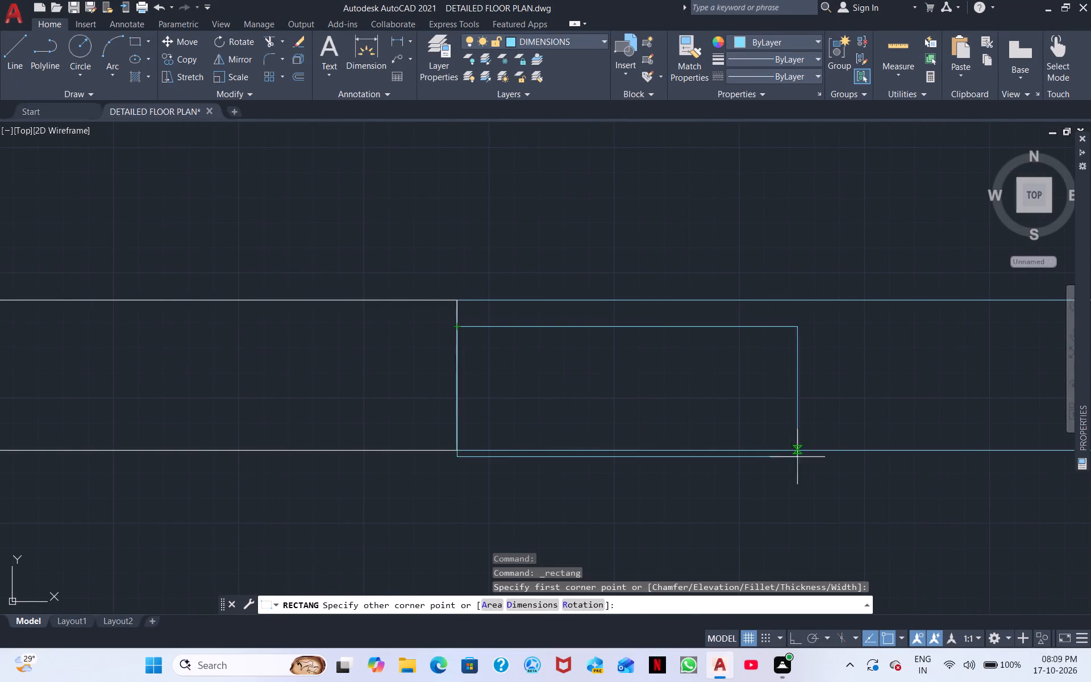
pyautogui.moveTo(819, 402); pyautogui.dragTo(48, 415, button='middle')
pyautogui.scroll(-1, 861, 417)
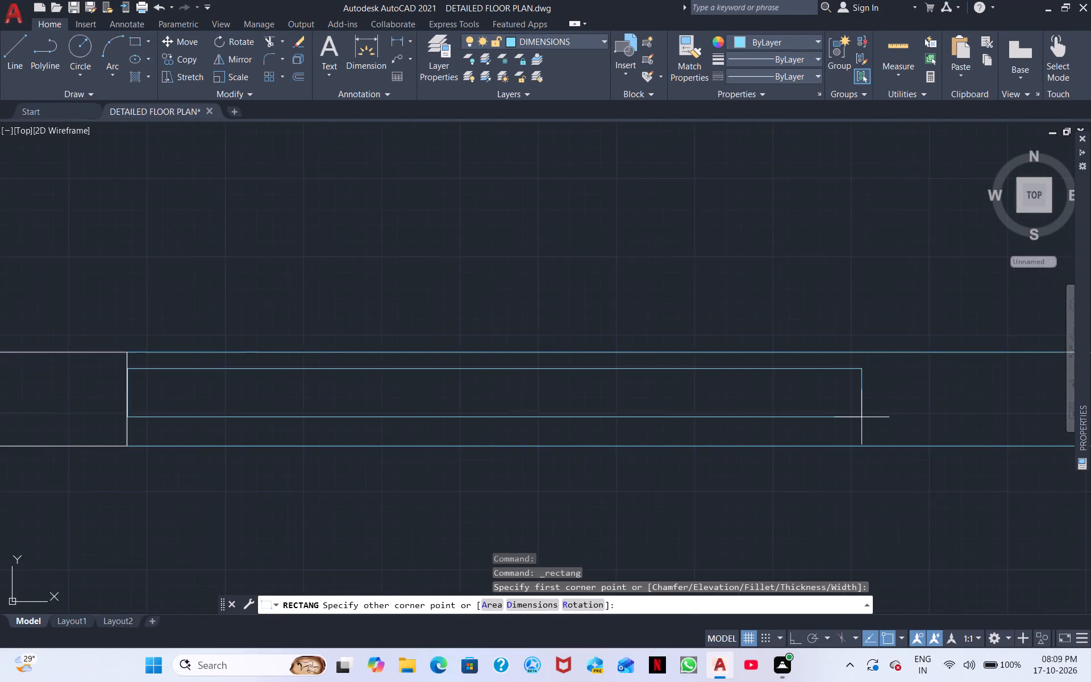
pyautogui.scroll(-1, 861, 417)
pyautogui.moveTo(895, 409); pyautogui.dragTo(497, 421, button='middle')
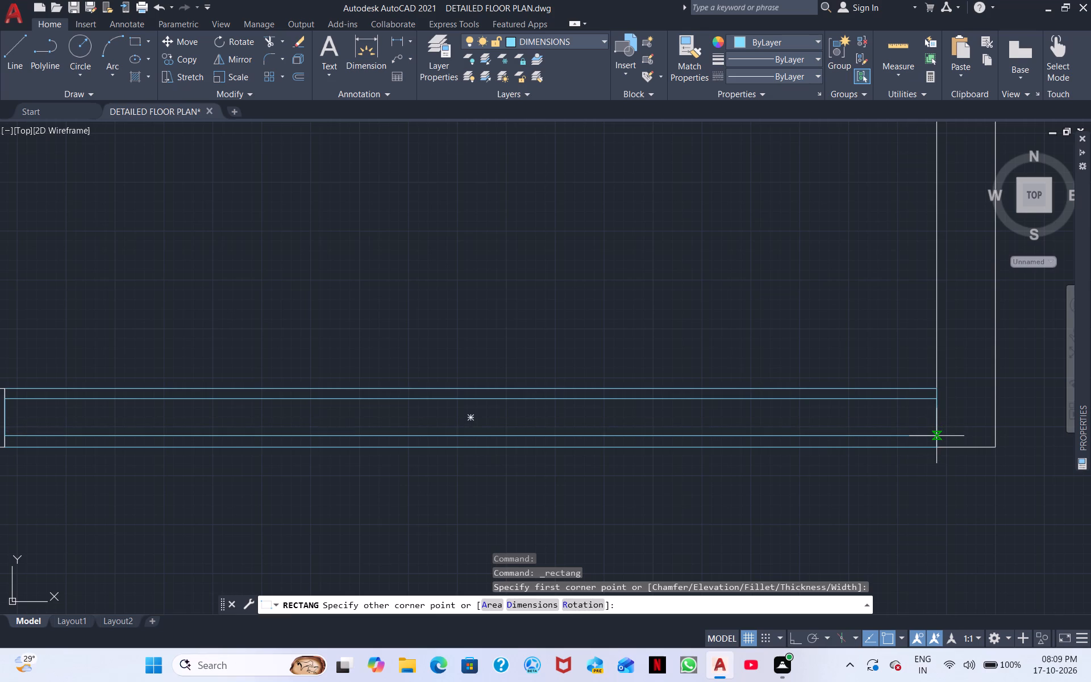
pyautogui.click(936, 436)
# Draw a third, narrower rectangle inside the second one, spanning the full opening between the wall end and the vertical wall.
pyautogui.moveTo(486, 447); pyautogui.dragTo(747, 451, button='middle')
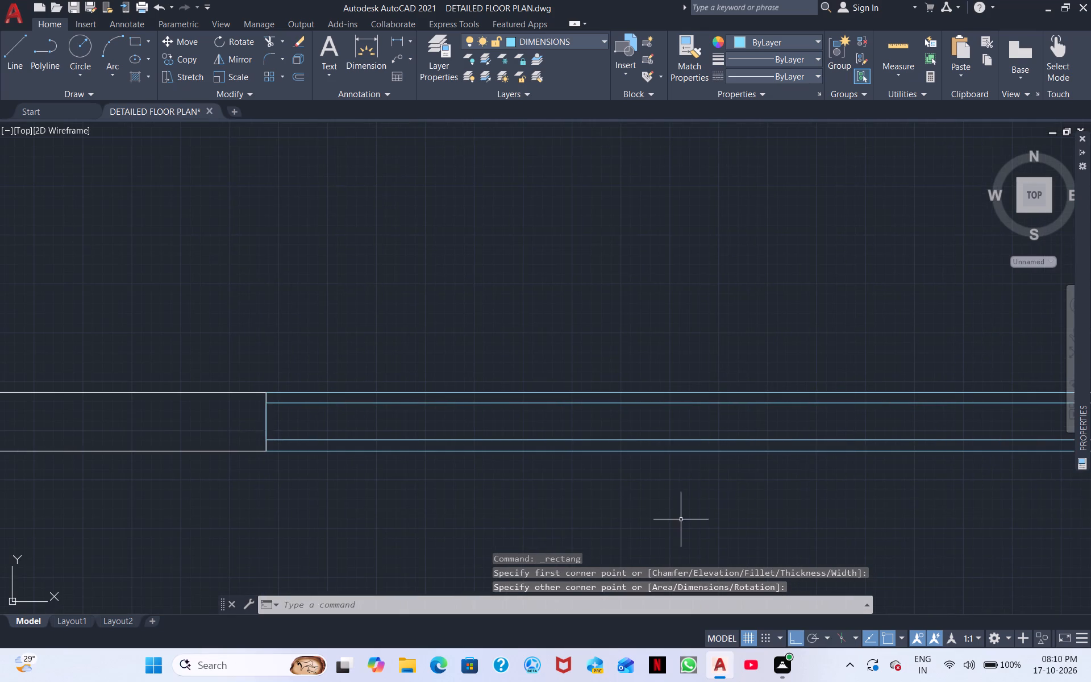
pyautogui.rightClick(671, 526)
pyautogui.click(735, 272)
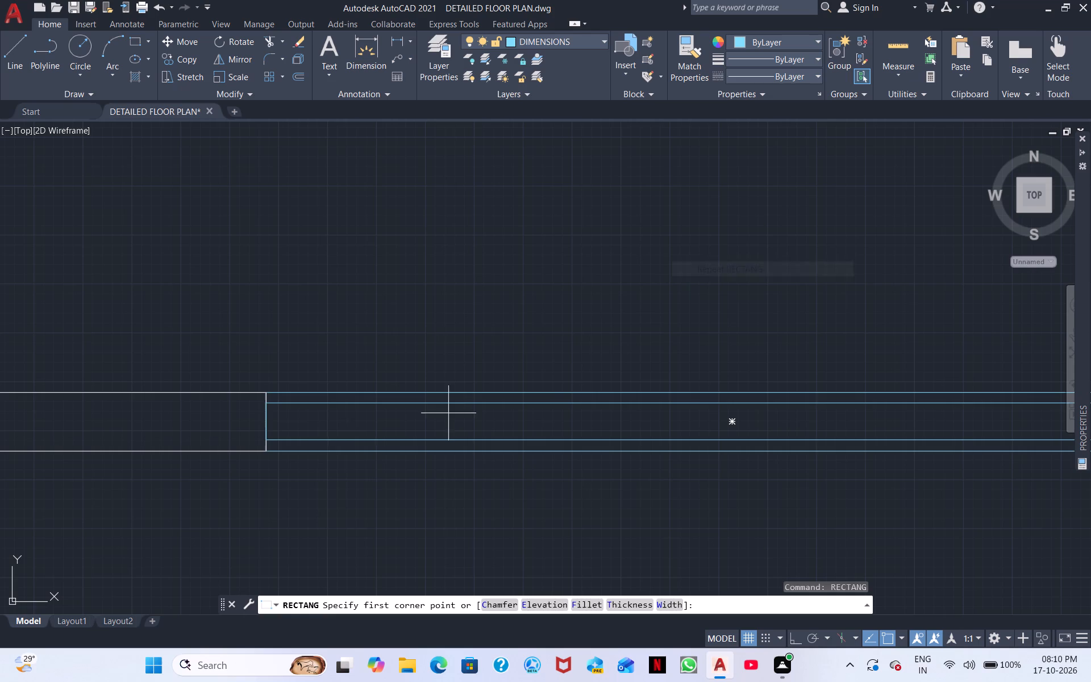
pyautogui.scroll(2, 307, 444)
pyautogui.moveTo(295, 434); pyautogui.dragTo(451, 430, button='middle')
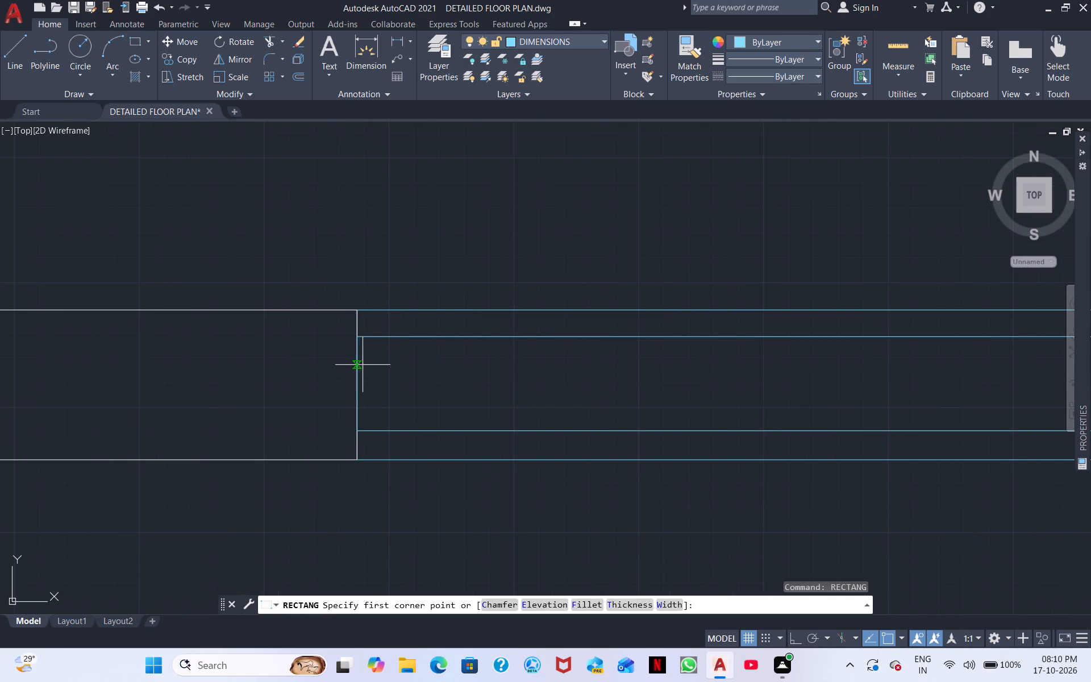
pyautogui.click(361, 363)
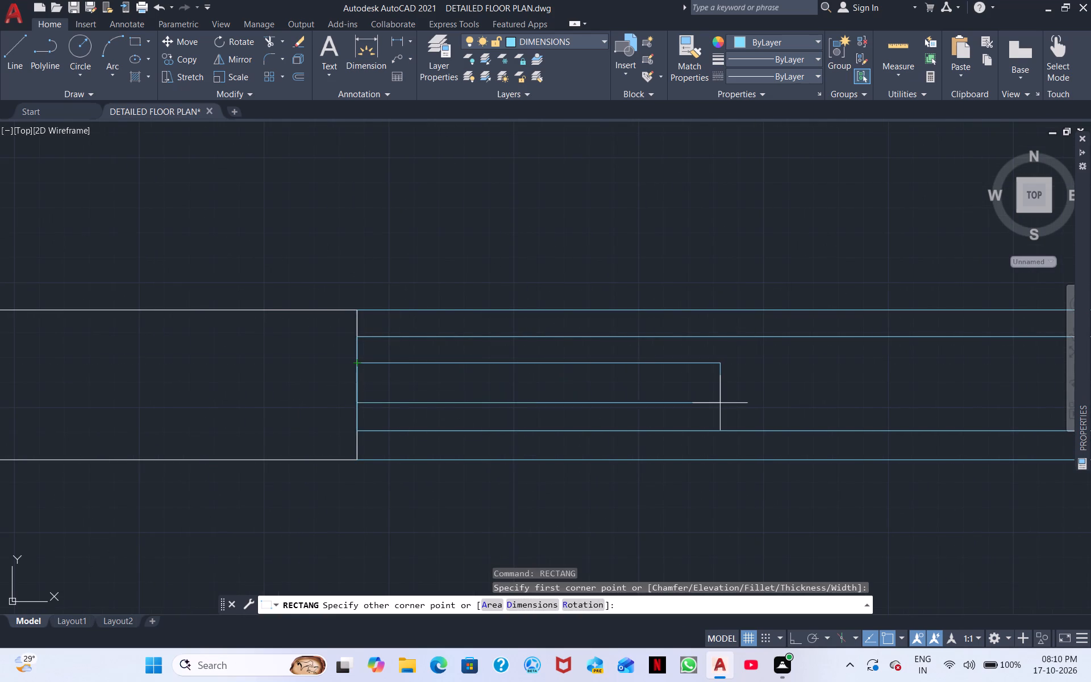
pyautogui.moveTo(720, 403); pyautogui.dragTo(83, 421, button='middle')
pyautogui.moveTo(840, 414); pyautogui.dragTo(215, 432, button='middle')
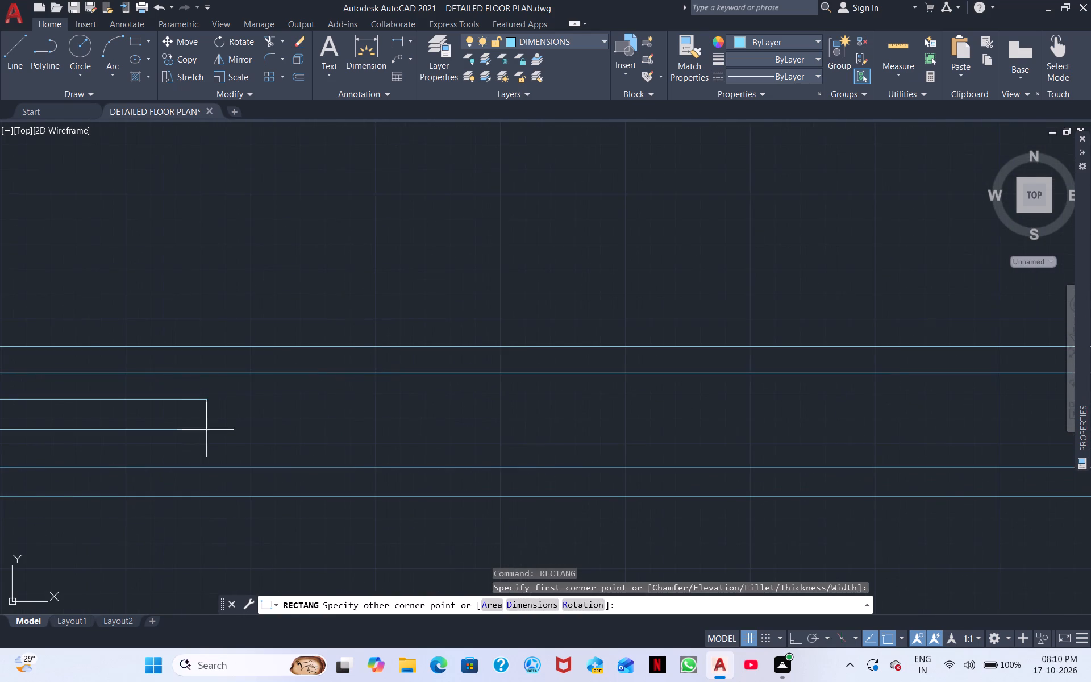
pyautogui.scroll(-1, 584, 427)
pyautogui.moveTo(933, 434); pyautogui.dragTo(347, 421, button='middle')
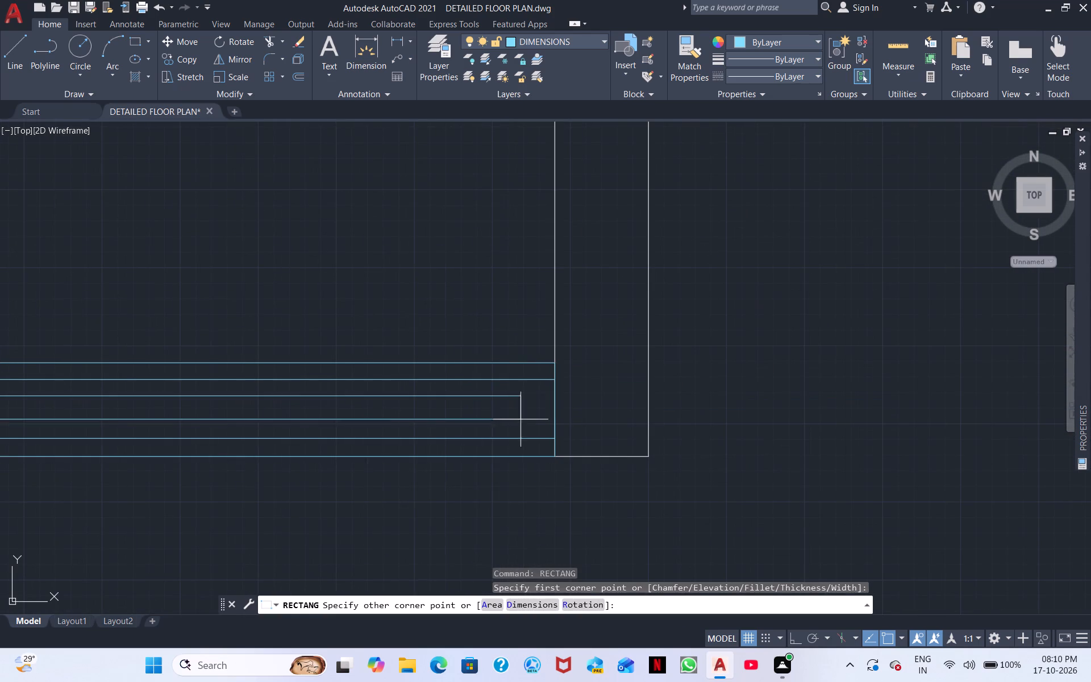
pyautogui.click(555, 420)
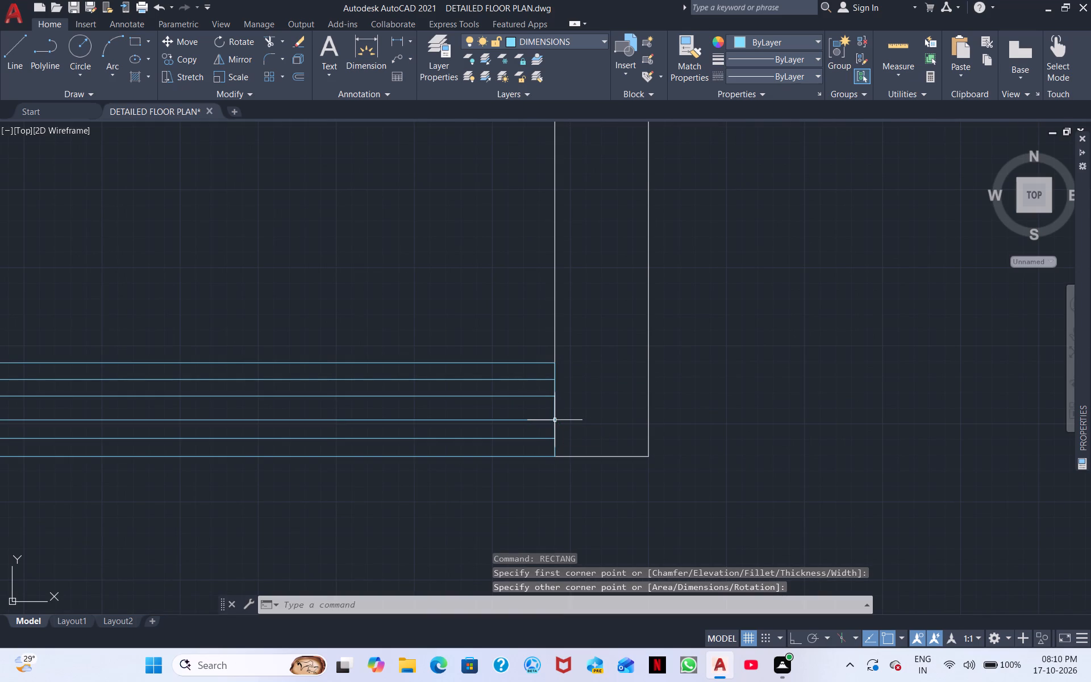
# Copy the three nested window rectangles horizontally to the right along the same wall line, overlapping the vertical wall.
pyautogui.scroll(-1, 465, 472)
pyautogui.moveTo(465, 472); pyautogui.dragTo(698, 409, button='middle')
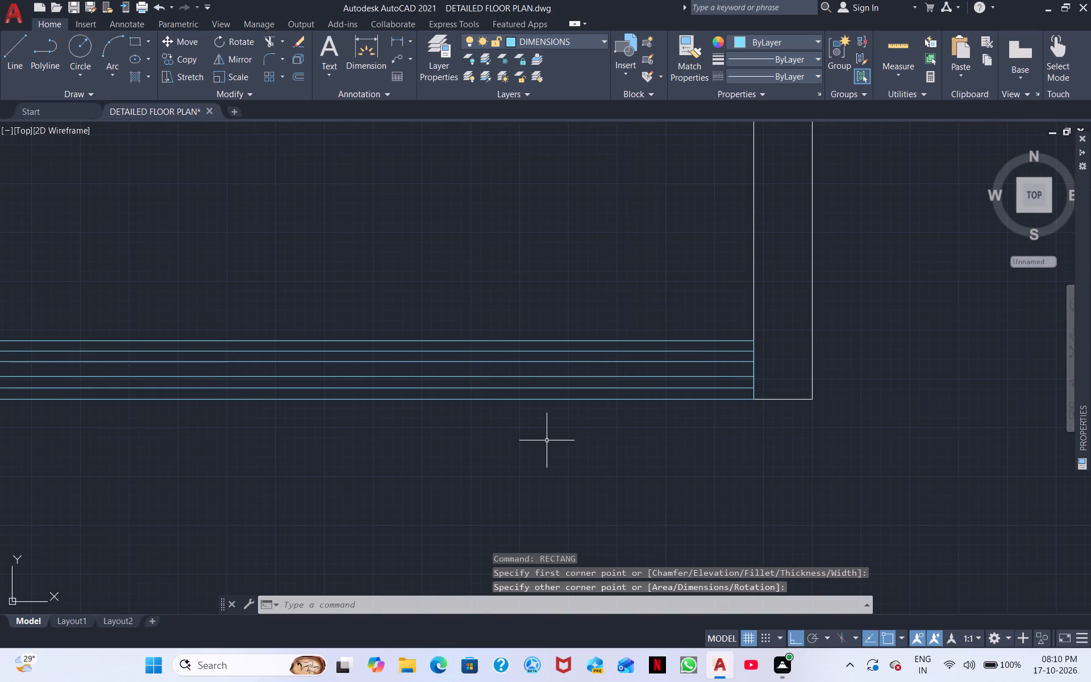
pyautogui.click(552, 437)
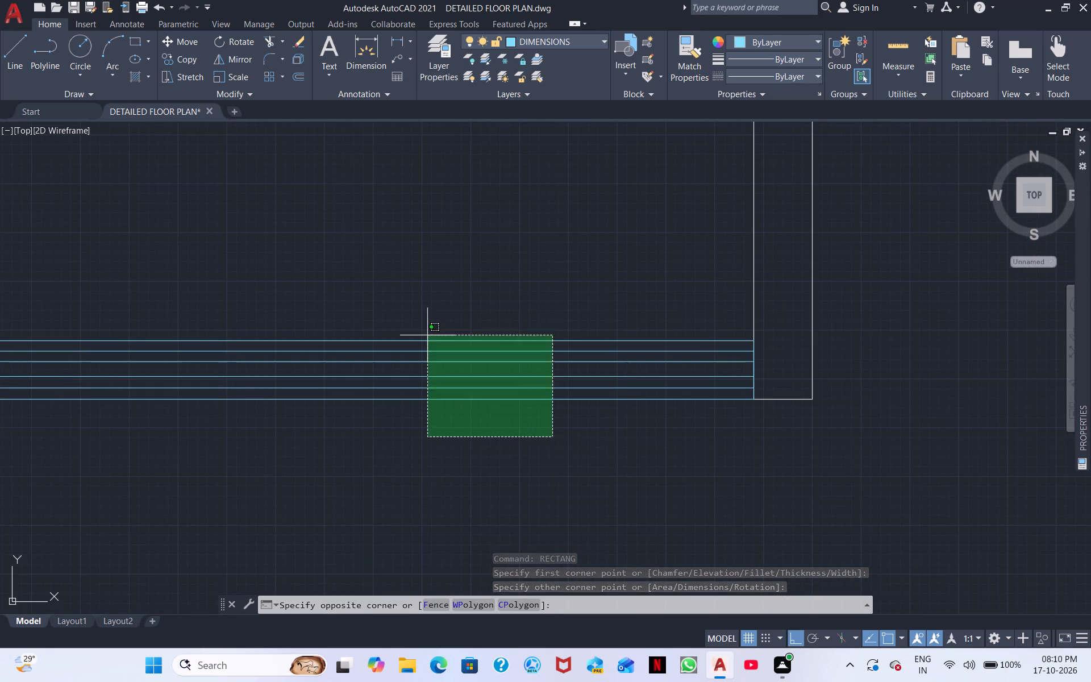
pyautogui.click(422, 318)
pyautogui.moveTo(402, 393); pyautogui.dragTo(564, 287, button='middle')
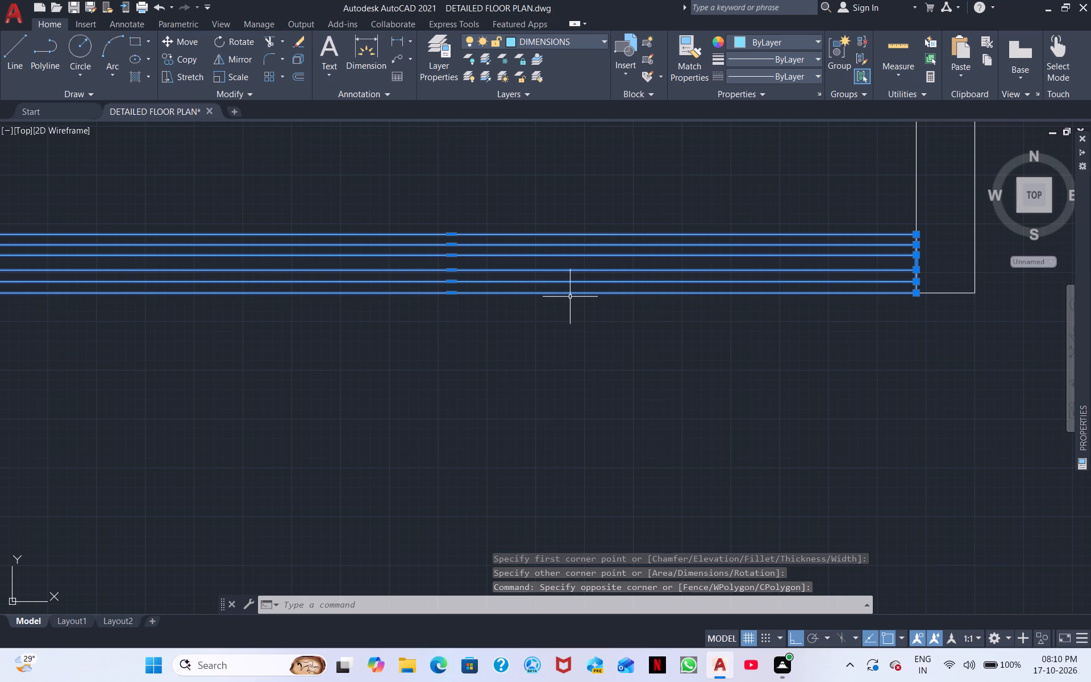
pyautogui.rightClick(575, 387)
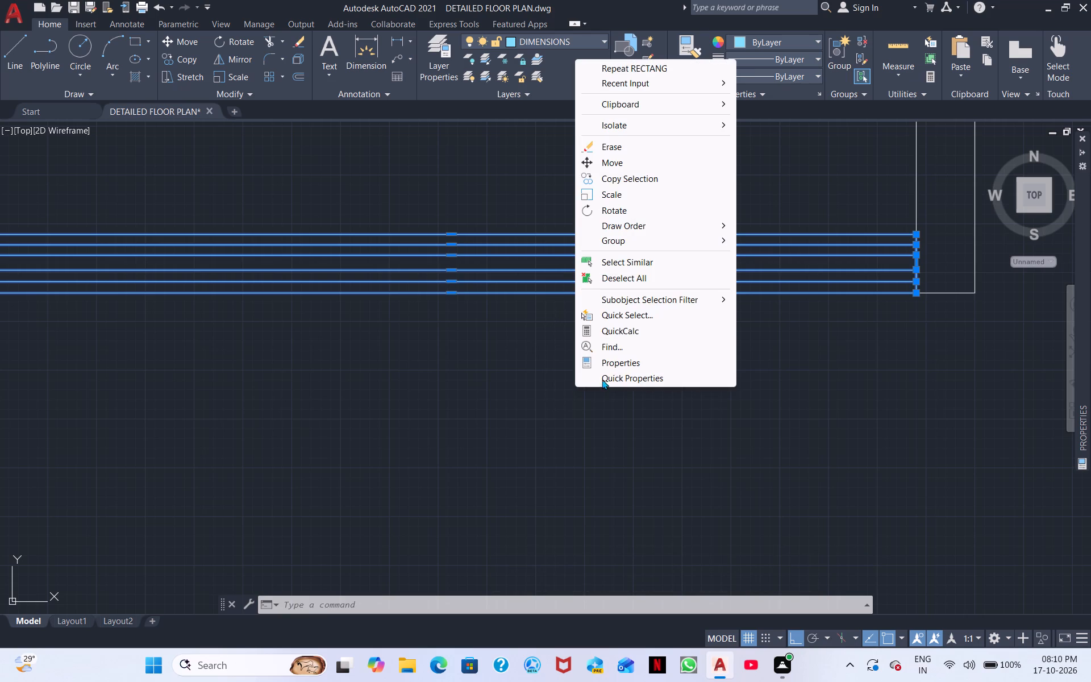
pyautogui.click(618, 178)
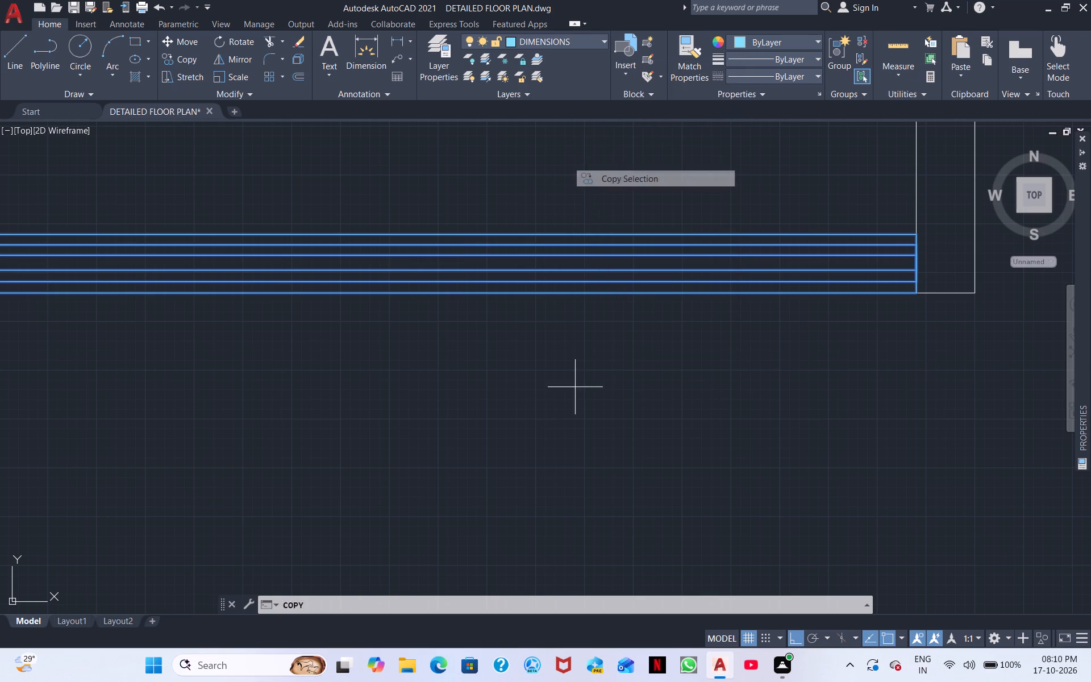
pyautogui.click(452, 263)
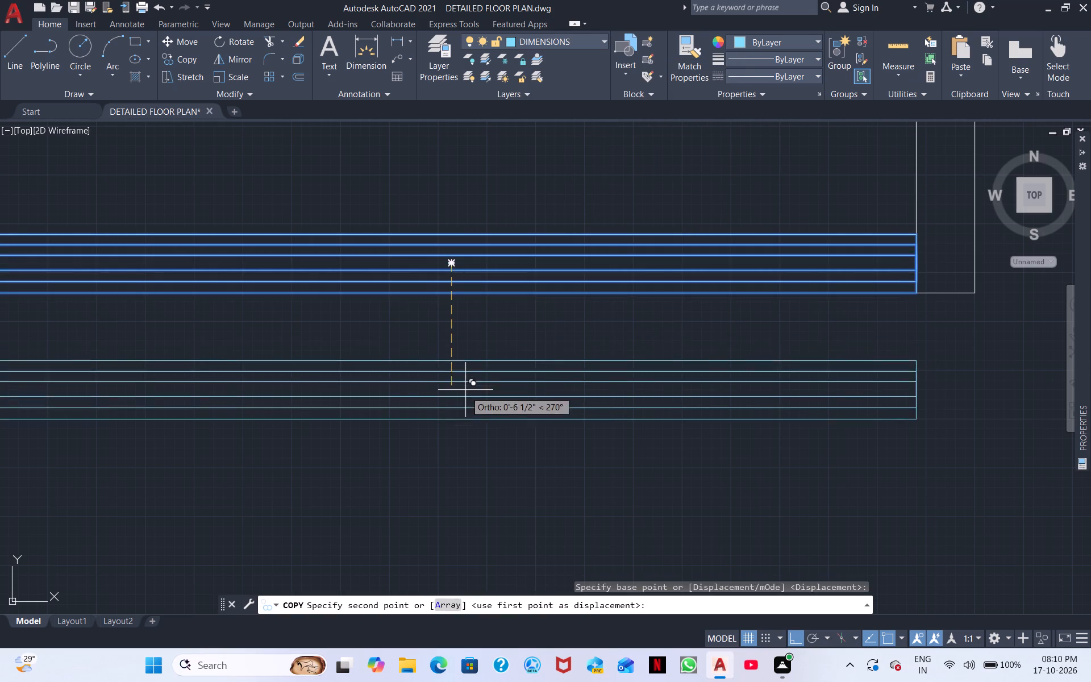
pyautogui.moveTo(465, 397); pyautogui.dragTo(440, 178, button='middle')
pyautogui.scroll(-3, 439, 184)
pyautogui.scroll(-2, 510, 293)
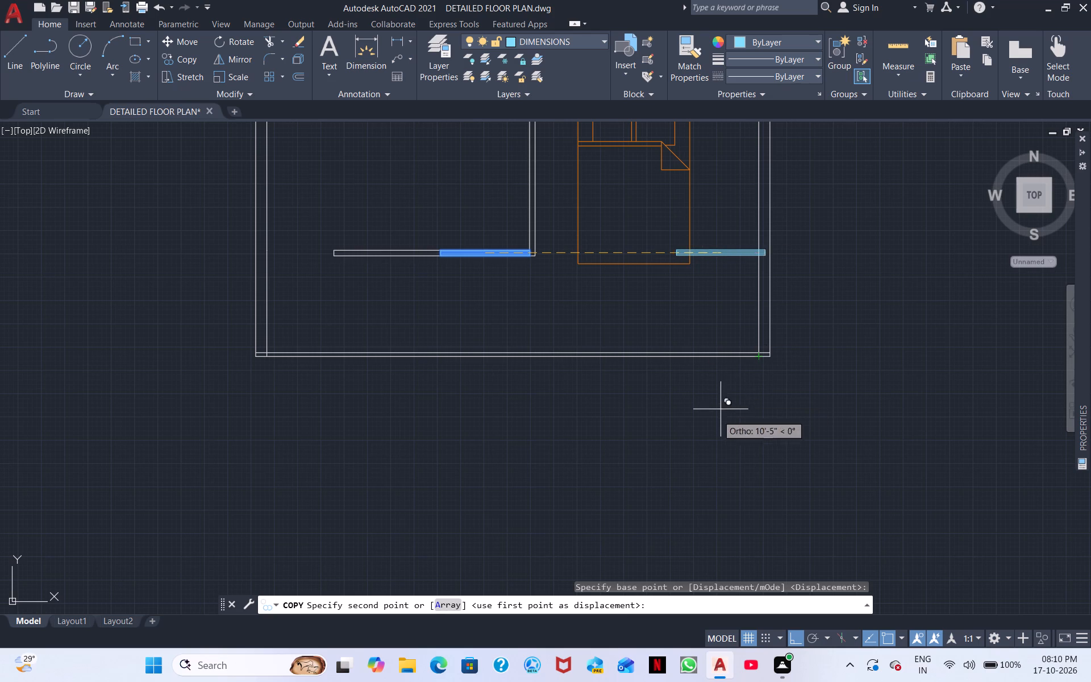
pyautogui.click(549, 313)
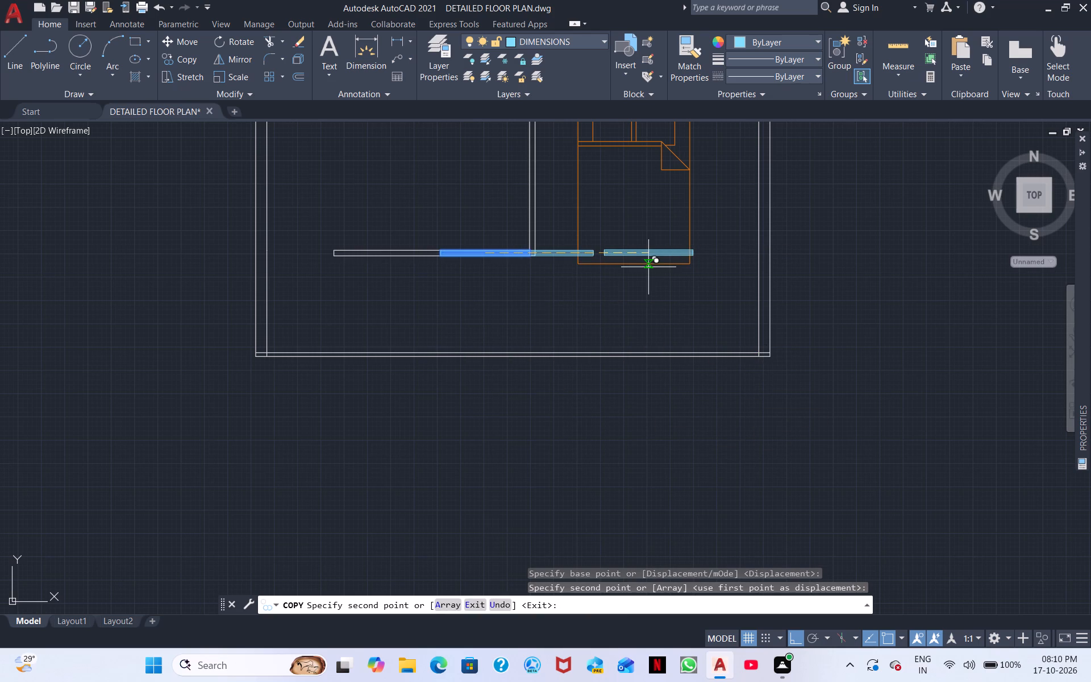
pyautogui.rightClick(588, 306)
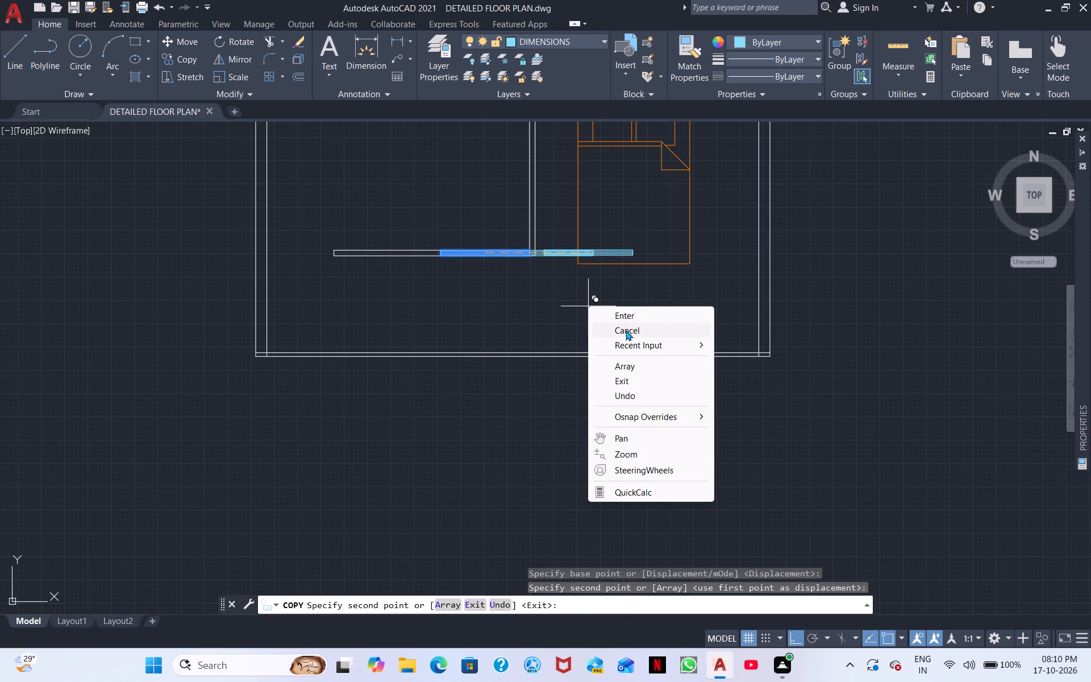
pyautogui.click(626, 330)
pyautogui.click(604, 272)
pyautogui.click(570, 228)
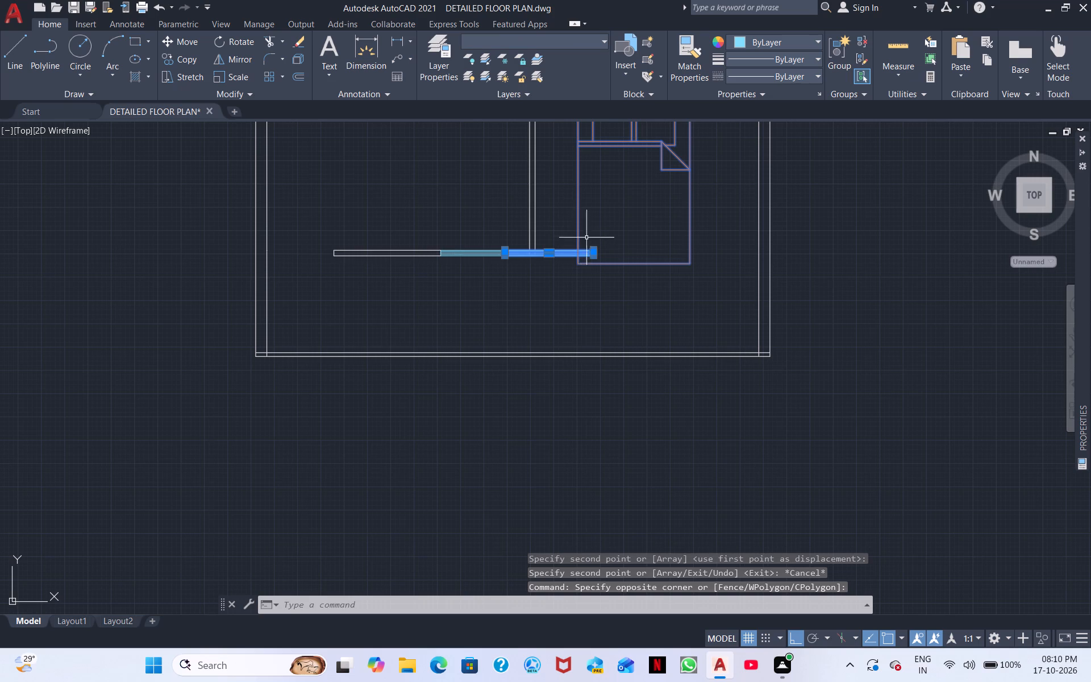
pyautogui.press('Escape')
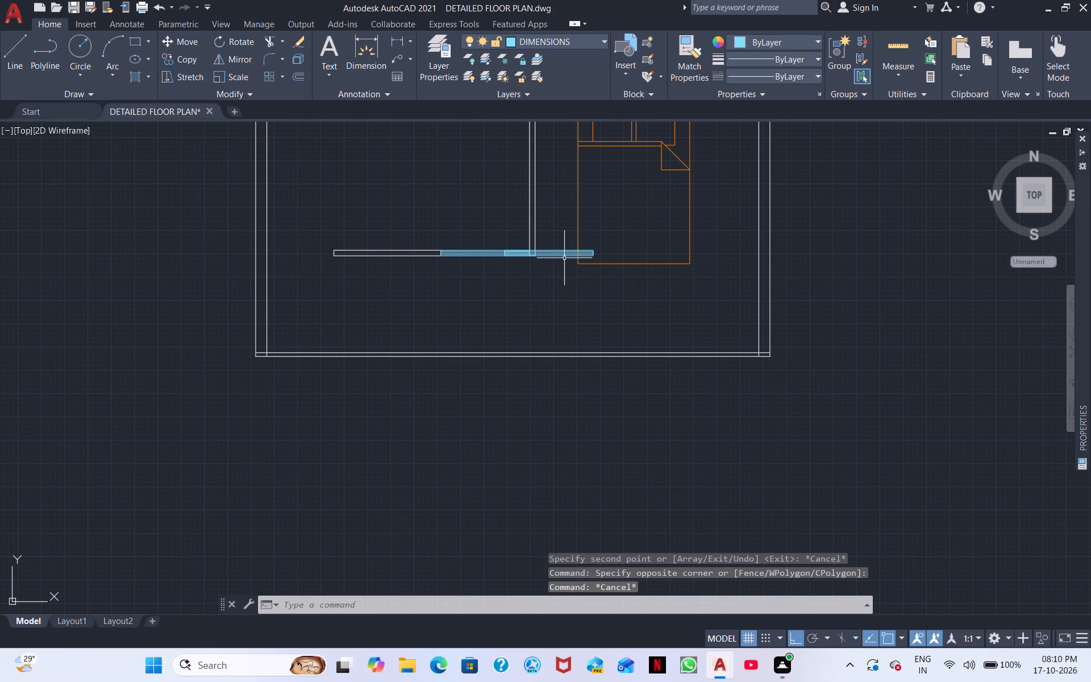
# With Ortho off, move the copied window by its lower-right corner to the bottom outer wall line, at the right outer wall's inner face.
pyautogui.scroll(4, 564, 258)
pyautogui.moveTo(564, 259); pyautogui.dragTo(560, 252)
pyautogui.click(510, 188)
pyautogui.rightClick(499, 261)
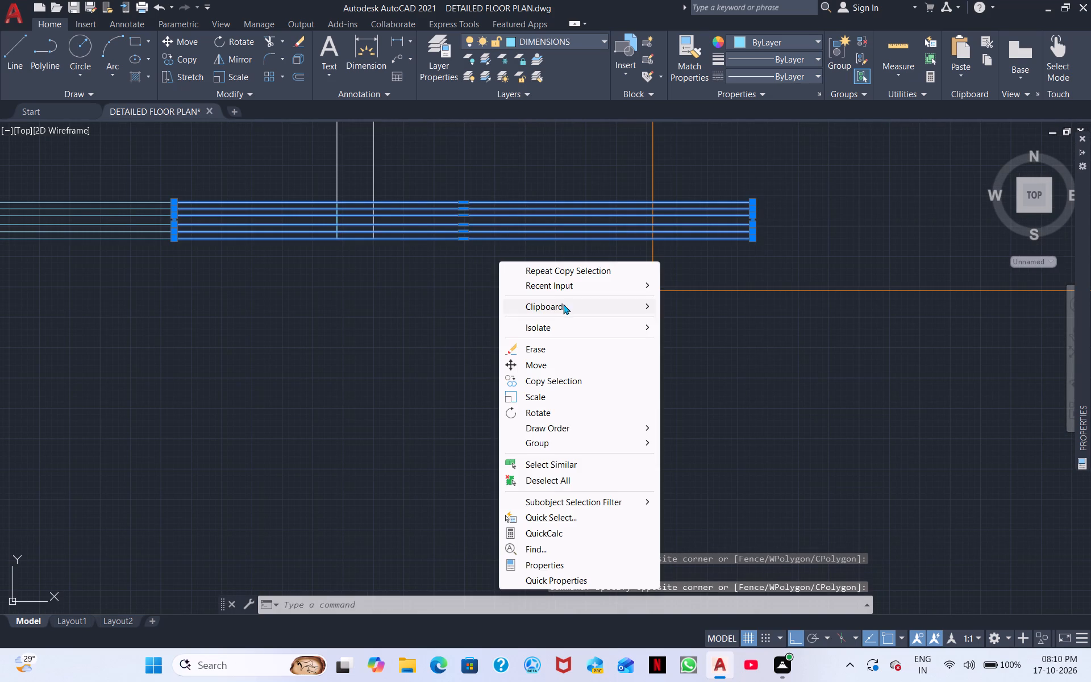
pyautogui.click(553, 367)
pyautogui.click(792, 635)
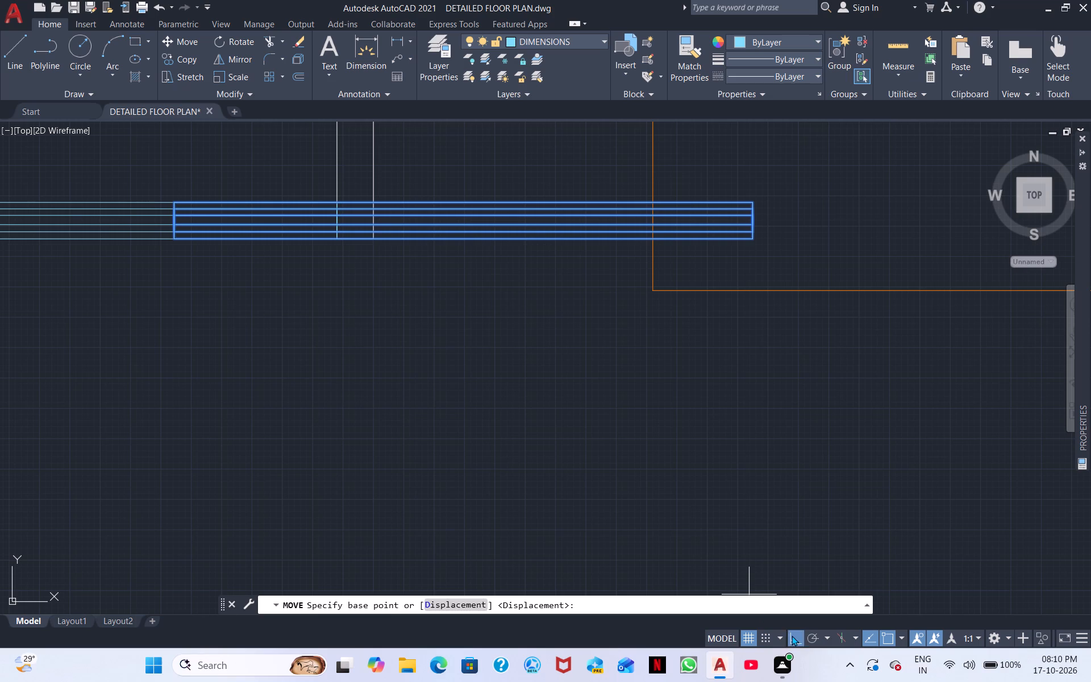
pyautogui.click(752, 242)
pyautogui.moveTo(866, 422); pyautogui.dragTo(438, 310, button='middle')
pyautogui.scroll(-2, 500, 347)
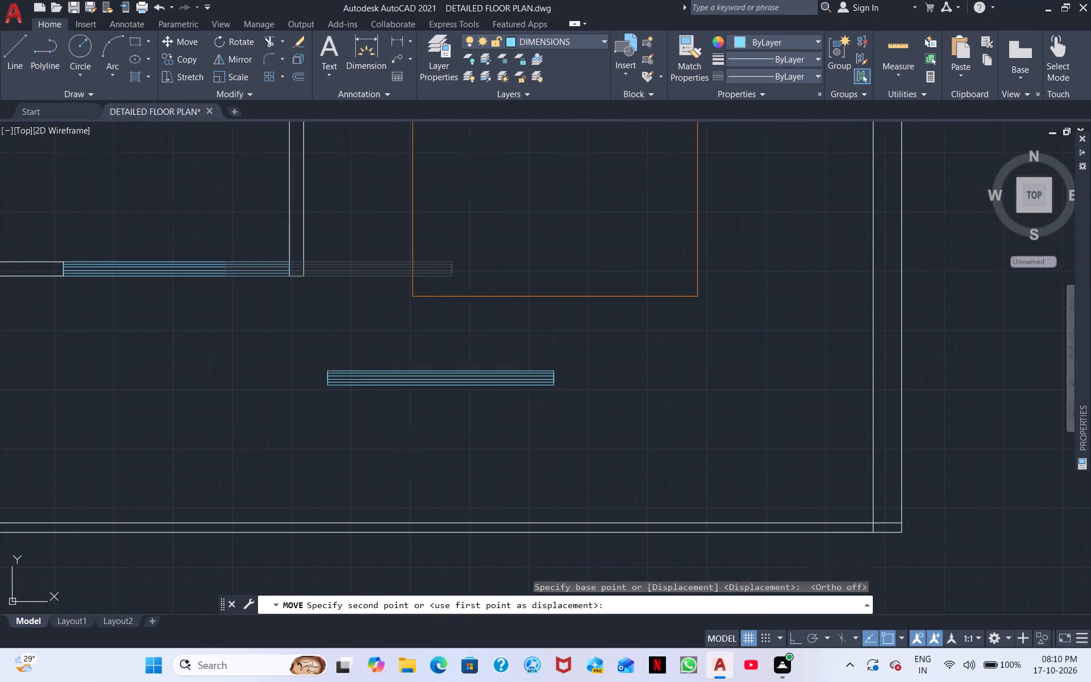
pyautogui.moveTo(659, 418); pyautogui.dragTo(280, 336, button='middle')
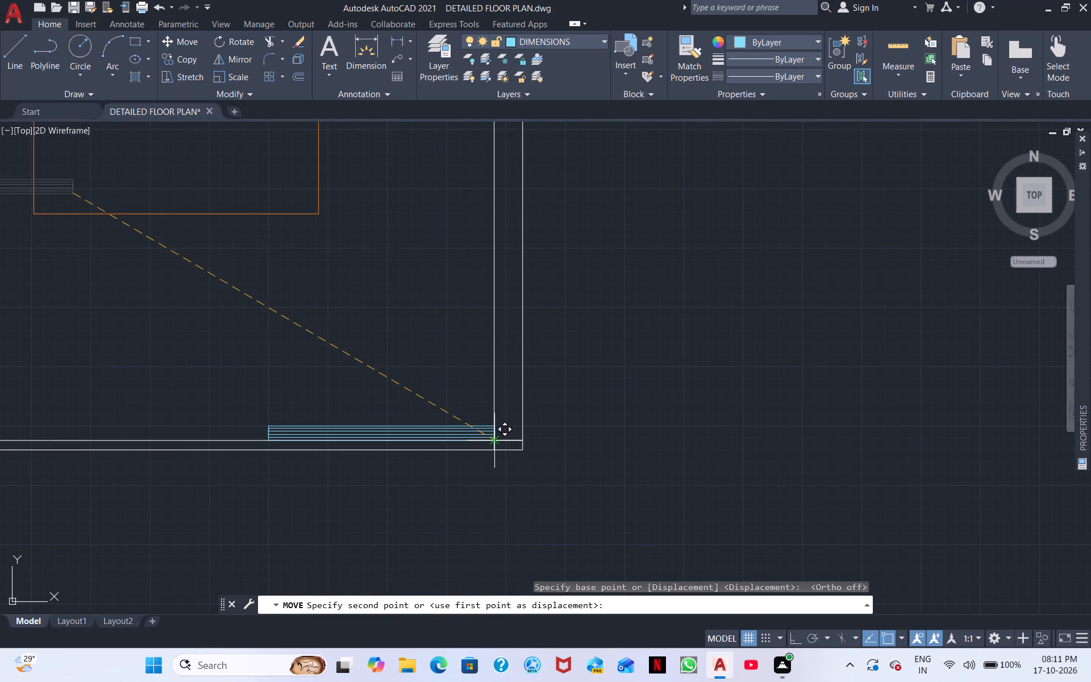
pyautogui.scroll(3, 494, 450)
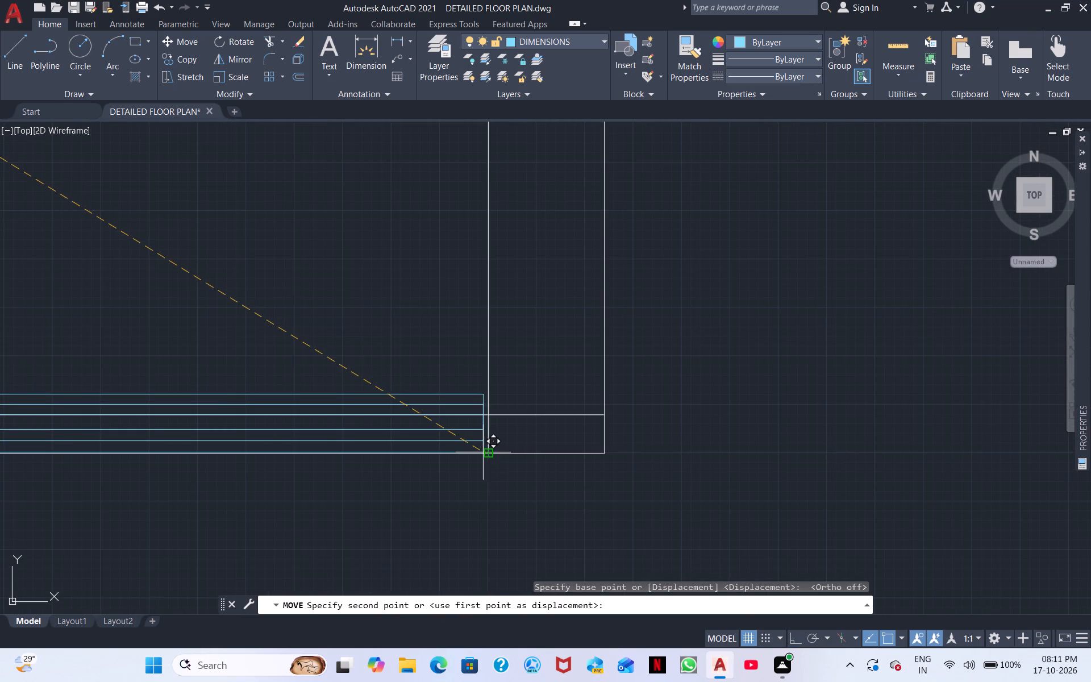
pyautogui.scroll(3, 491, 452)
pyautogui.click(477, 458)
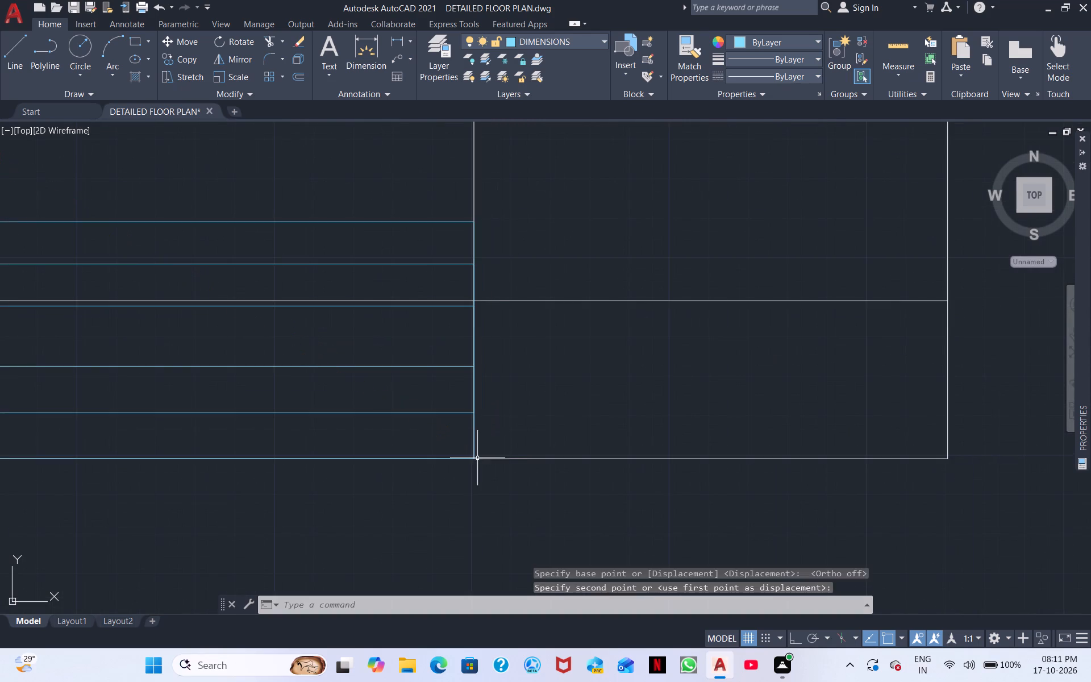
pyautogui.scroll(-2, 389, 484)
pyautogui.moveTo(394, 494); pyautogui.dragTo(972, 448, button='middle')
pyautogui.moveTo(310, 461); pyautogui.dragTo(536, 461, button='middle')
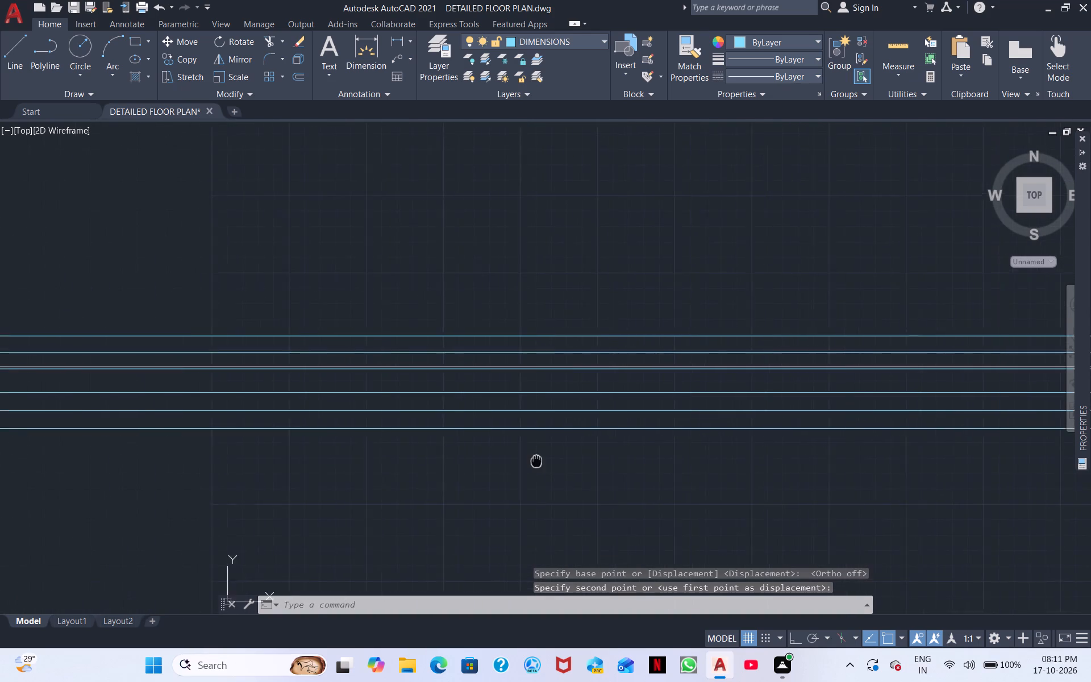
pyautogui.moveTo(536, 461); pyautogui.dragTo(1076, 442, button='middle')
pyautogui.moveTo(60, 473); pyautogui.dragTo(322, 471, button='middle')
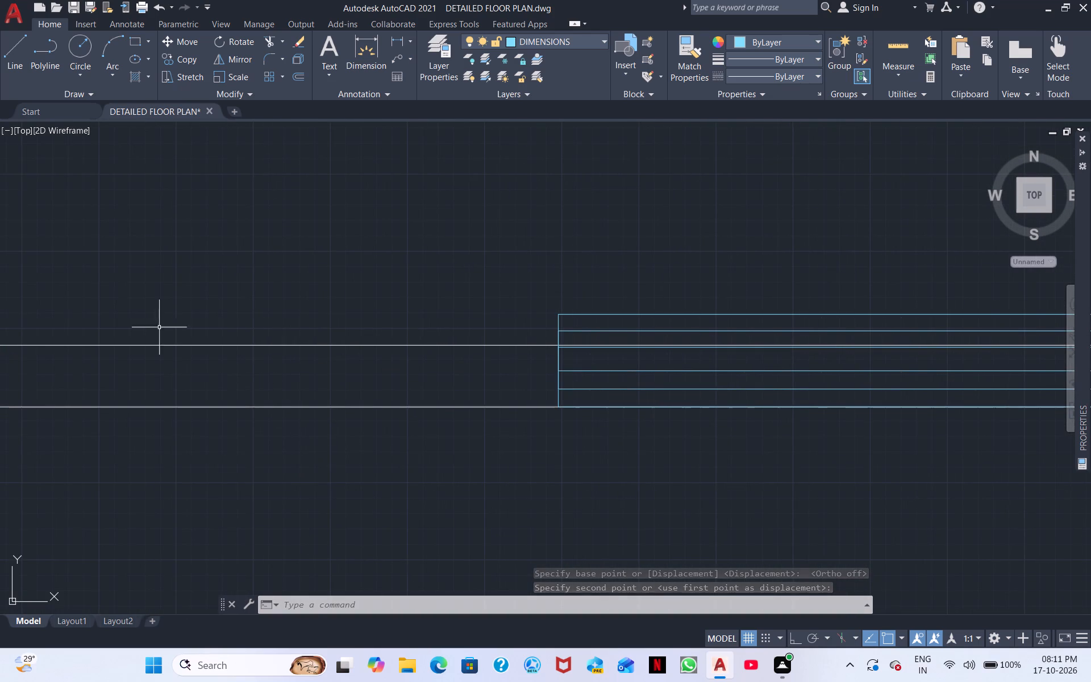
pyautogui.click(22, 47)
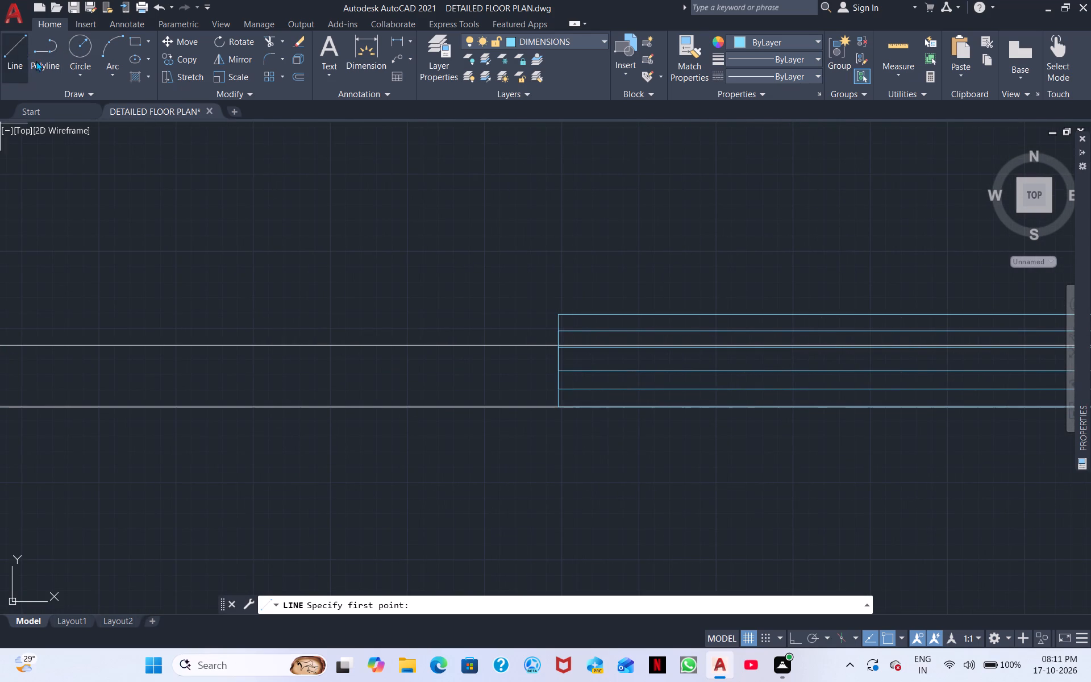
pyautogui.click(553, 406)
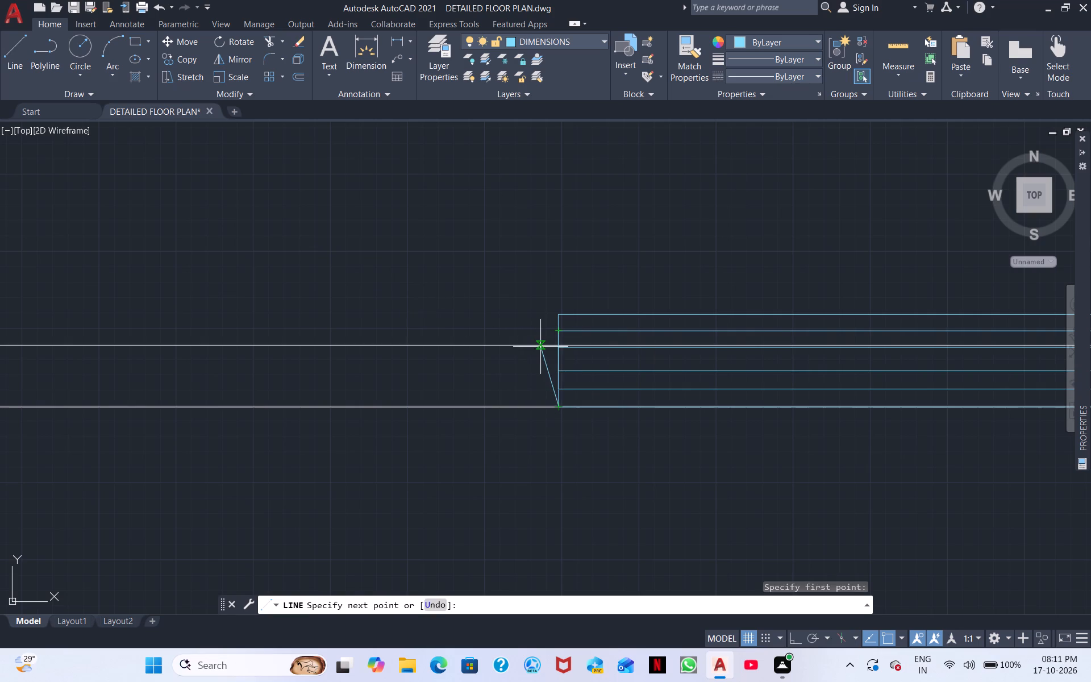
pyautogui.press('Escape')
# On layer 0, draw a vertical line across the bottom wall at the window's left end, from outer to inner wall line.
pyautogui.click(566, 40)
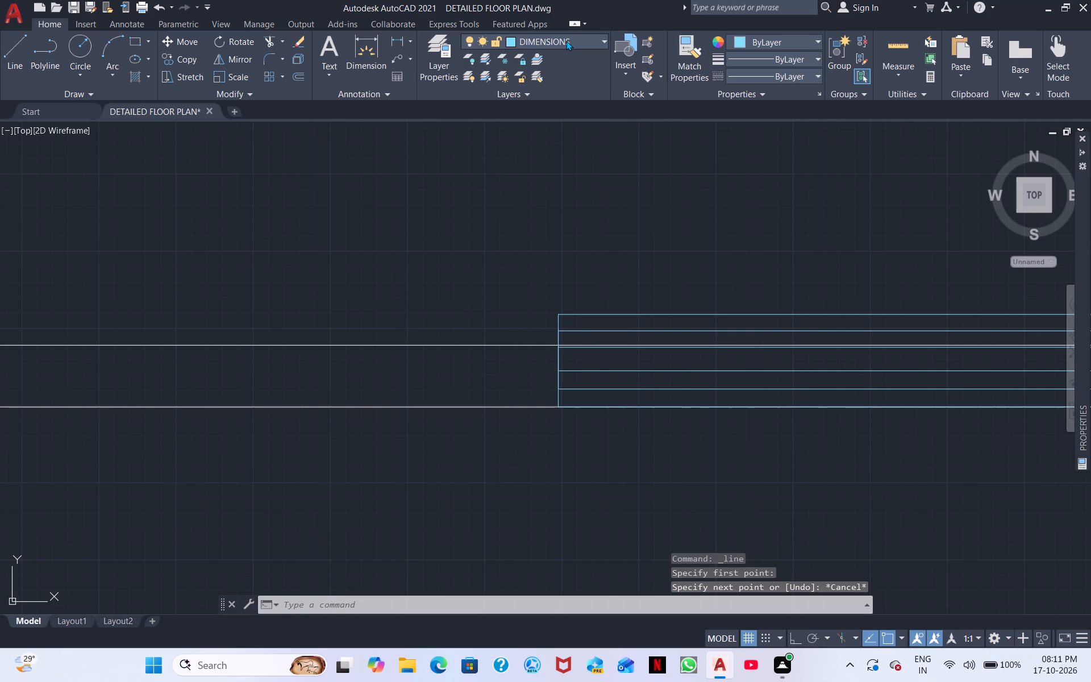
pyautogui.click(545, 65)
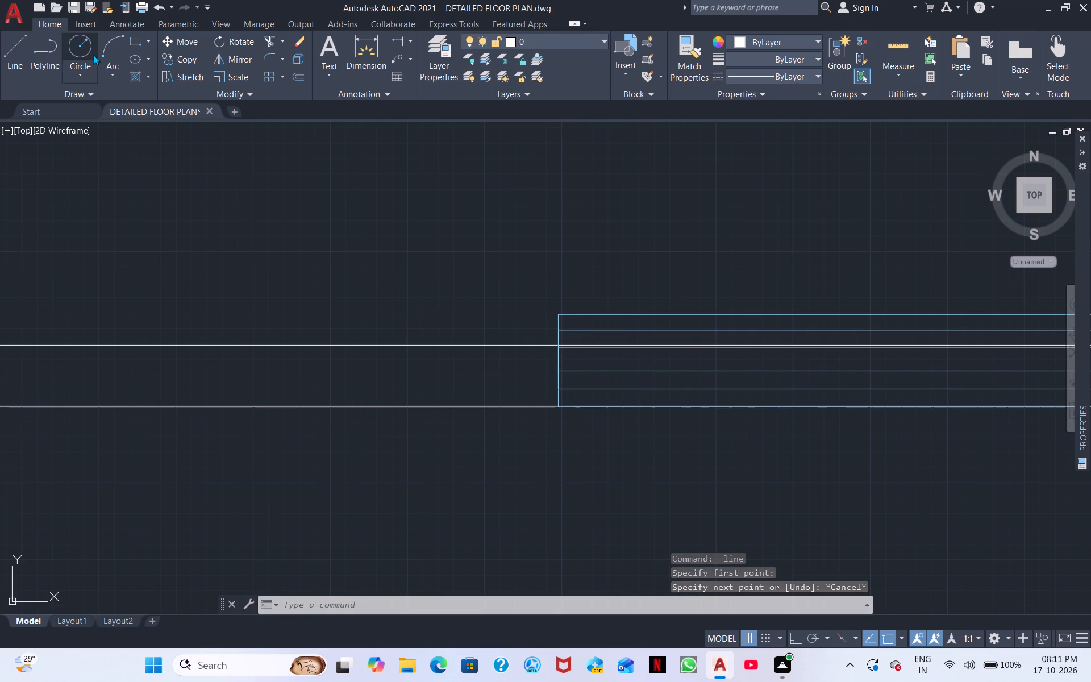
pyautogui.click(10, 59)
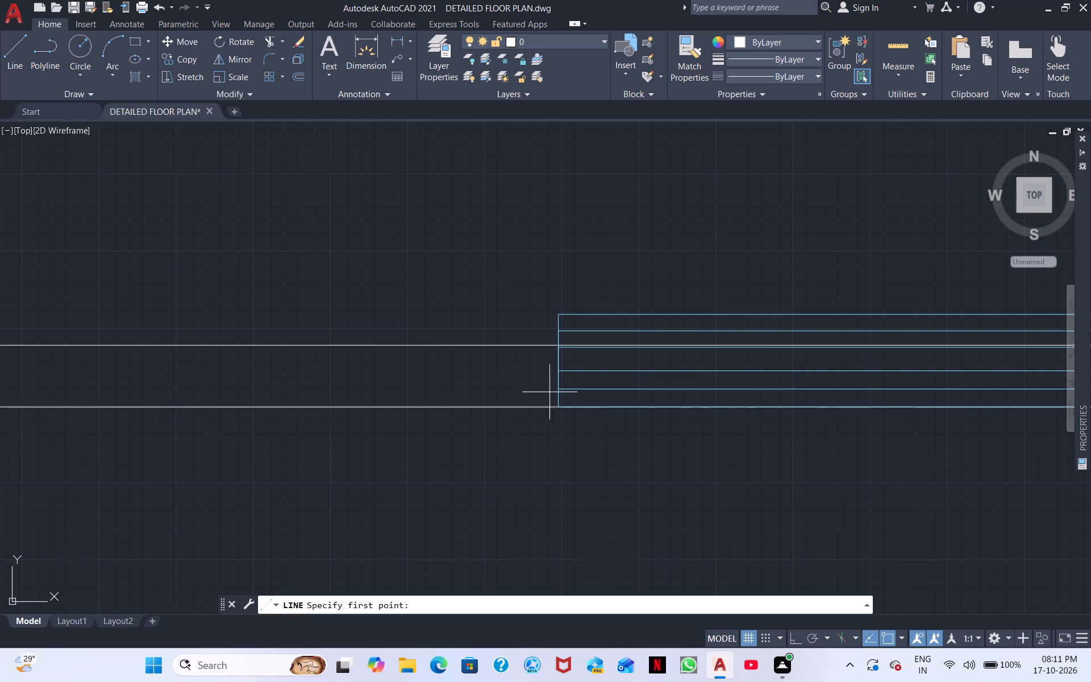
pyautogui.click(556, 407)
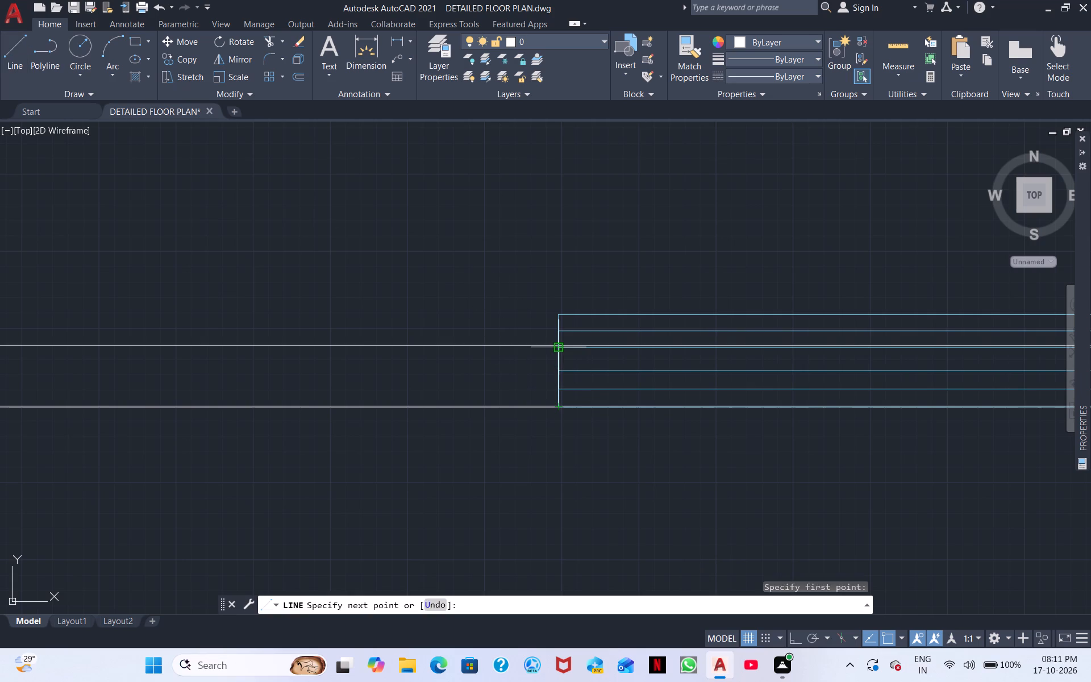
pyautogui.scroll(3, 554, 346)
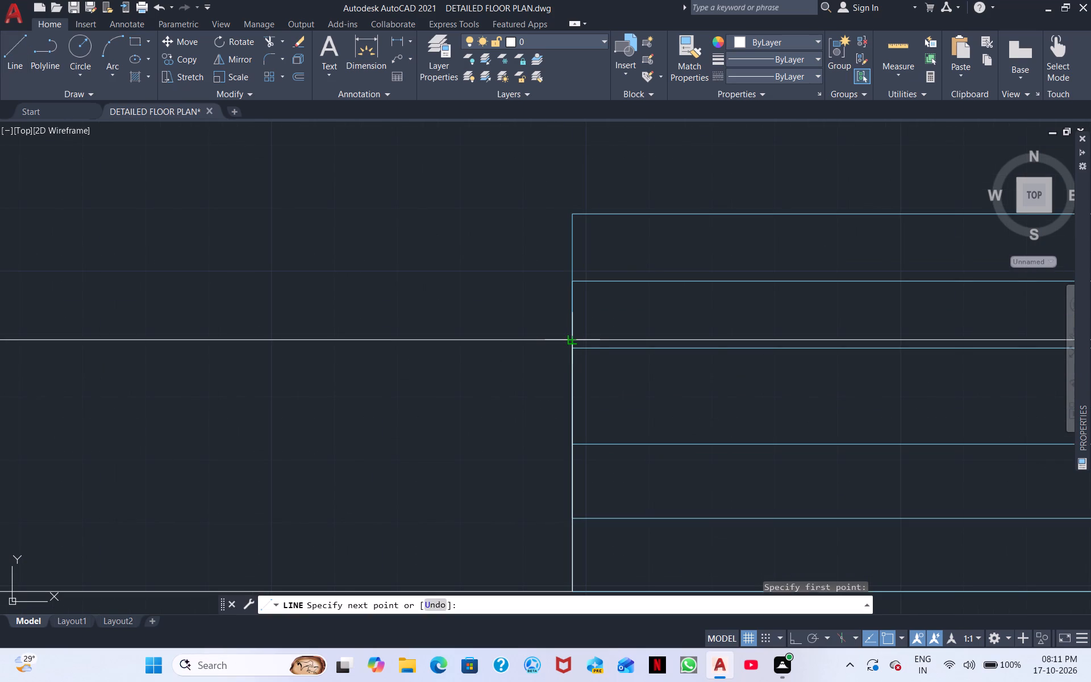
pyautogui.click(576, 338)
pyautogui.press('Escape')
# Move the three nested window rectangles straight down with Ortho on, clear of the bottom wall.
pyautogui.scroll(-1, 710, 423)
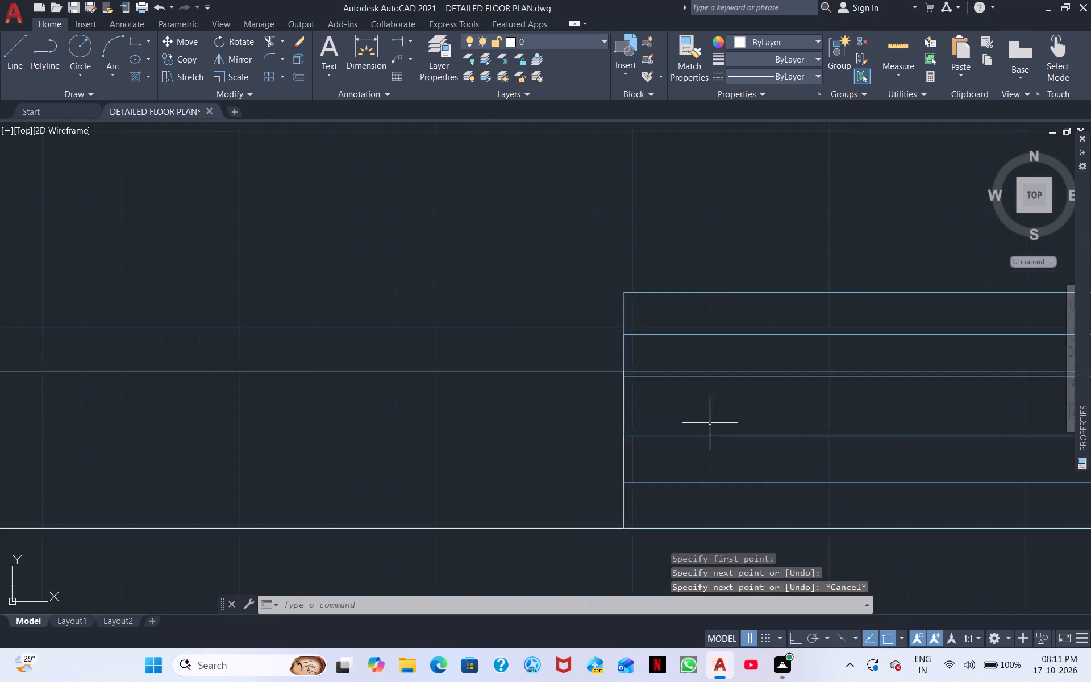
pyautogui.scroll(-1, 710, 423)
pyautogui.moveTo(769, 448); pyautogui.dragTo(300, 317, button='middle')
pyautogui.scroll(-2, 527, 375)
pyautogui.moveTo(696, 384); pyautogui.dragTo(43, 272, button='middle')
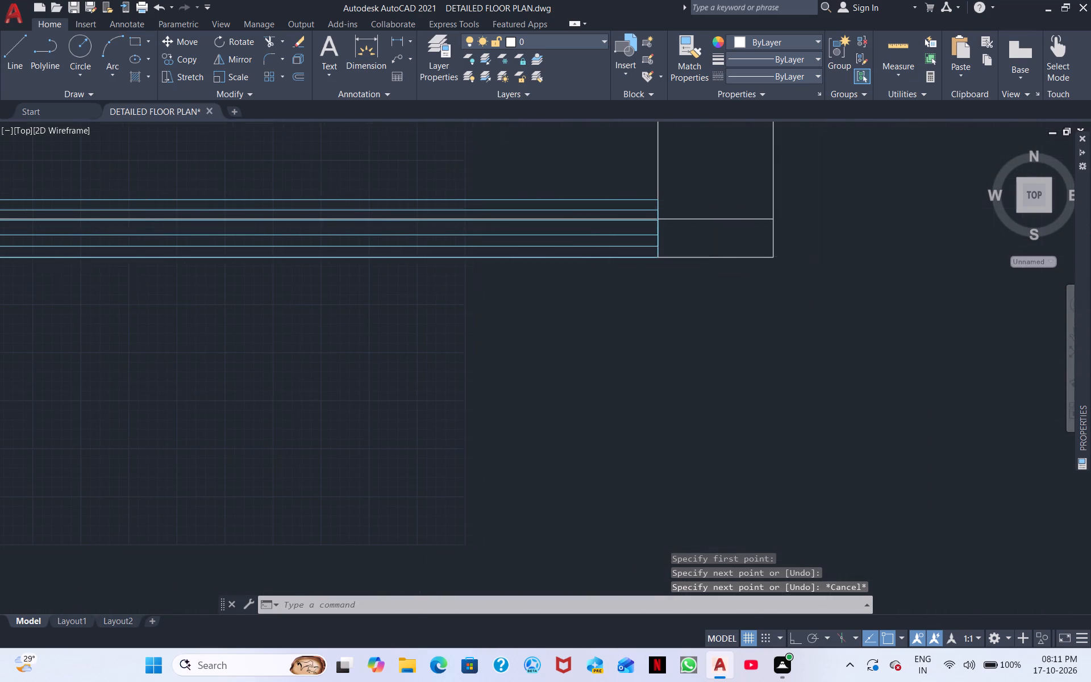
pyautogui.click(550, 259)
pyautogui.click(557, 249)
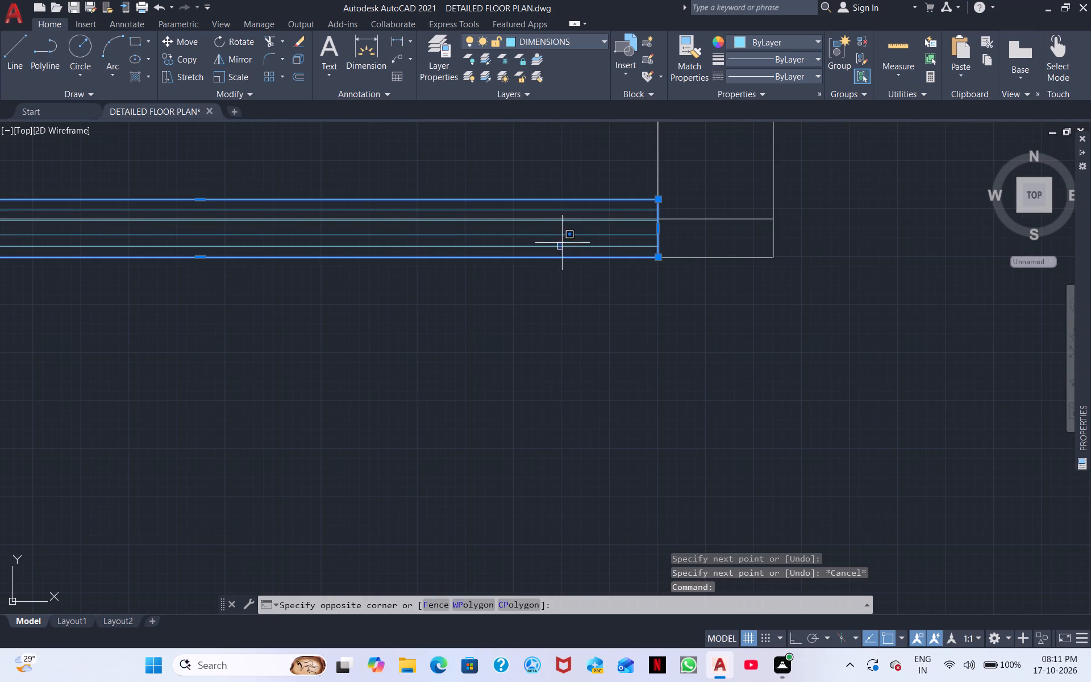
pyautogui.click(565, 235)
pyautogui.click(582, 244)
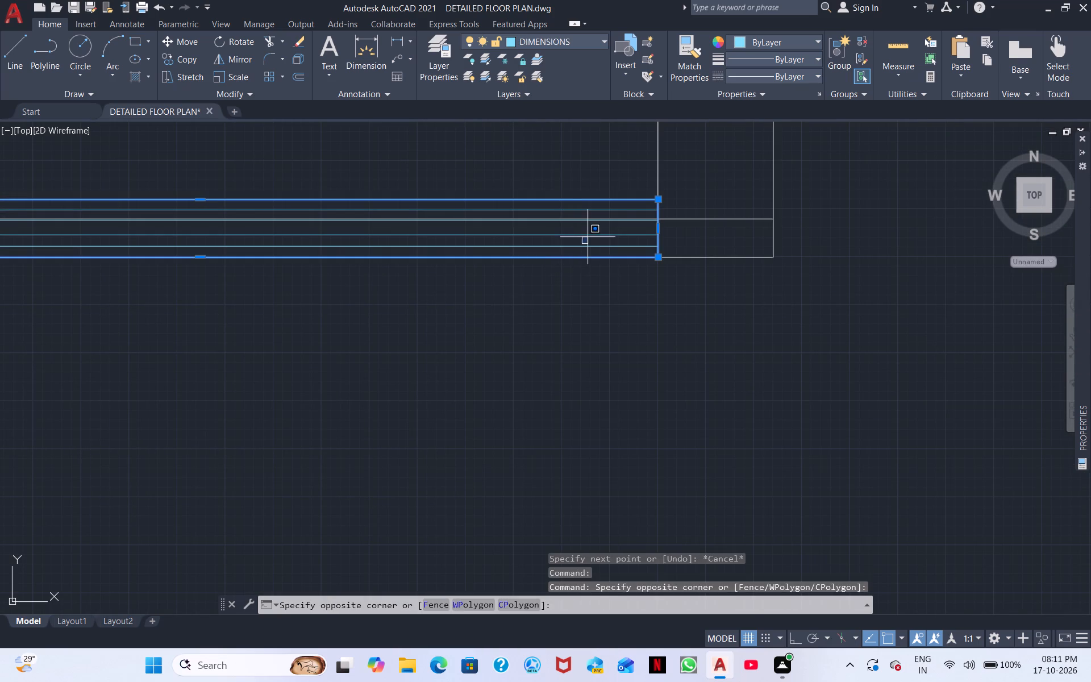
pyautogui.click(594, 231)
pyautogui.click(610, 236)
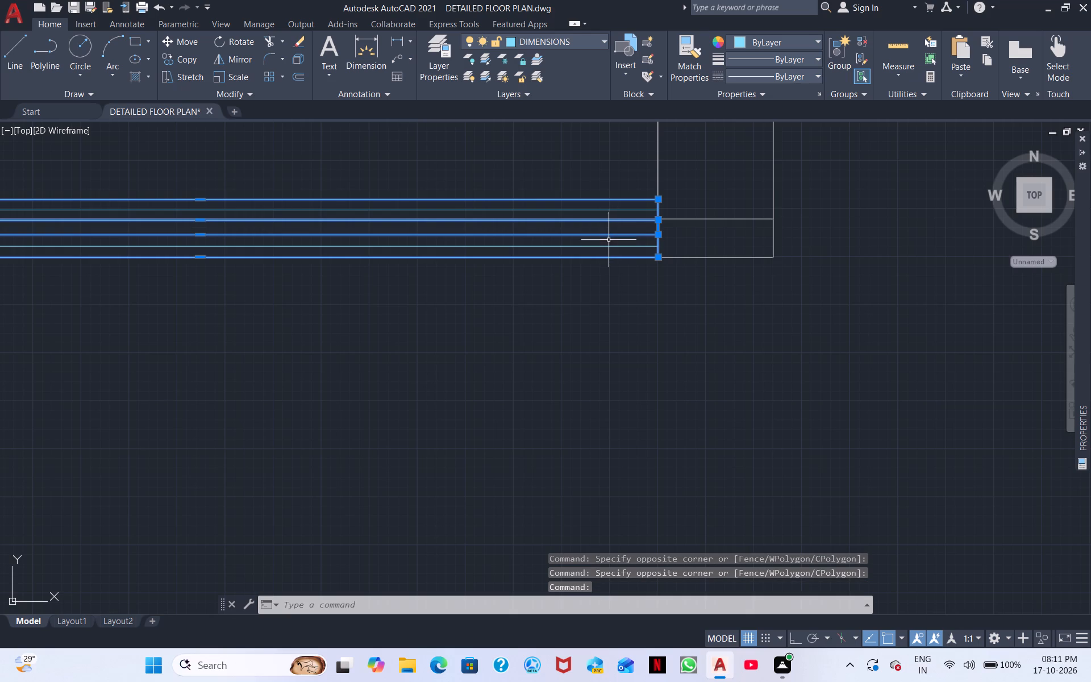
pyautogui.click(610, 246)
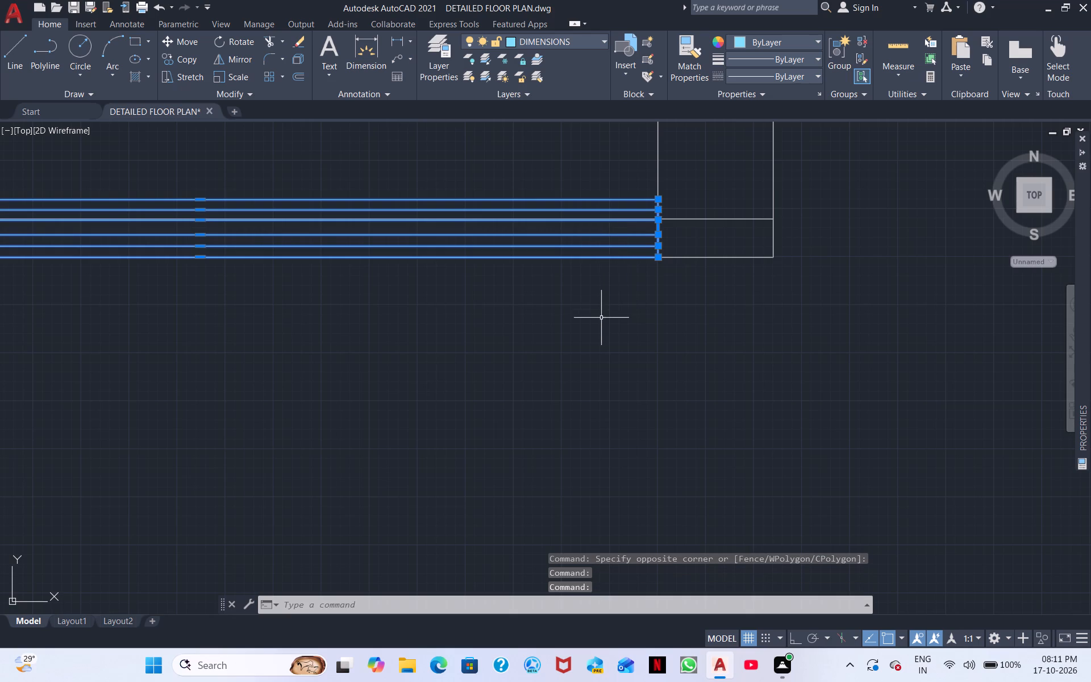
pyautogui.scroll(-1, 598, 322)
pyautogui.rightClick(607, 327)
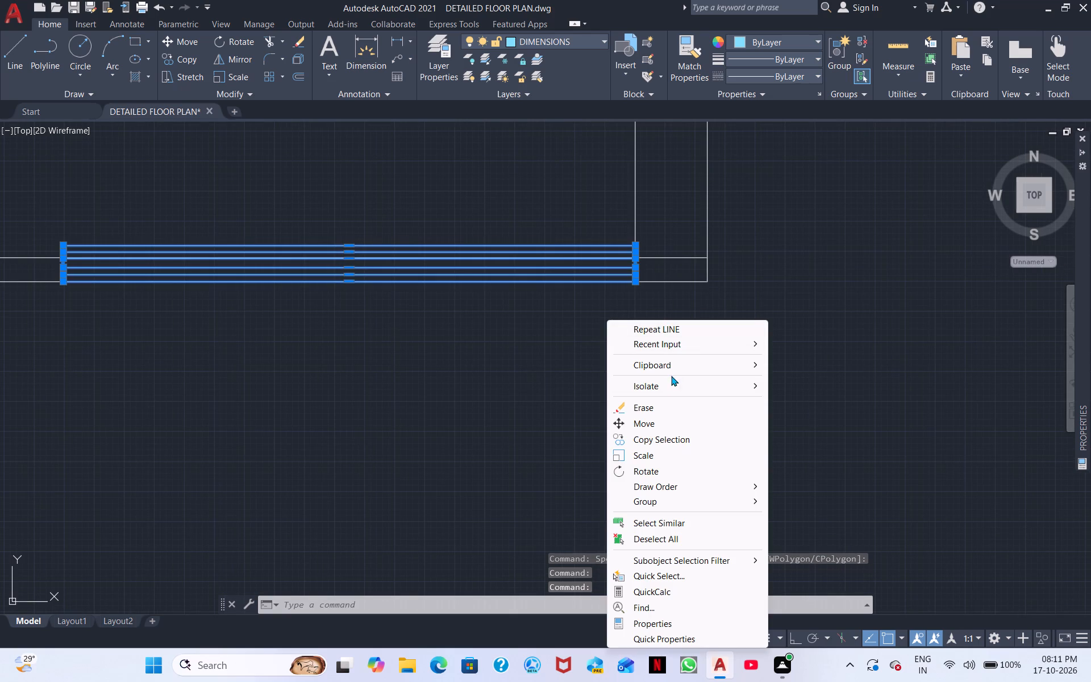
pyautogui.click(657, 418)
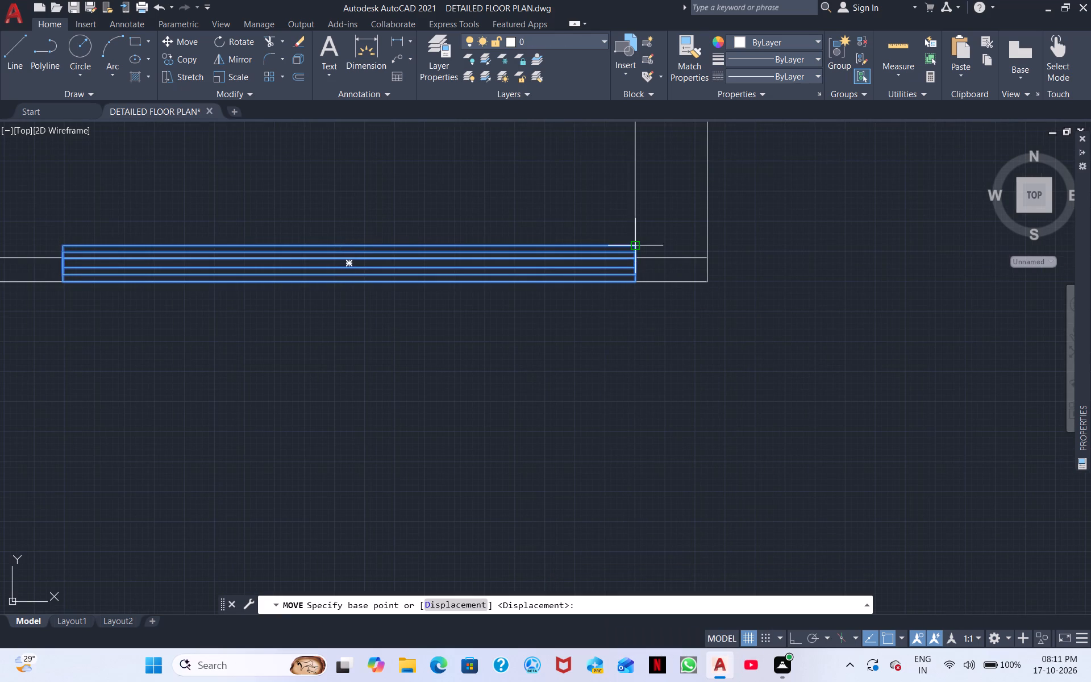
pyautogui.click(638, 246)
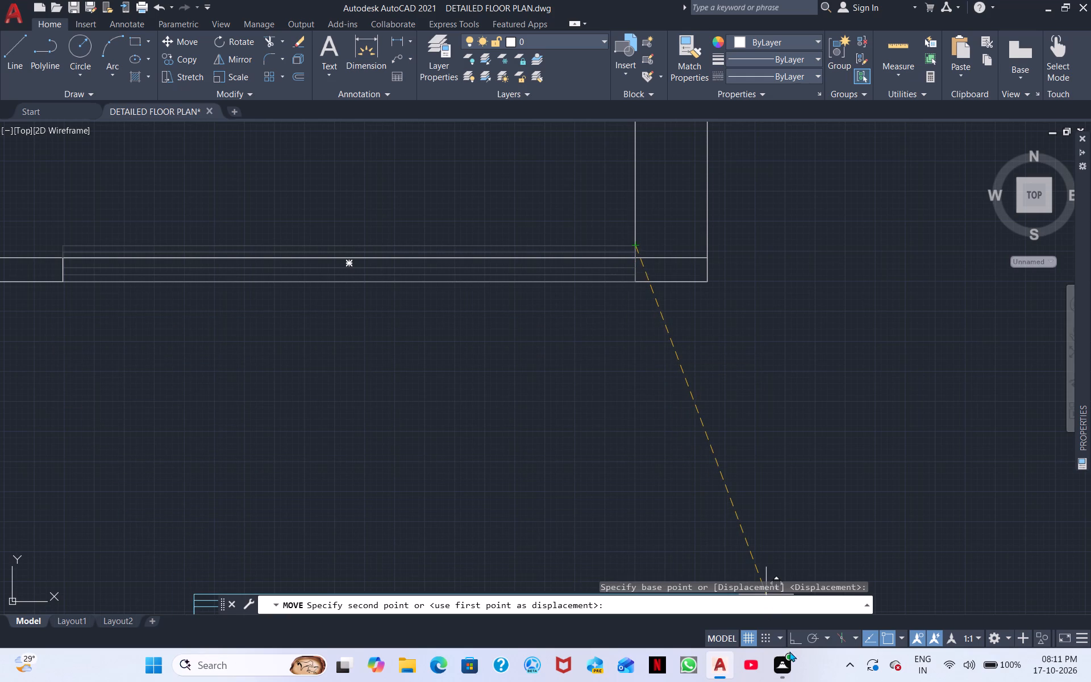
pyautogui.click(789, 641)
pyautogui.click(613, 344)
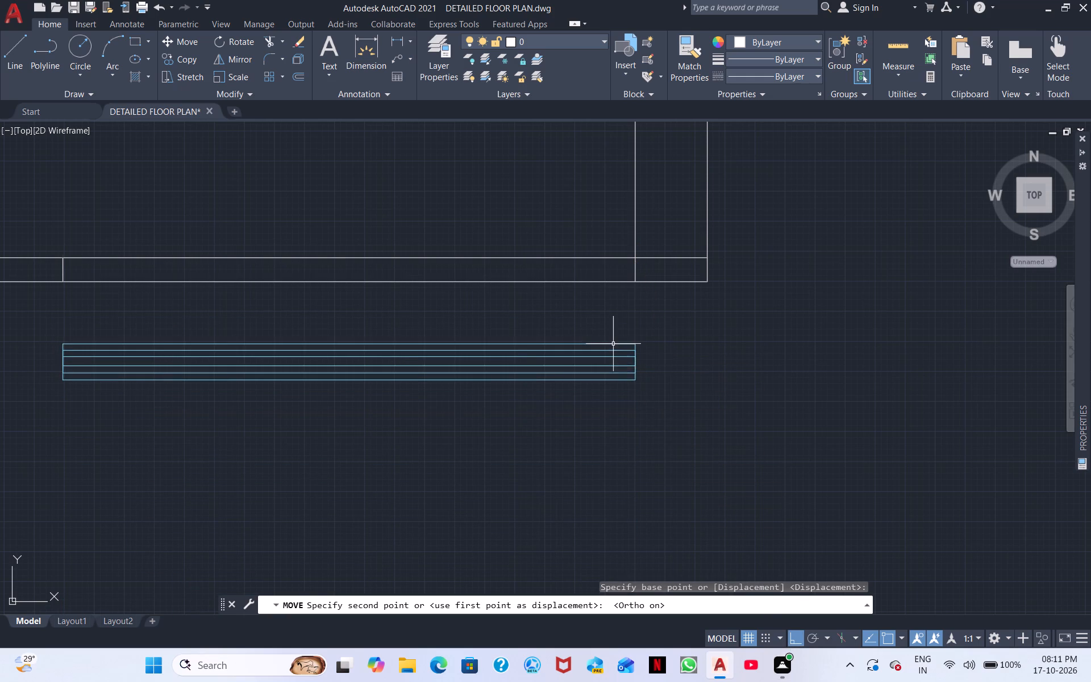
# Trim both bottom wall lines between the new closing line and the right outer wall's inner face to open the window gap.
pyautogui.moveTo(409, 306); pyautogui.dragTo(748, 318, button='middle')
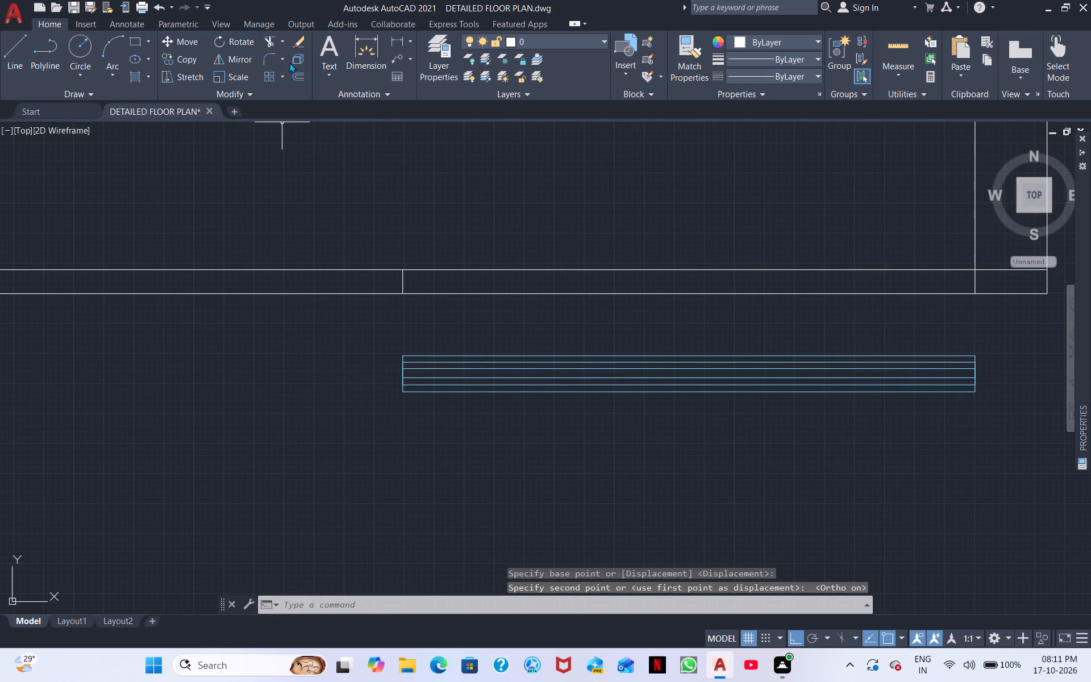
pyautogui.click(266, 45)
pyautogui.click(566, 271)
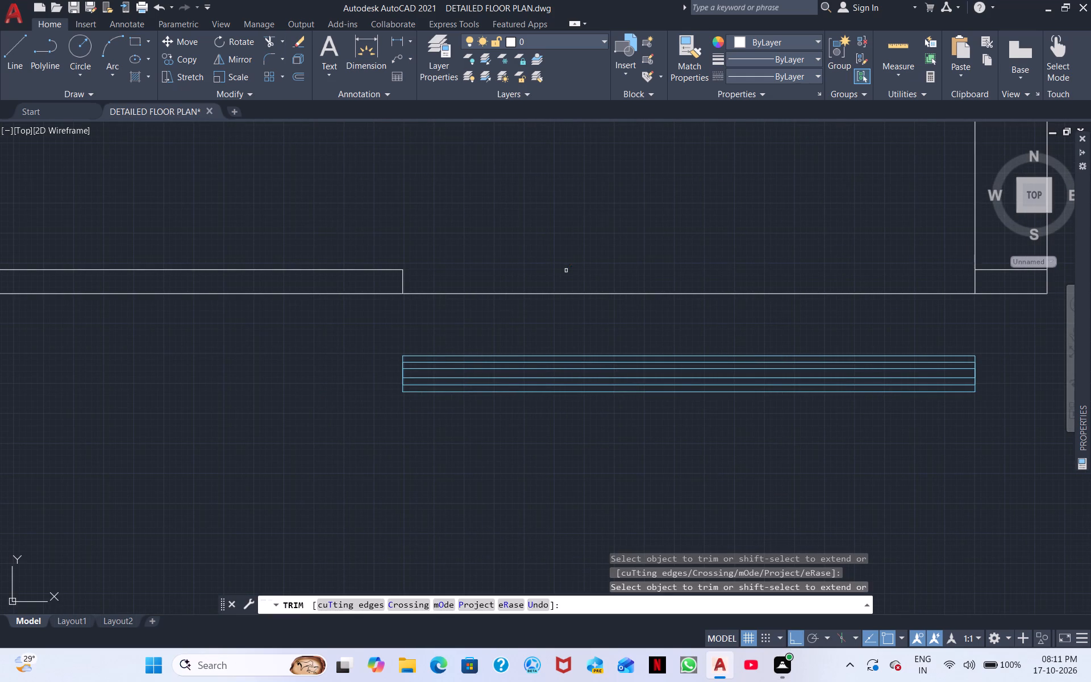
pyautogui.click(571, 294)
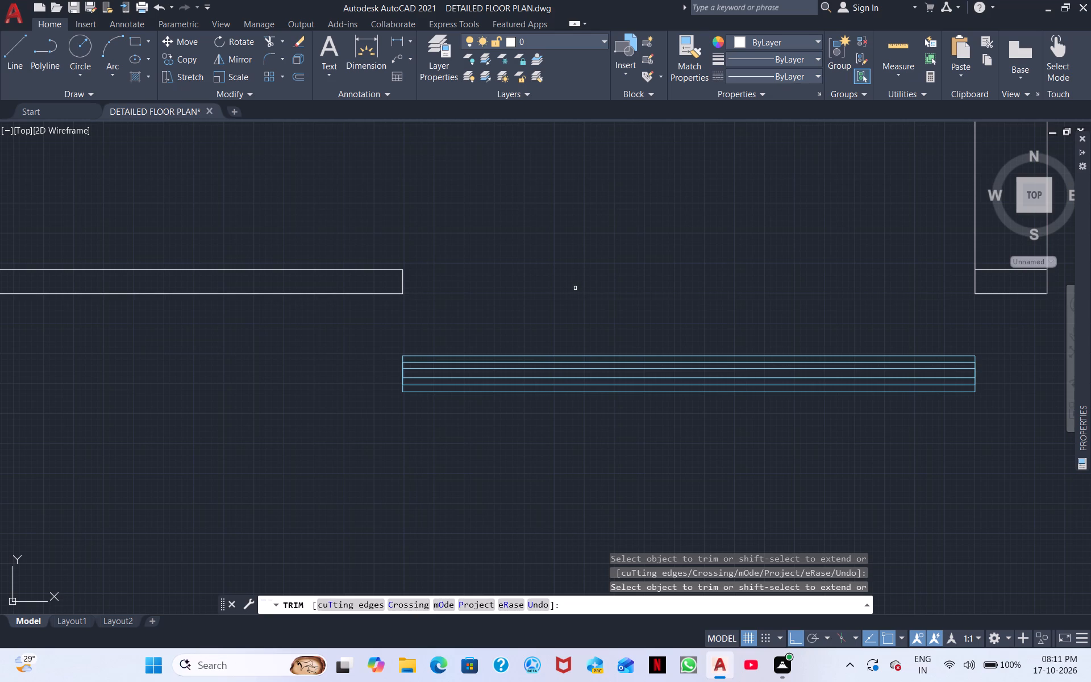
pyautogui.press('Escape')
# Move the window rectangles up into the opening, placing their lower-right corner on the lower-left corner of the right wall's end.
pyautogui.moveTo(642, 429); pyautogui.dragTo(635, 427)
pyautogui.click(489, 336)
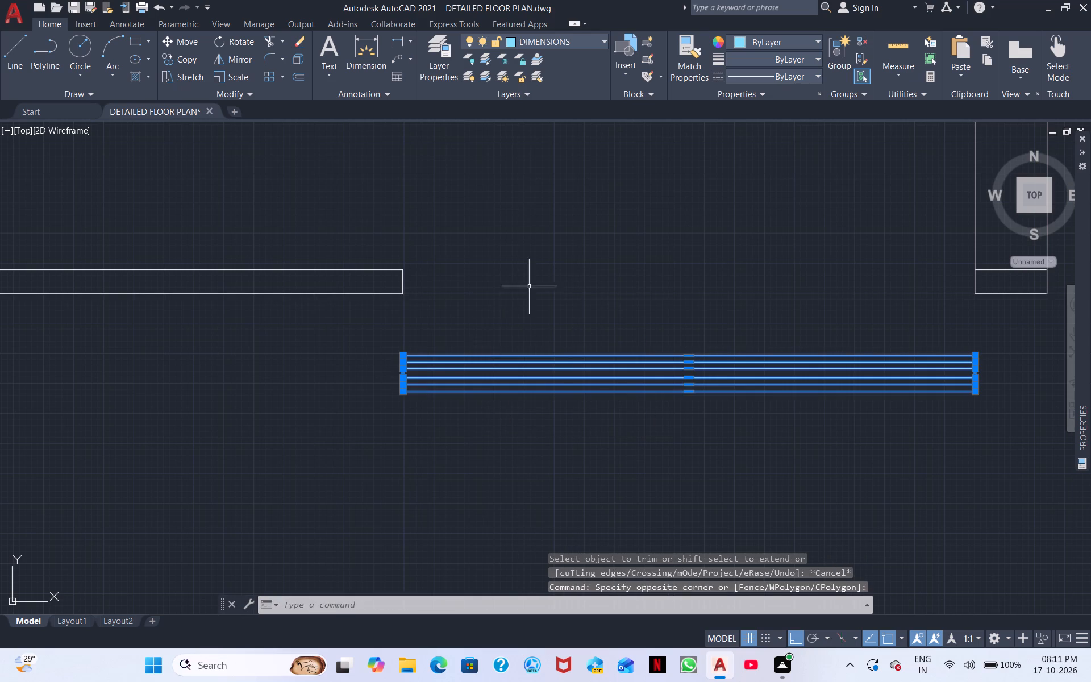
pyautogui.moveTo(549, 267); pyautogui.dragTo(295, 257, button='middle')
pyautogui.rightClick(459, 269)
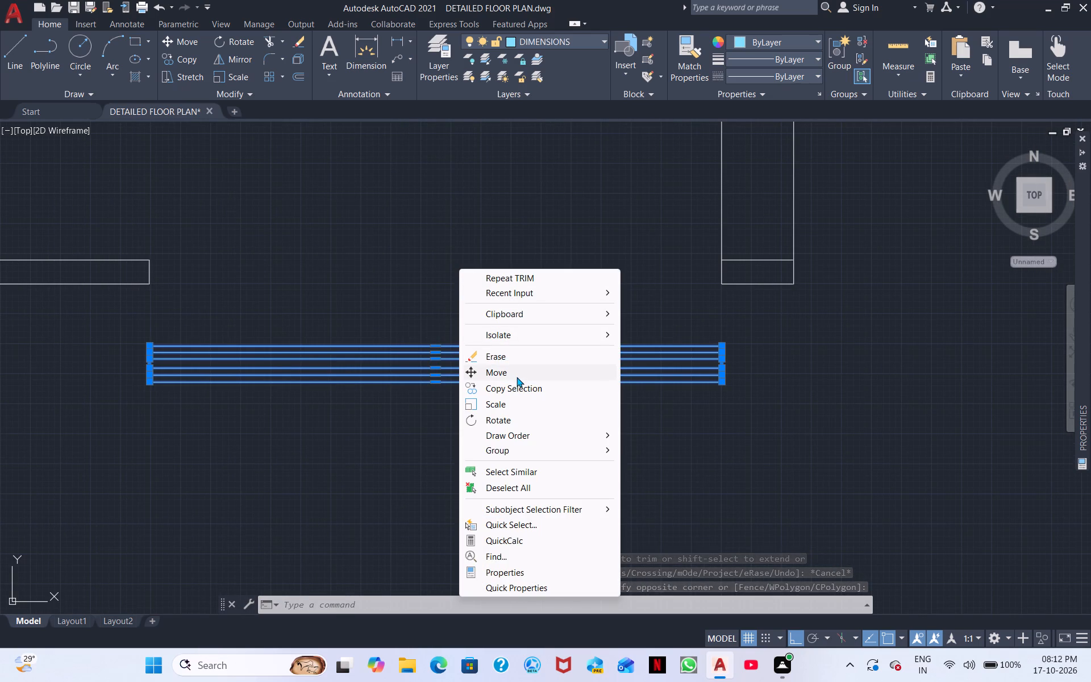
pyautogui.click(519, 376)
pyautogui.scroll(2, 668, 336)
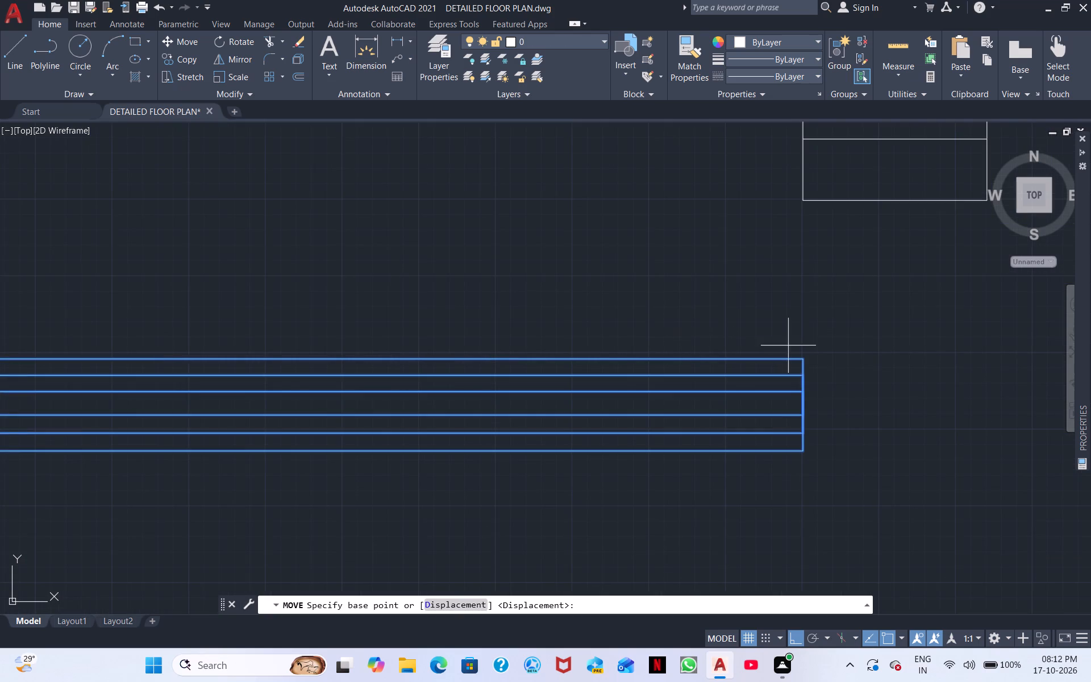
pyautogui.moveTo(788, 346); pyautogui.dragTo(388, 275, button='middle')
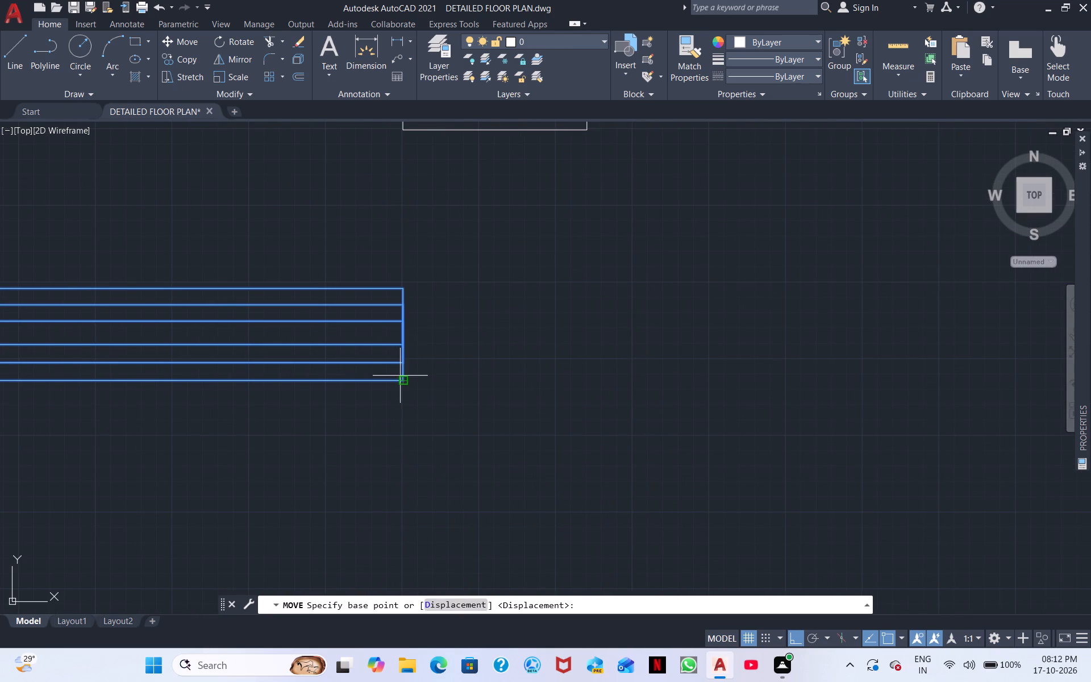
pyautogui.click(400, 376)
pyautogui.moveTo(373, 164); pyautogui.dragTo(384, 310, button='middle')
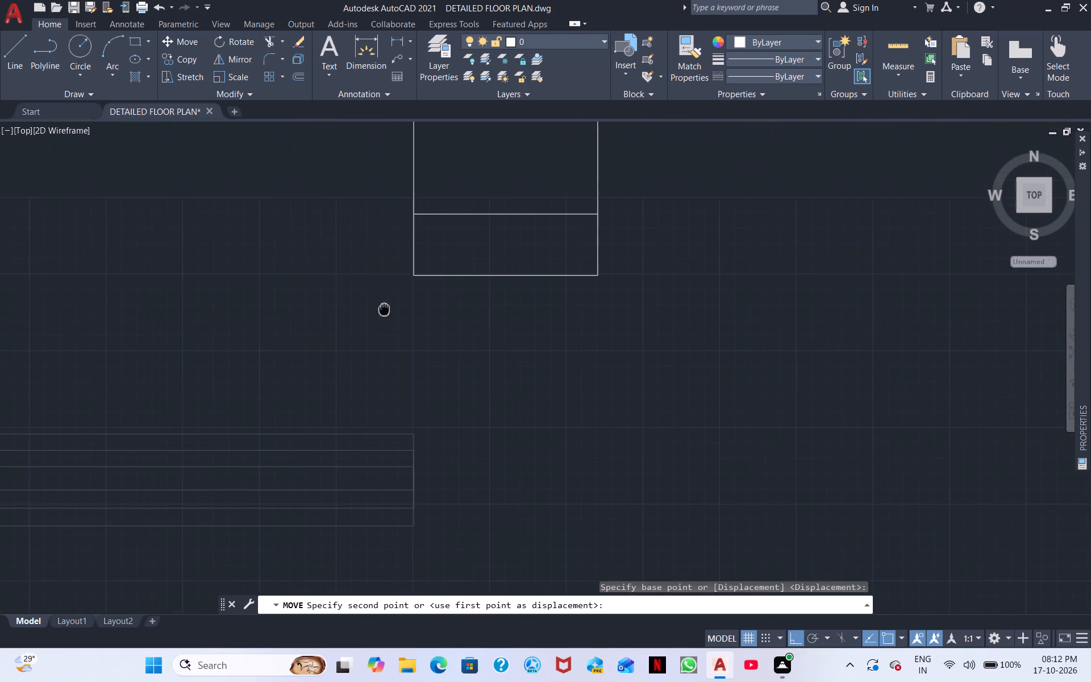
pyautogui.moveTo(384, 310); pyautogui.dragTo(385, 310, button='middle')
pyautogui.click(415, 277)
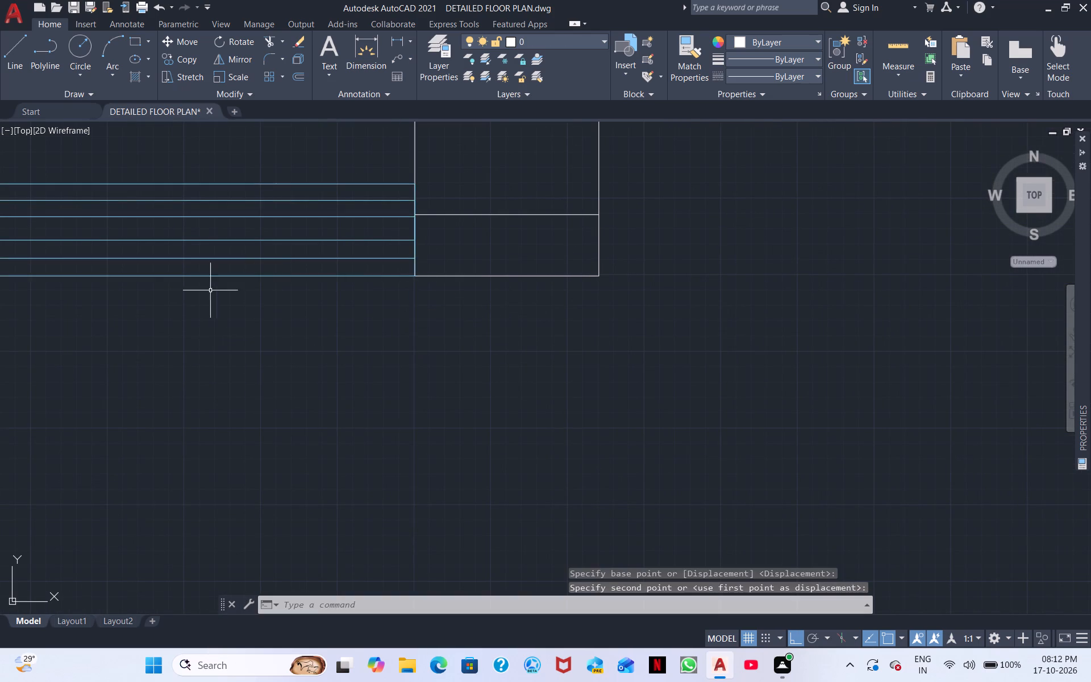
# Outline a thicker bottom wall section from the window's upper-left corner to below the inner room's lower-right corner, and down to the outer wall line.
pyautogui.scroll(-2, 209, 290)
pyautogui.moveTo(212, 317); pyautogui.dragTo(596, 323, button='middle')
pyautogui.scroll(-1, 248, 327)
pyautogui.moveTo(251, 327); pyautogui.dragTo(611, 346, button='middle')
pyautogui.moveTo(513, 394); pyautogui.dragTo(597, 391, button='middle')
pyautogui.moveTo(409, 338); pyautogui.dragTo(493, 383, button='middle')
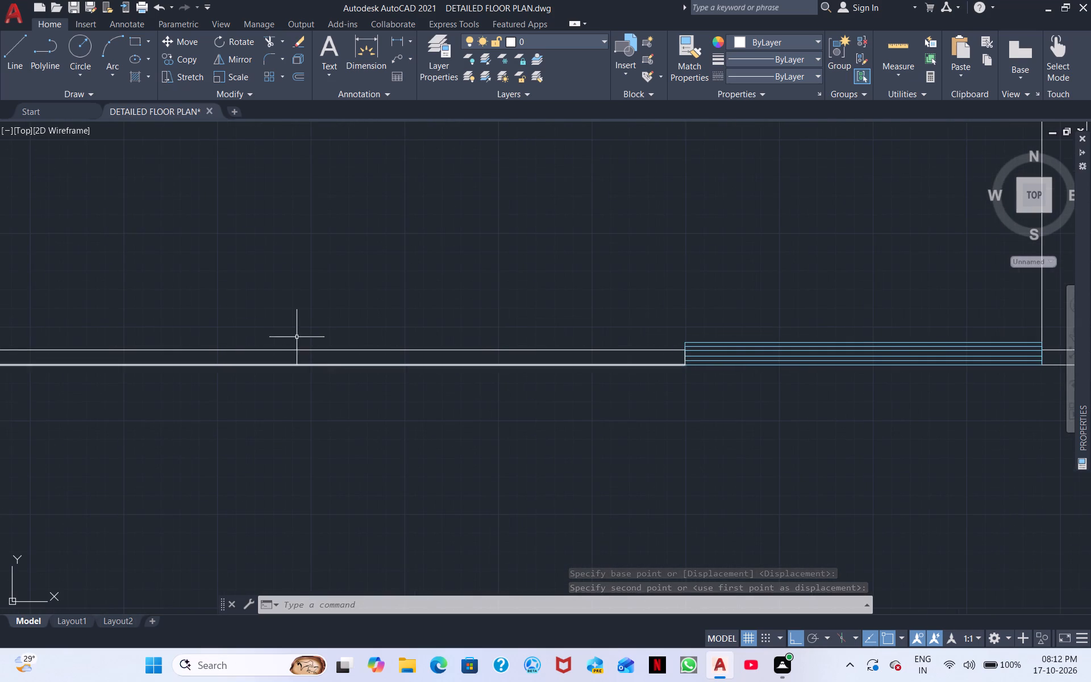
pyautogui.click(11, 44)
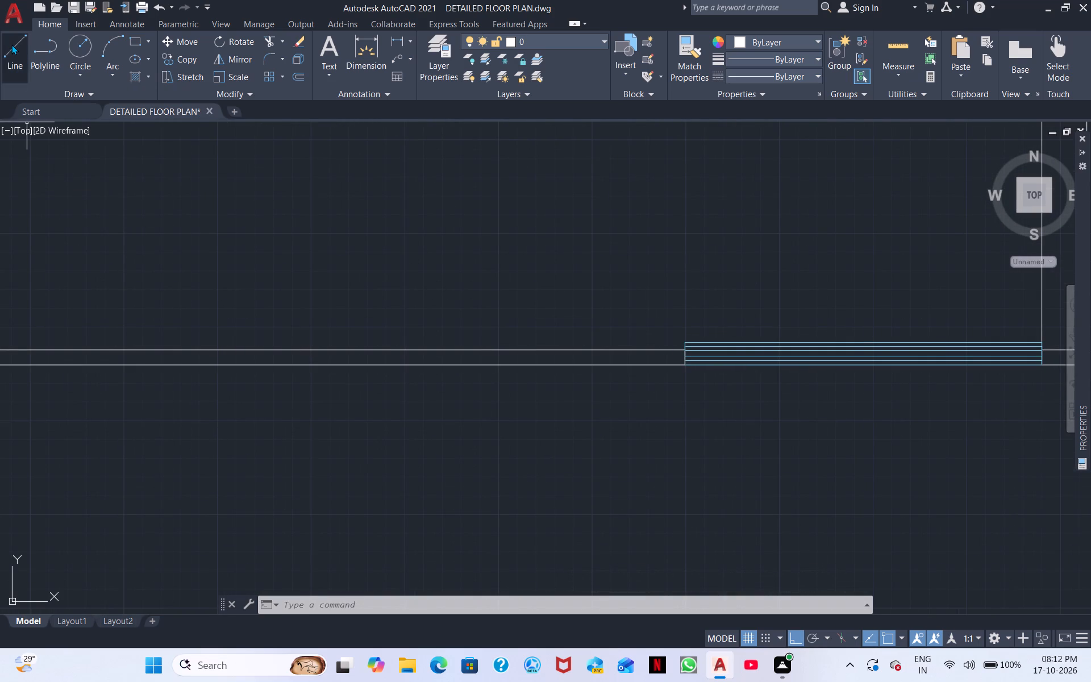
pyautogui.scroll(3, 593, 334)
pyautogui.moveTo(778, 384); pyautogui.dragTo(676, 384, button='middle')
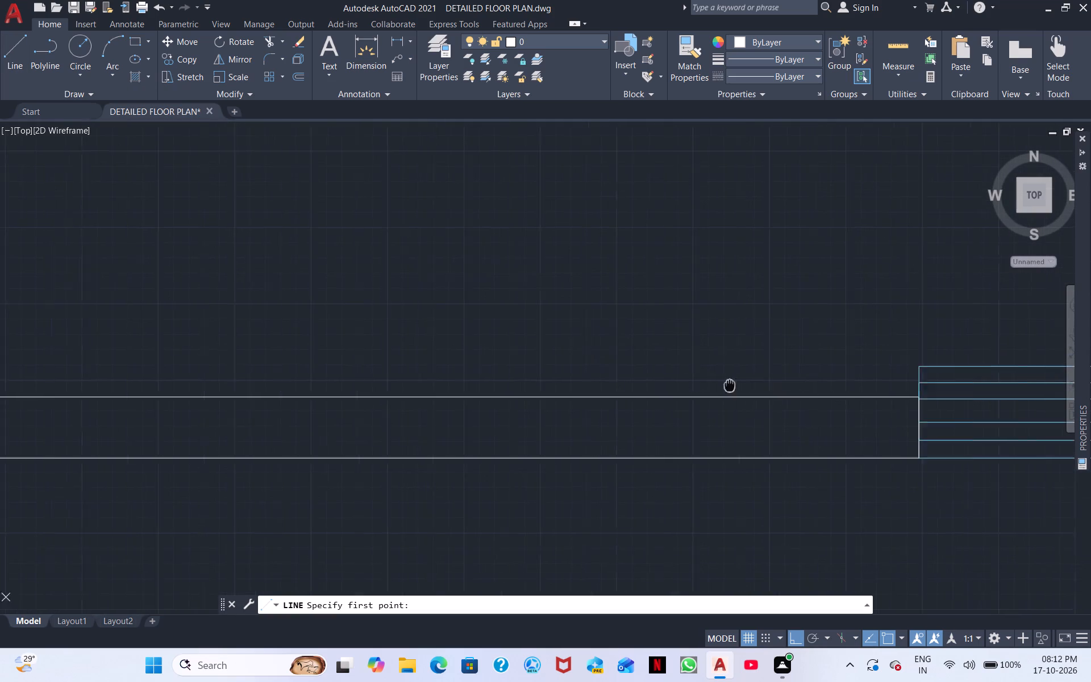
pyautogui.moveTo(676, 384); pyautogui.dragTo(442, 361, button='middle')
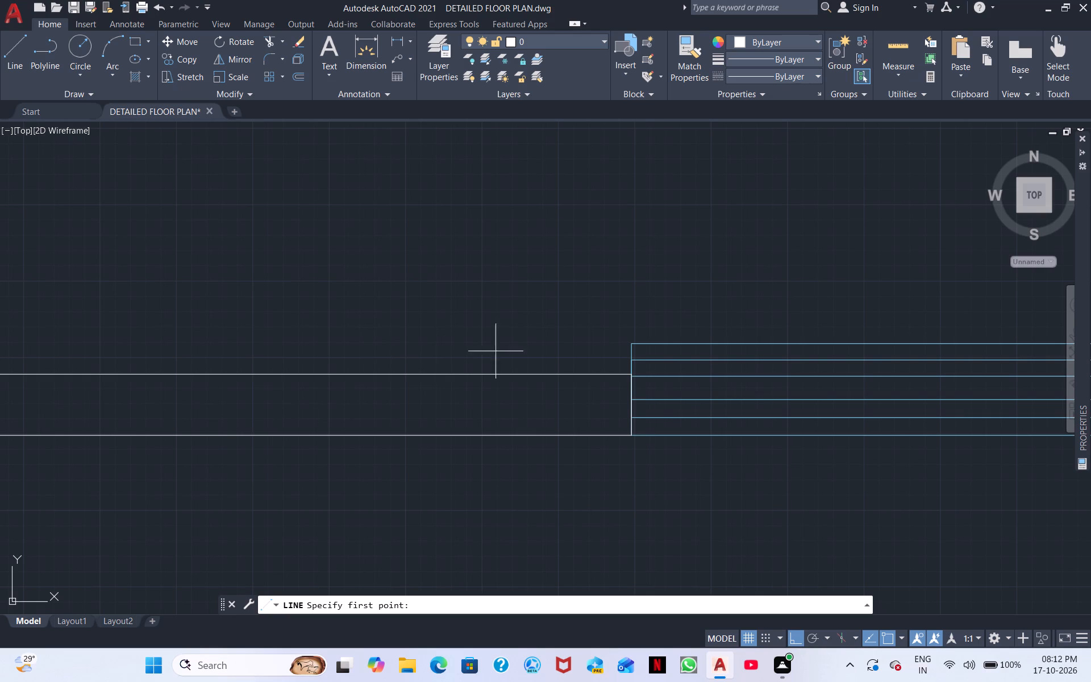
pyautogui.click(628, 376)
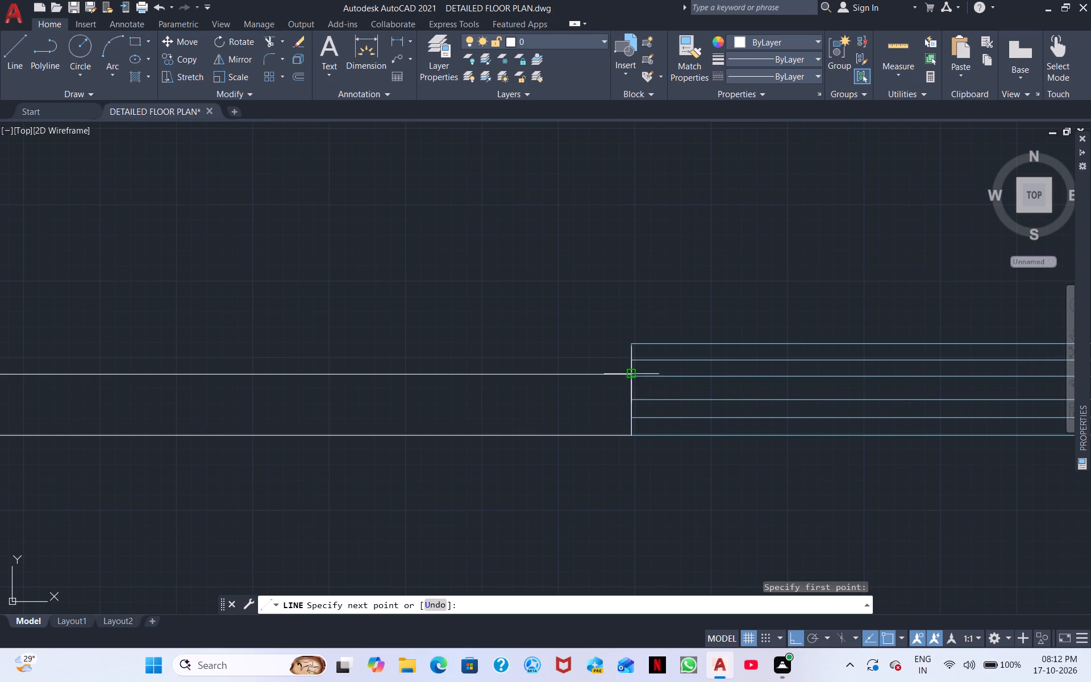
pyautogui.click(629, 346)
pyautogui.moveTo(256, 372); pyautogui.dragTo(605, 364, button='middle')
pyautogui.scroll(-3, 367, 372)
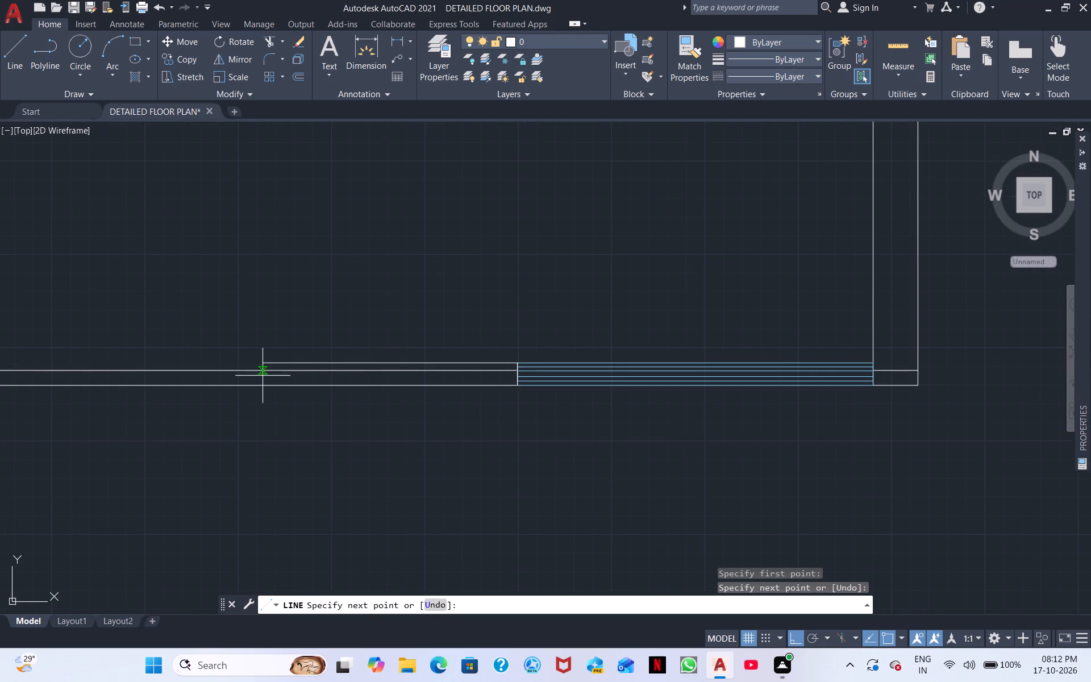
pyautogui.moveTo(263, 376); pyautogui.dragTo(678, 366, button='middle')
pyautogui.scroll(-3, 490, 360)
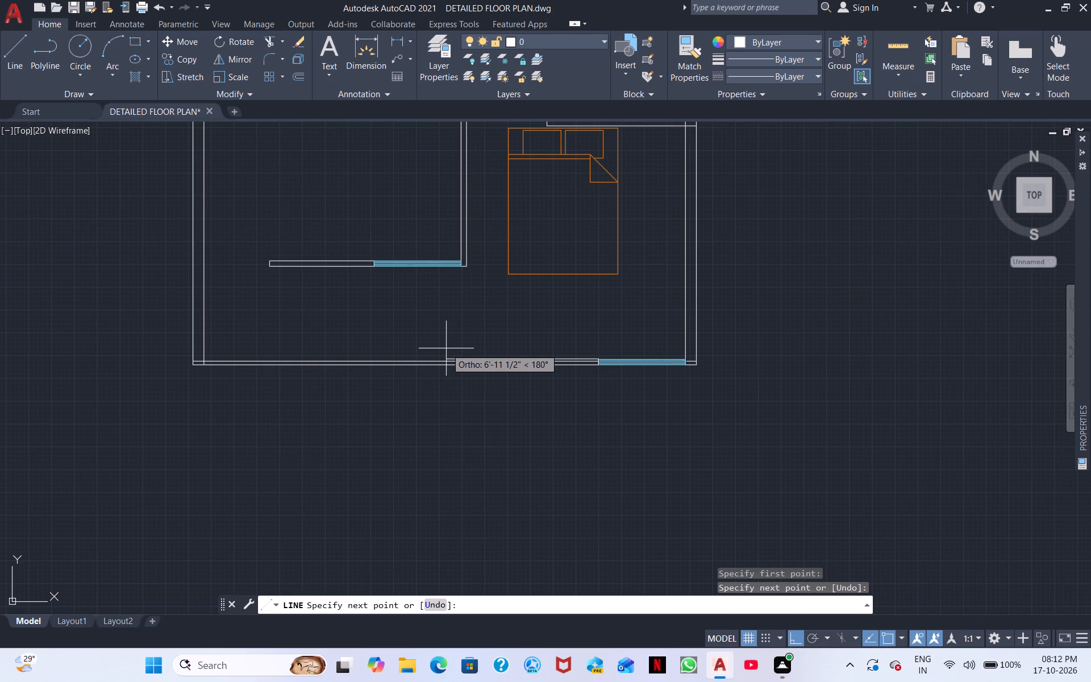
pyautogui.scroll(3, 448, 356)
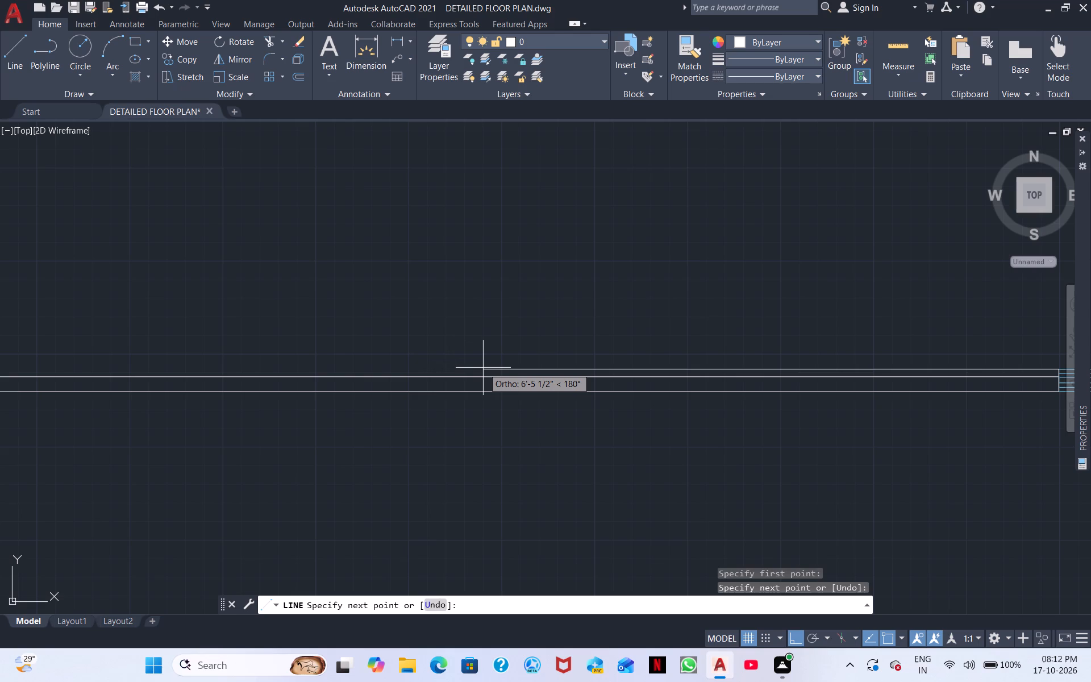
pyautogui.scroll(-2, 483, 364)
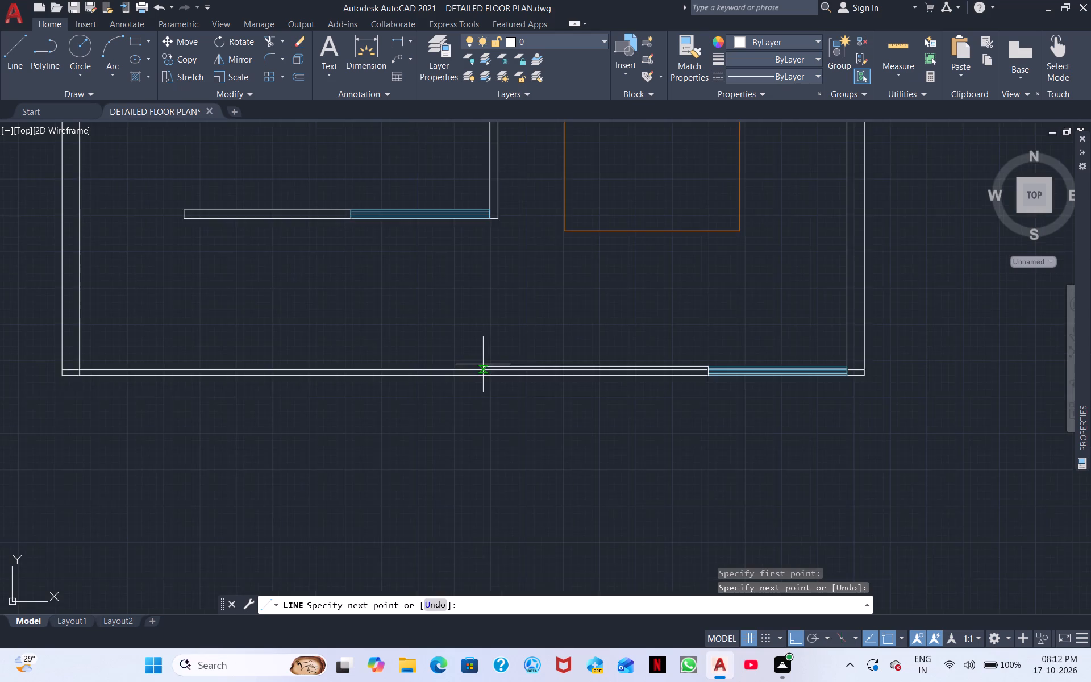
pyautogui.scroll(-2, 483, 364)
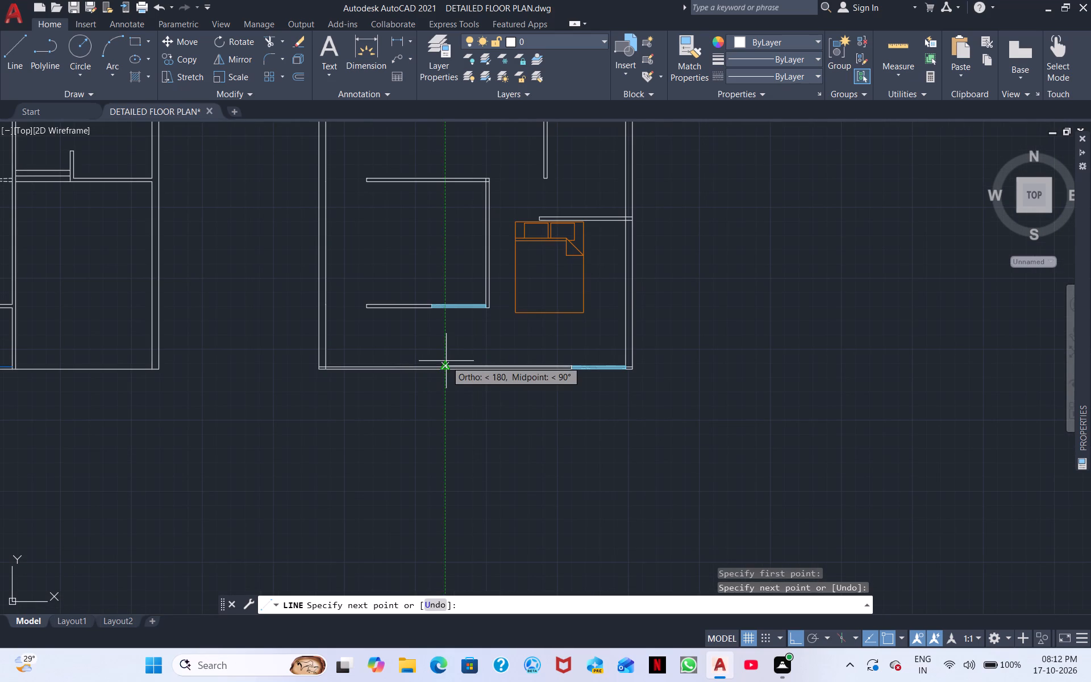
pyautogui.scroll(3, 481, 364)
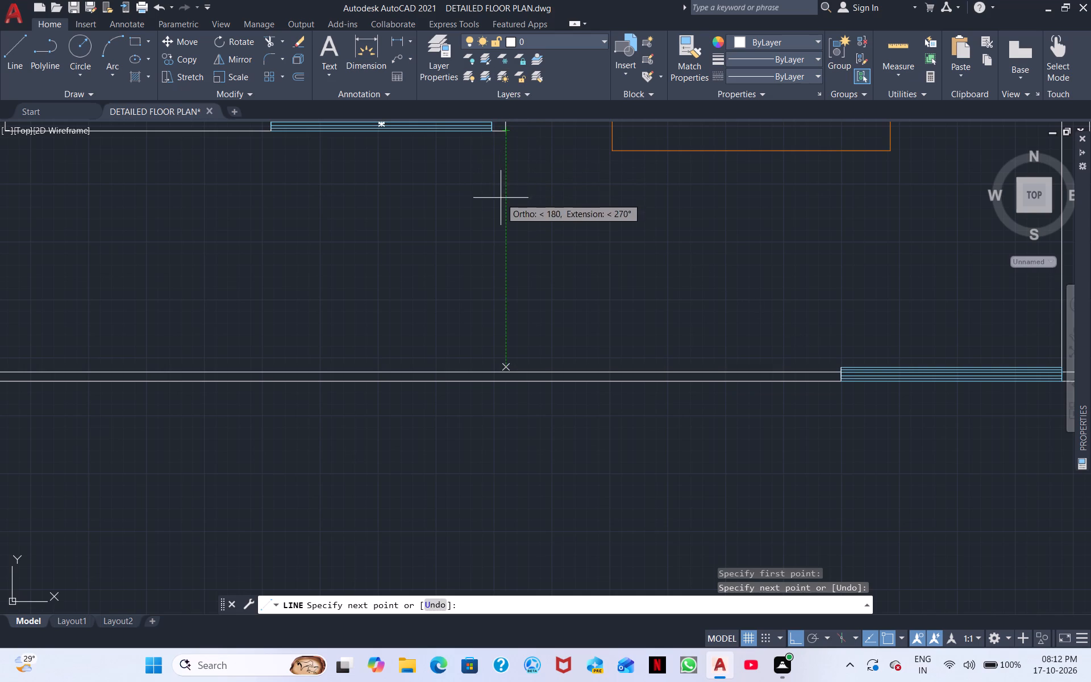
pyautogui.click(503, 367)
pyautogui.click(504, 380)
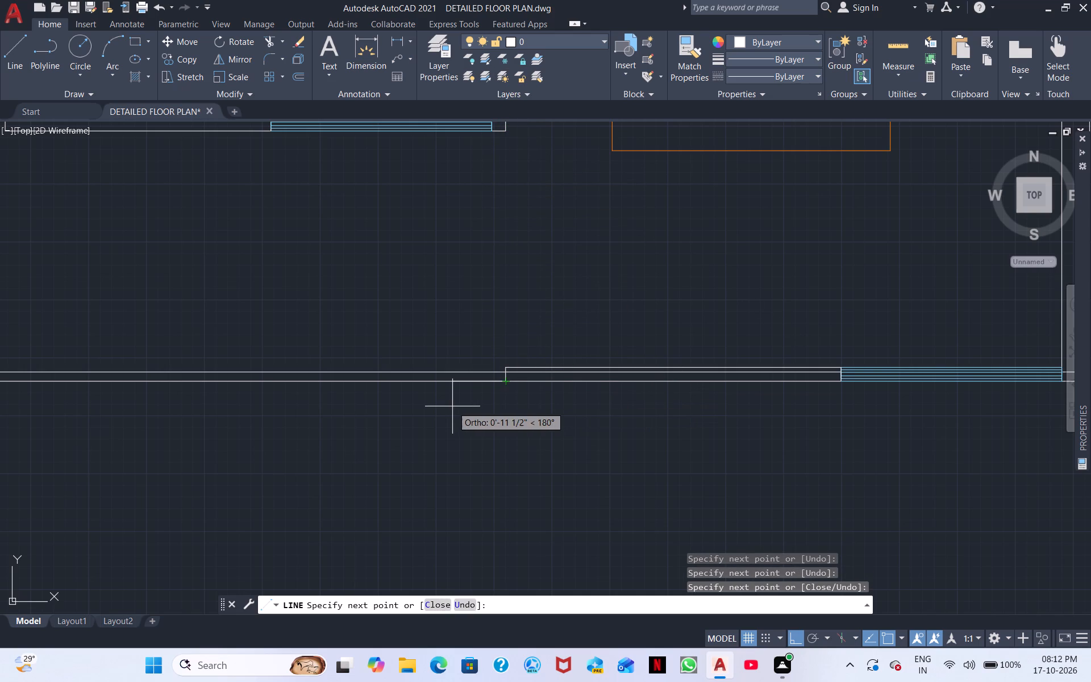
pyautogui.press('Escape')
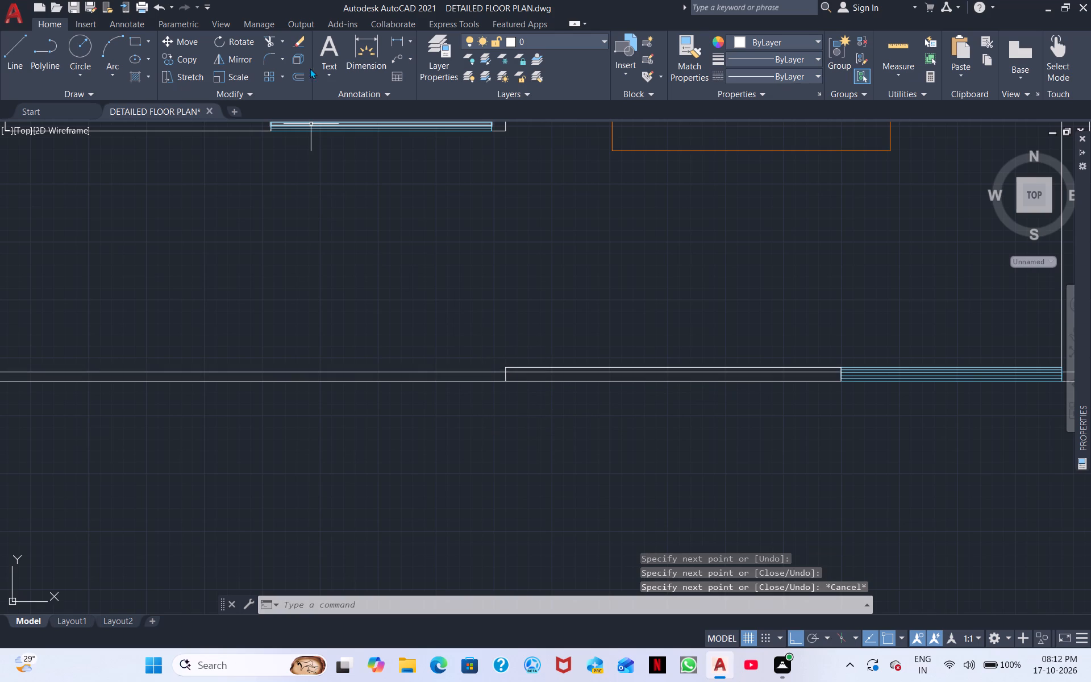
# Trim the old inner wall line and the outer wall line out of the thickened bottom wall section beside the window.
pyautogui.click(266, 41)
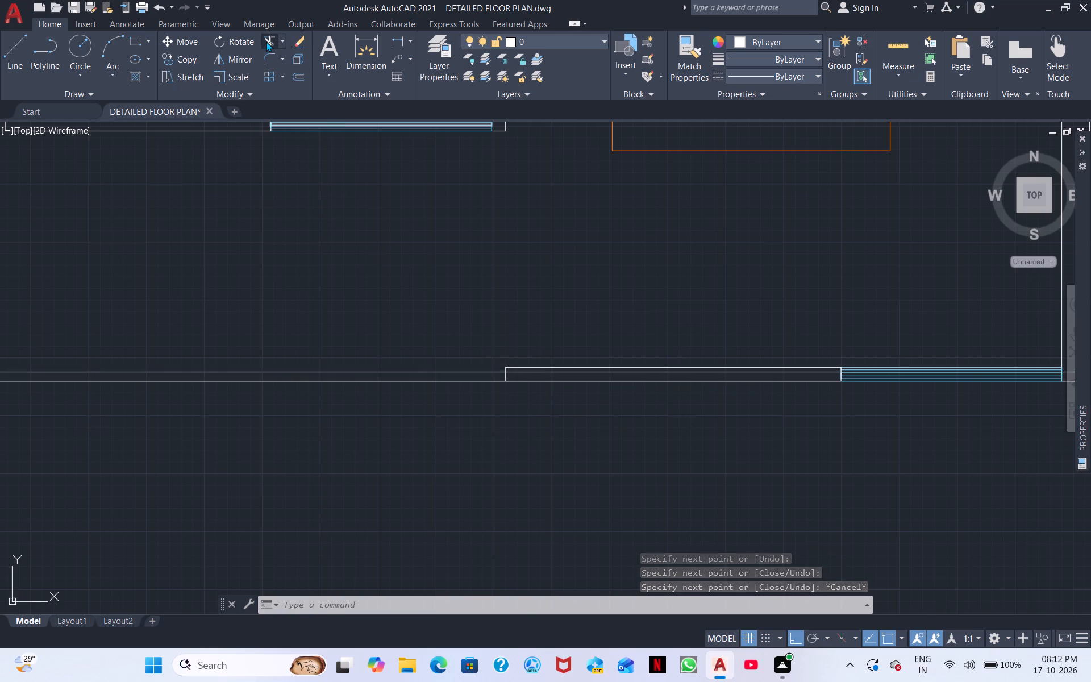
pyautogui.click(535, 371)
pyautogui.scroll(-2, 514, 284)
pyautogui.moveTo(487, 267); pyautogui.dragTo(486, 267, button='middle')
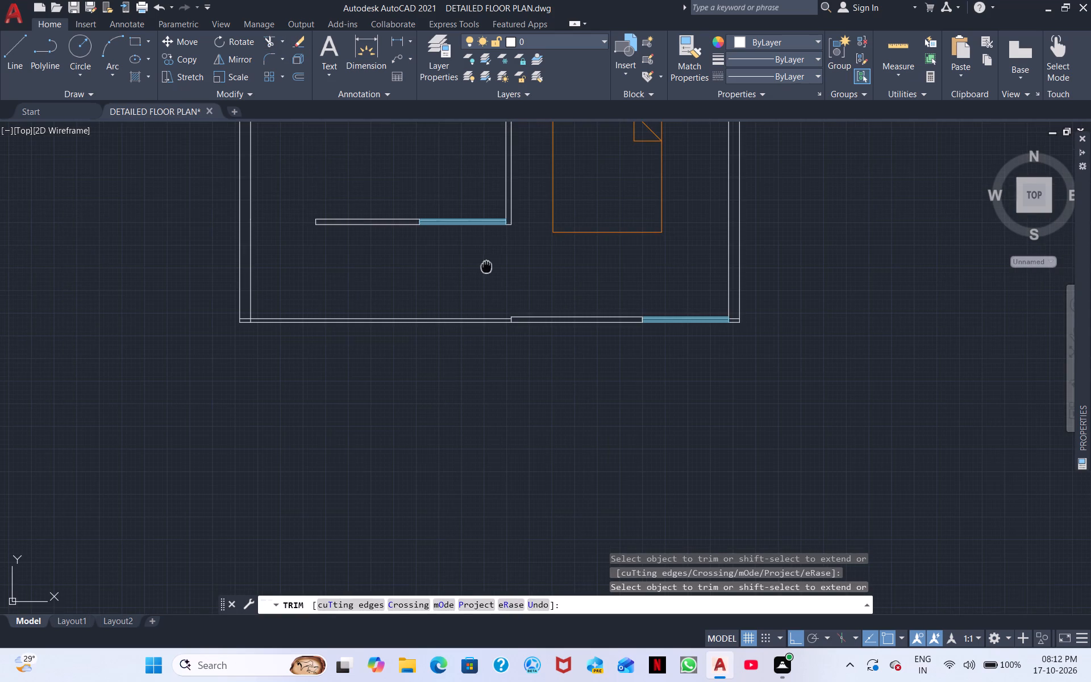
pyautogui.moveTo(486, 267); pyautogui.dragTo(486, 286, button='middle')
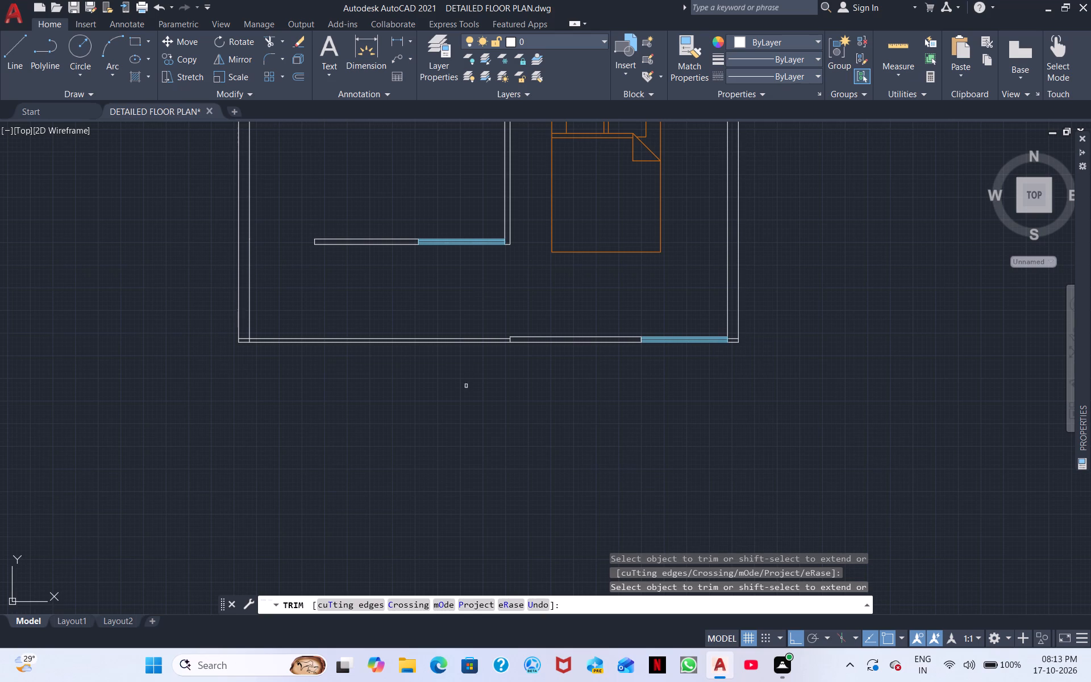
pyautogui.scroll(4, 495, 356)
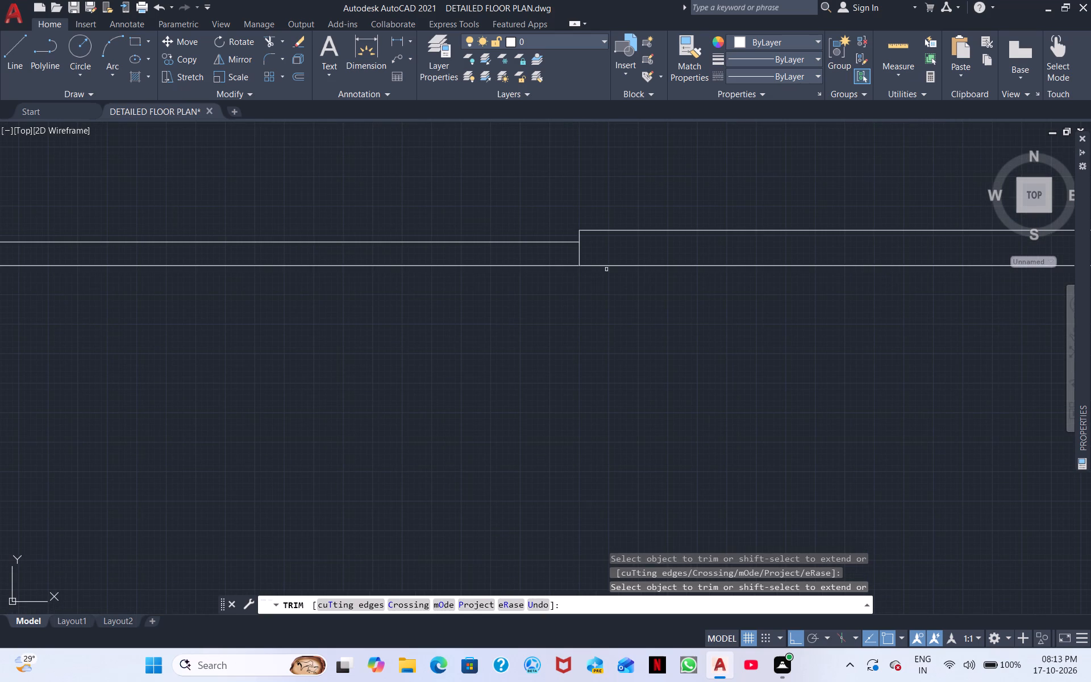
pyautogui.click(612, 266)
pyautogui.scroll(-2, 613, 291)
pyautogui.moveTo(634, 336); pyautogui.dragTo(401, 374, button='middle')
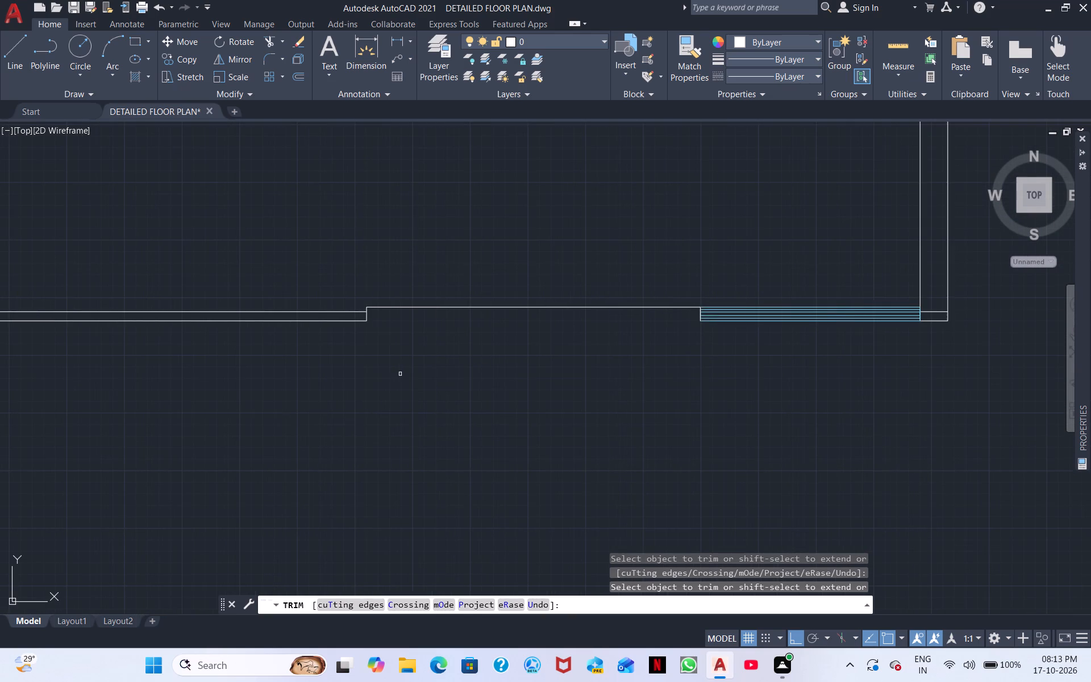
pyautogui.press('Escape')
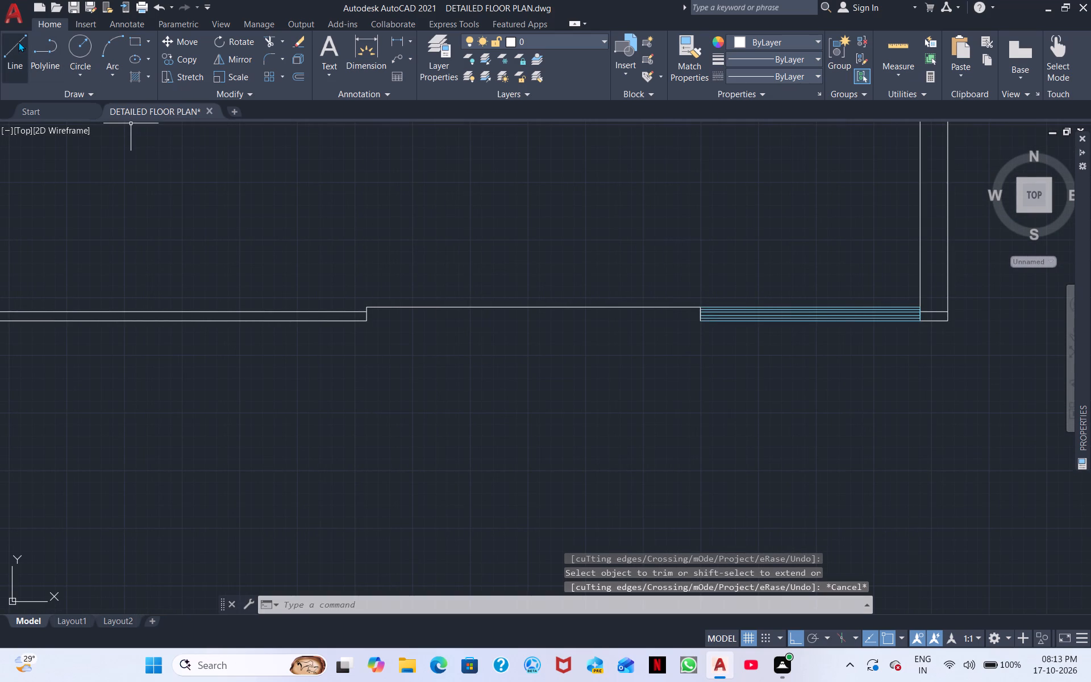
# Draw a horizontal line closing the thickened section's outer edge, from its lower-left corner to the window's lower-left corner.
pyautogui.click(18, 41)
pyautogui.click(366, 323)
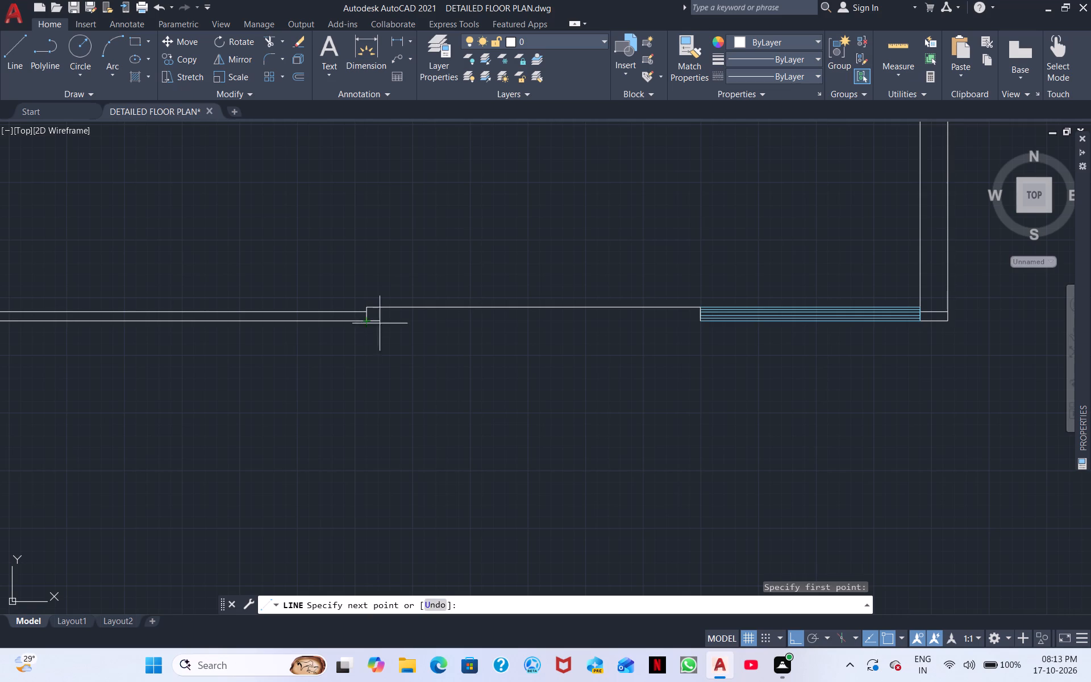
pyautogui.click(703, 320)
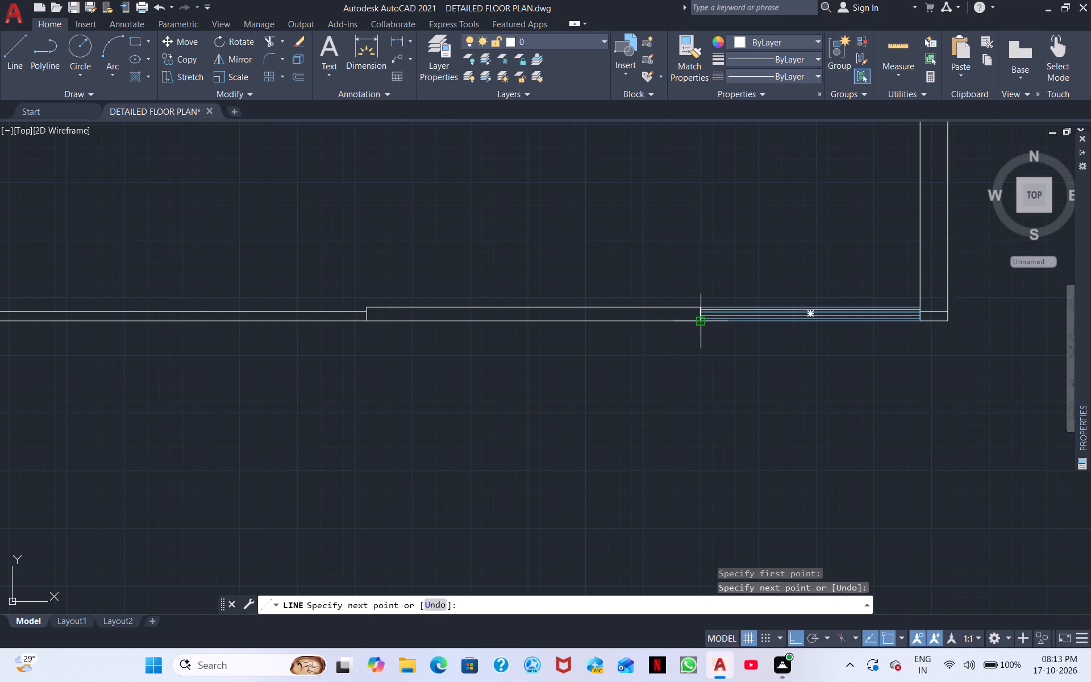
pyautogui.press('Escape')
# Trim the bottom wall's inner line where it crosses the left outer wall at the plan's lower-left corner.
pyautogui.scroll(-2, 591, 367)
pyautogui.moveTo(515, 391); pyautogui.dragTo(603, 464, button='middle')
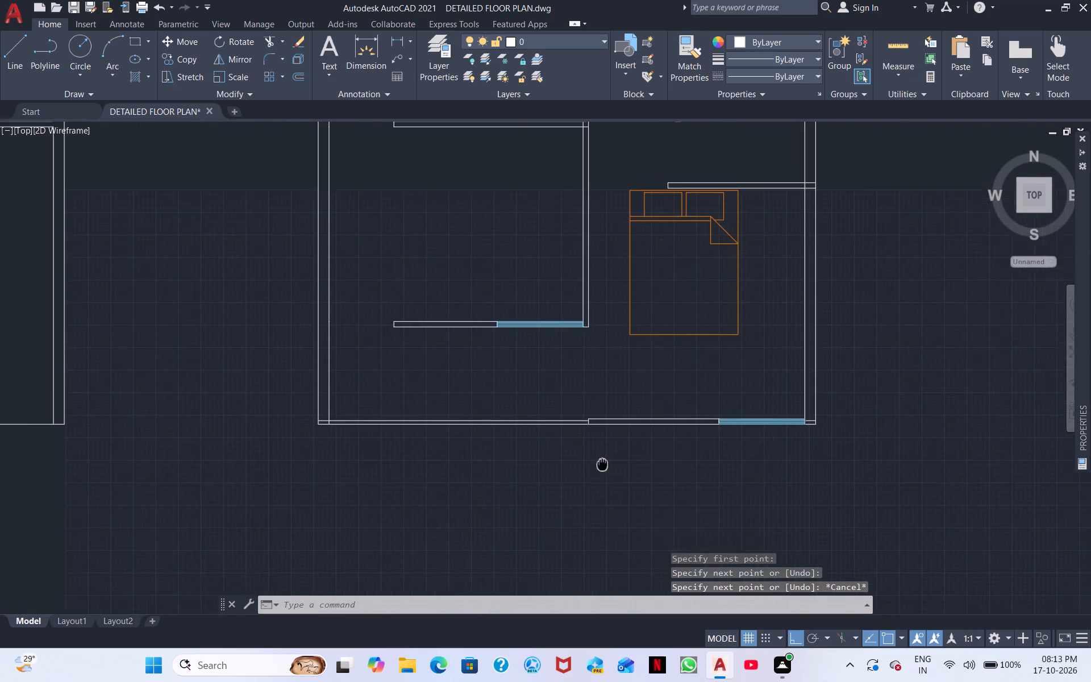
pyautogui.moveTo(603, 464); pyautogui.dragTo(617, 482, button='middle')
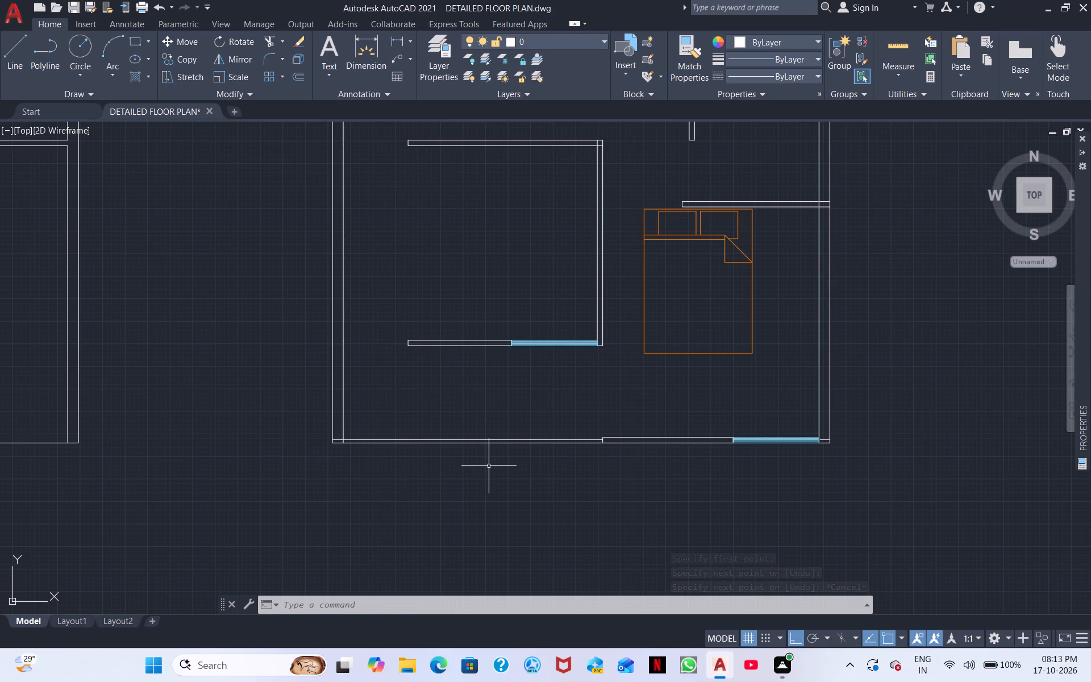
pyautogui.scroll(2, 470, 461)
pyautogui.moveTo(381, 455); pyautogui.dragTo(502, 452, button='middle')
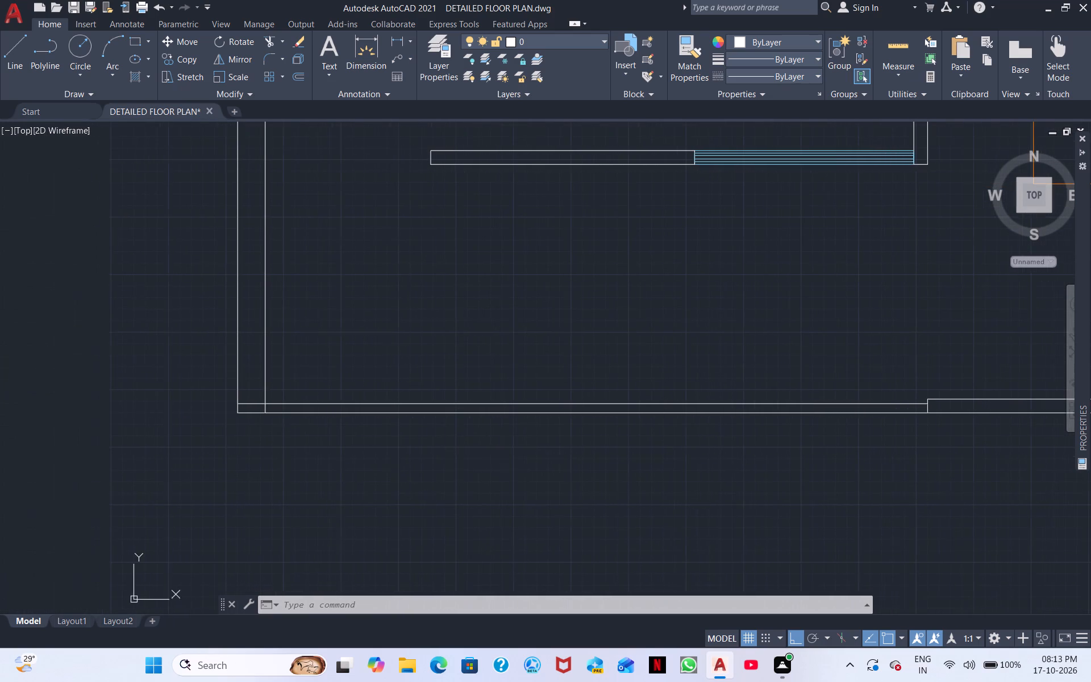
pyautogui.moveTo(393, 450); pyautogui.dragTo(489, 452, button='middle')
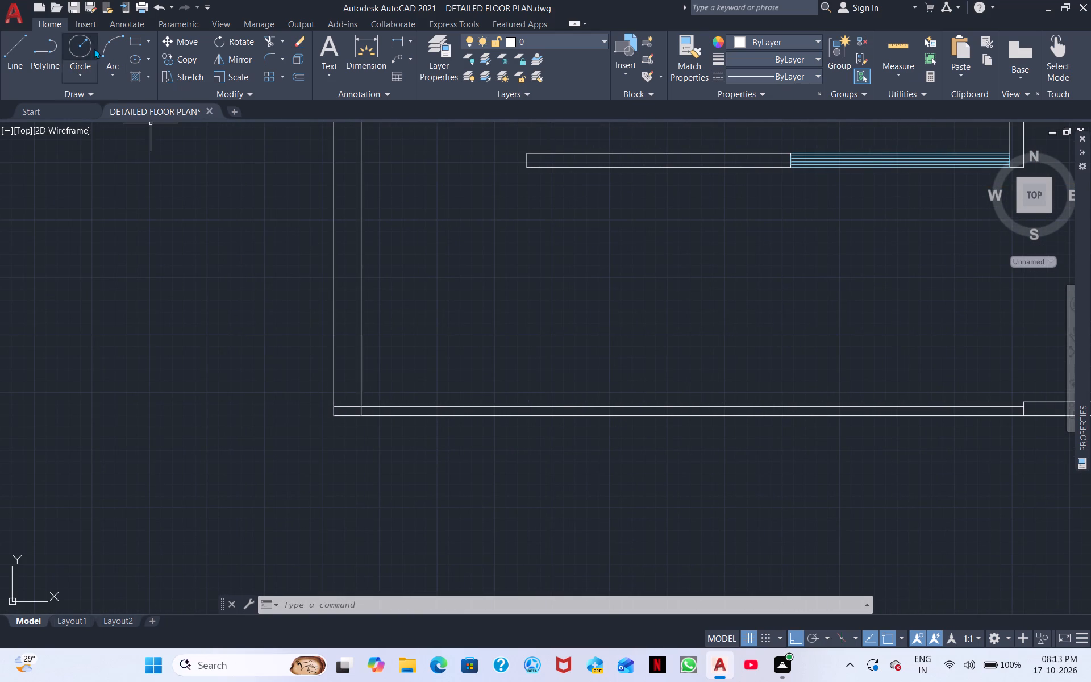
pyautogui.click(270, 41)
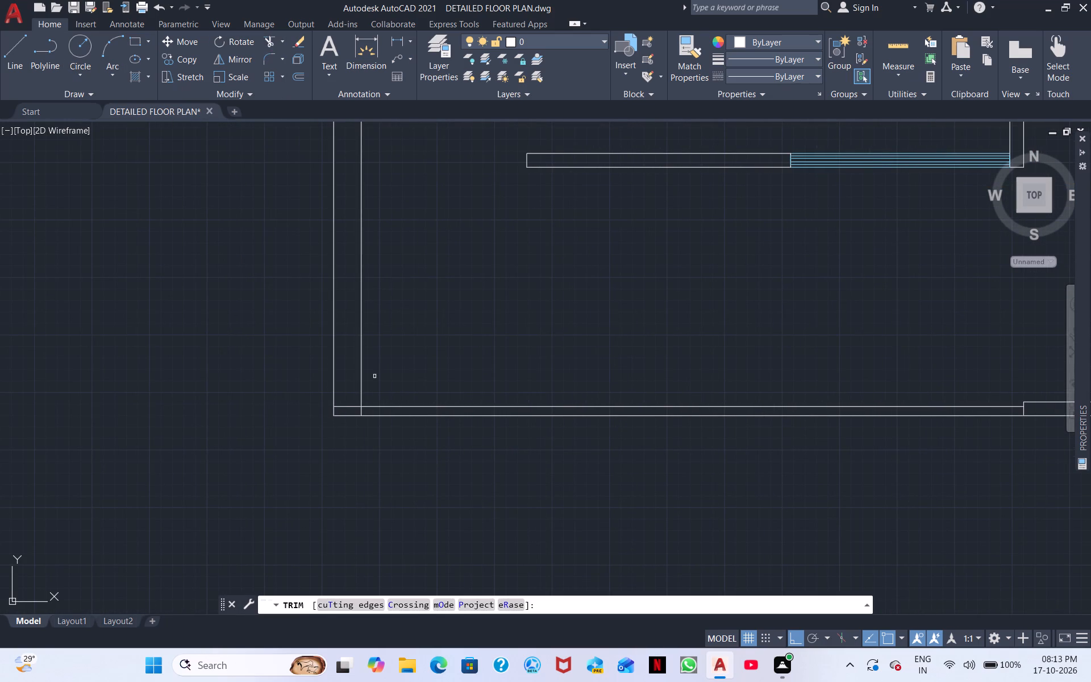
pyautogui.click(345, 407)
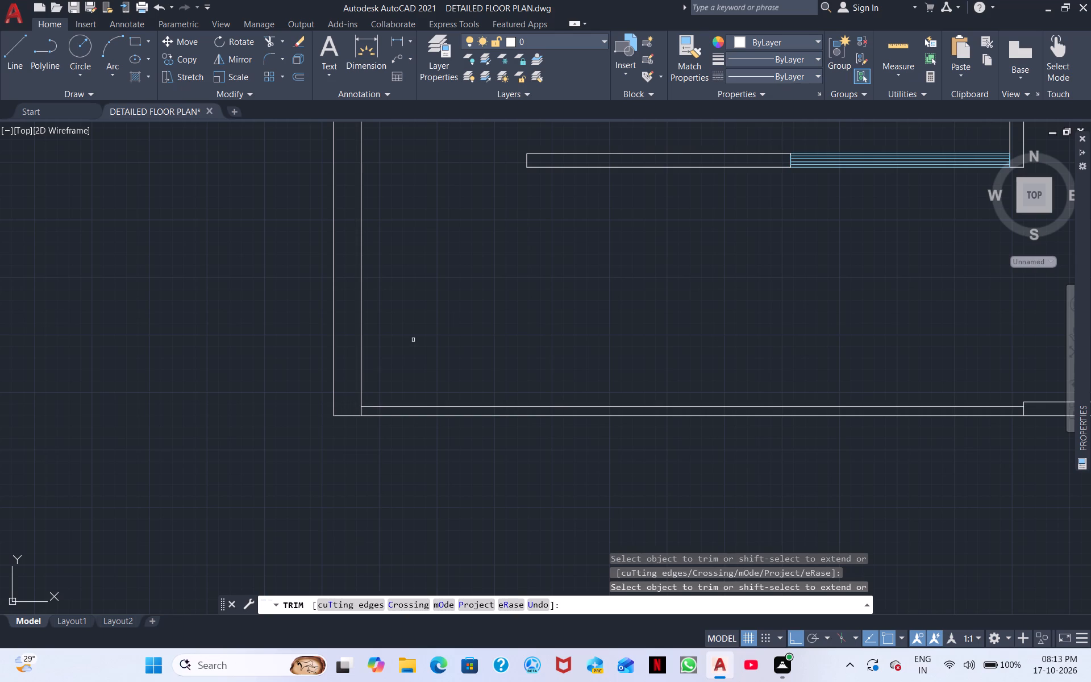
pyautogui.moveTo(456, 328); pyautogui.dragTo(271, 255, button='middle')
pyautogui.scroll(-2, 284, 257)
pyautogui.moveTo(451, 331); pyautogui.dragTo(395, 425, button='middle')
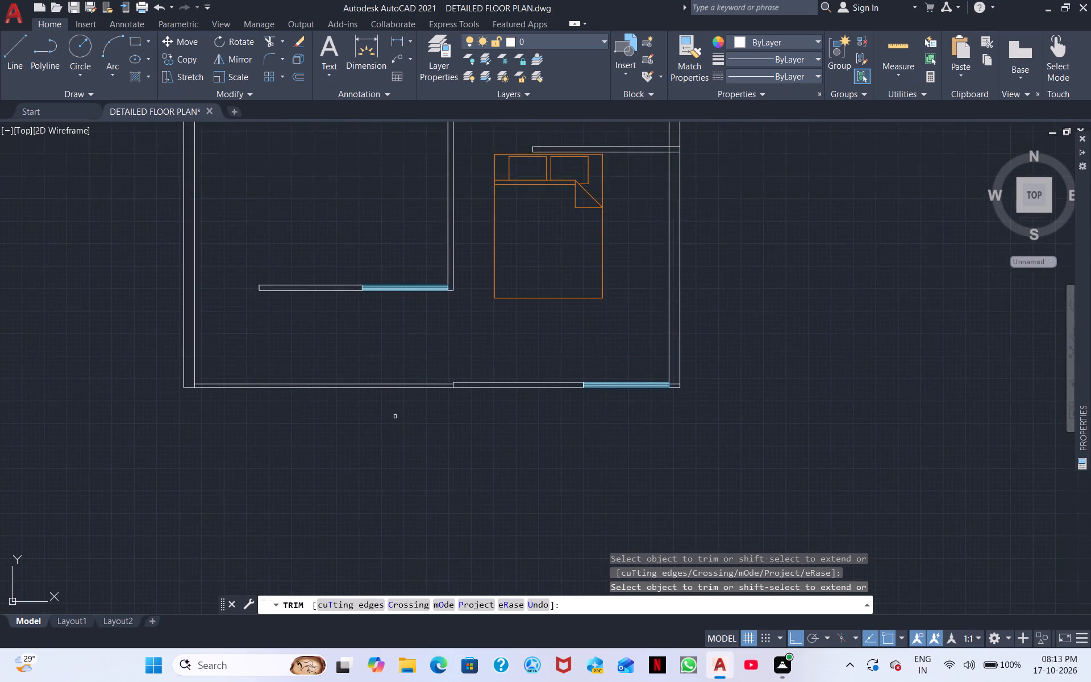
pyautogui.scroll(-2, 403, 386)
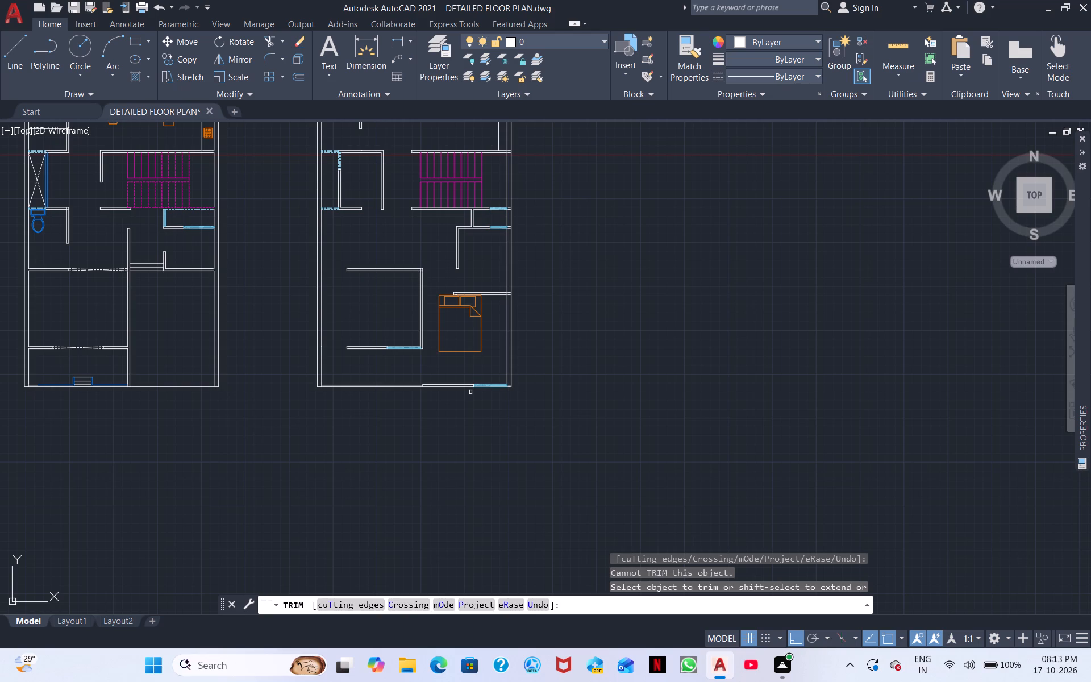
pyautogui.rightClick(629, 376)
pyautogui.click(666, 389)
# Examine the copied plan overall and the walls and windows around and below the staircase.
pyautogui.scroll(-1, 561, 372)
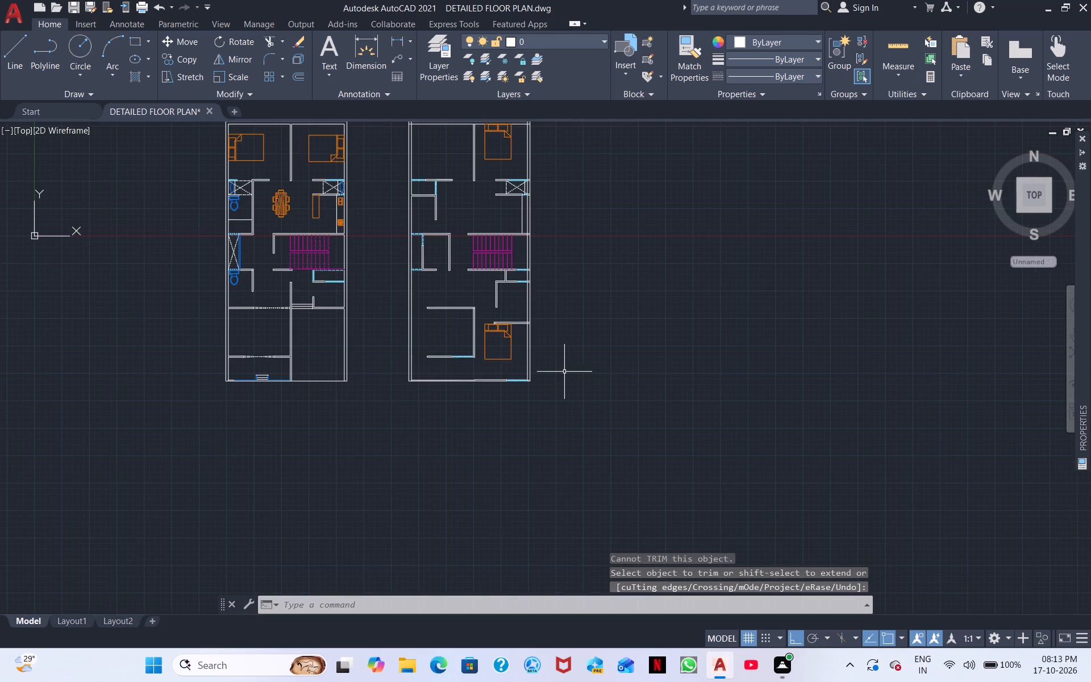
pyautogui.moveTo(566, 382); pyautogui.dragTo(576, 437, button='middle')
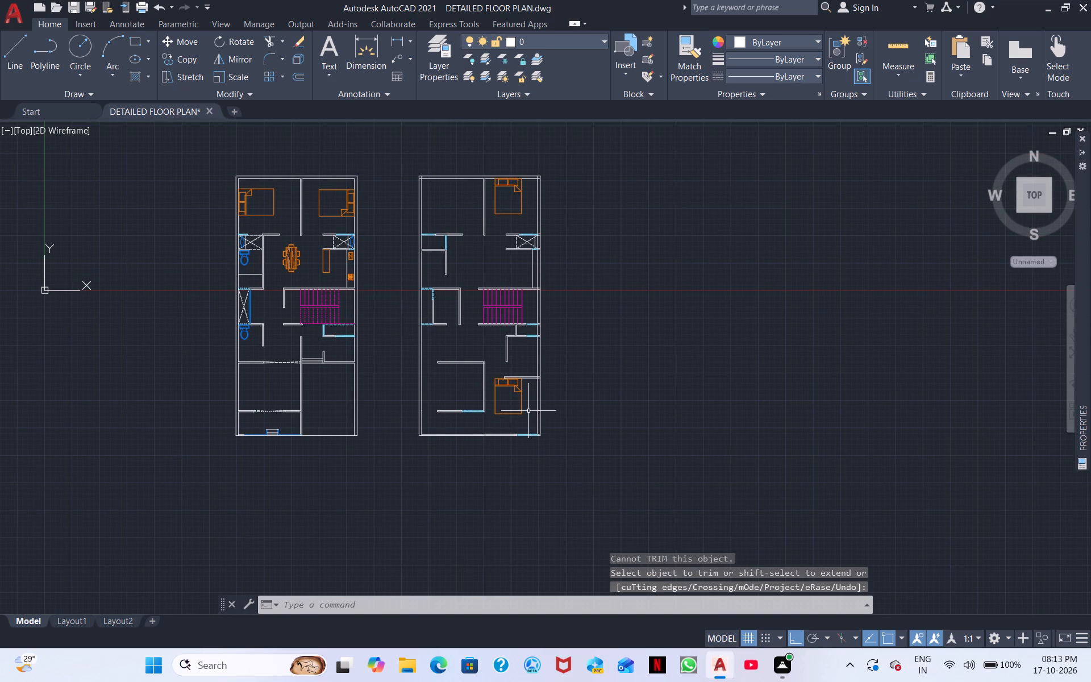
pyautogui.scroll(3, 528, 411)
pyautogui.moveTo(400, 238); pyautogui.dragTo(399, 608, button='middle')
pyautogui.scroll(1, 370, 492)
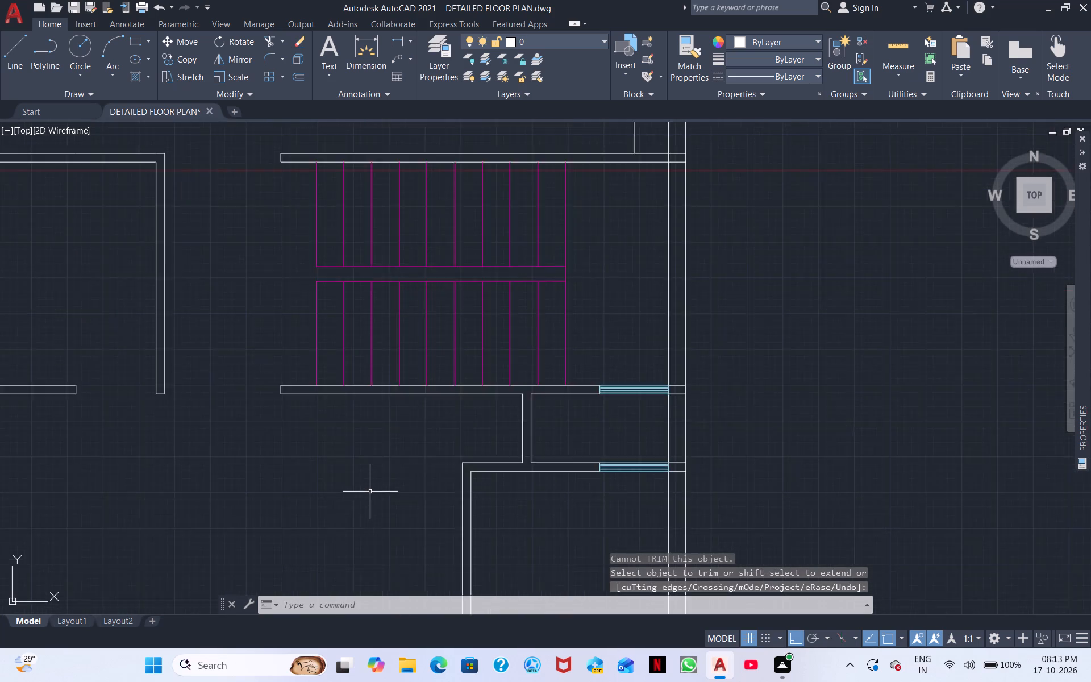
pyautogui.scroll(3, 370, 492)
pyautogui.scroll(-3, 388, 464)
pyautogui.moveTo(389, 465); pyautogui.dragTo(393, 350, button='middle')
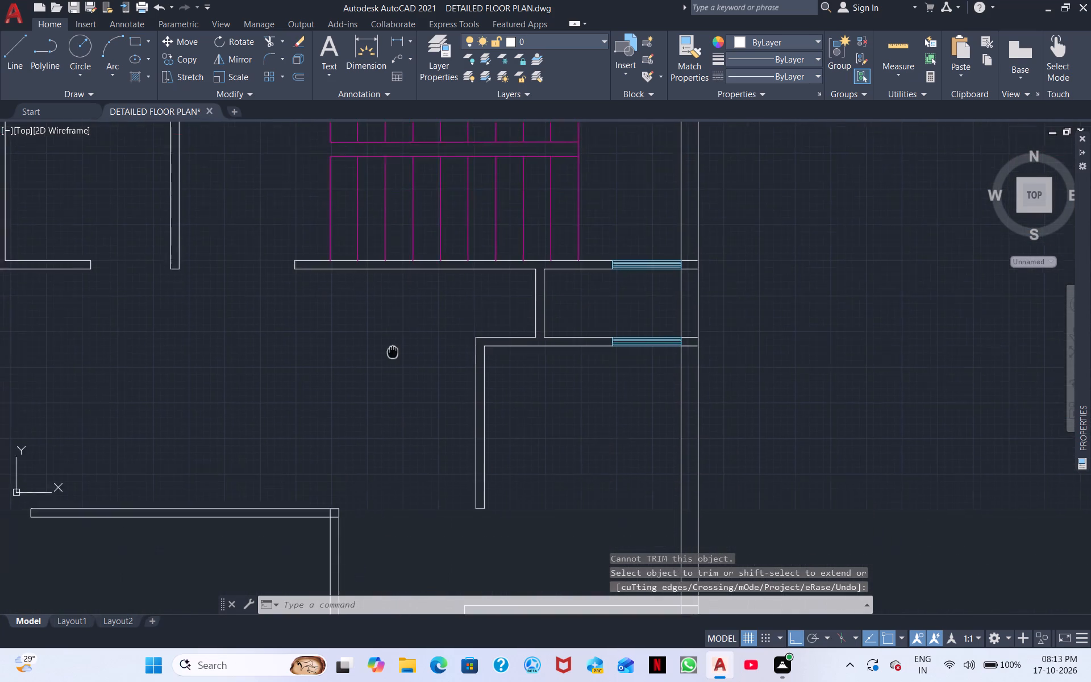
pyautogui.moveTo(393, 350); pyautogui.dragTo(391, 326, button='middle')
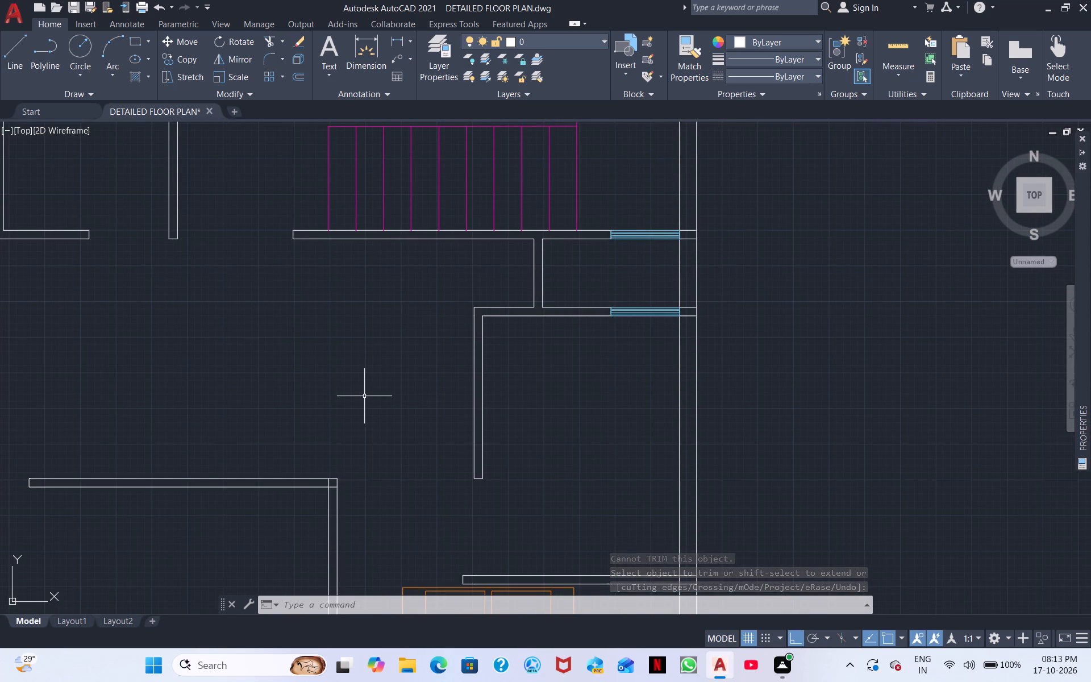
# Rotate the bed 270° about its upper-left corner, below the short wall in the plan's lower-right room.
pyautogui.moveTo(461, 446); pyautogui.dragTo(411, 280, button='middle')
pyautogui.moveTo(443, 388); pyautogui.dragTo(445, 278, button='middle')
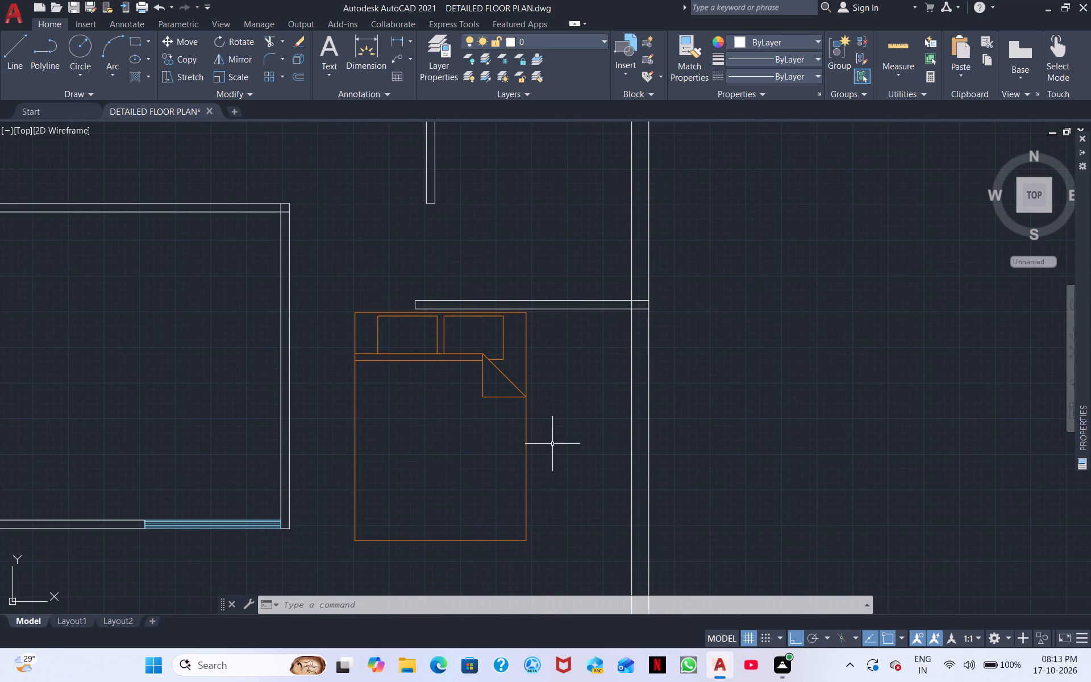
pyautogui.click(546, 463)
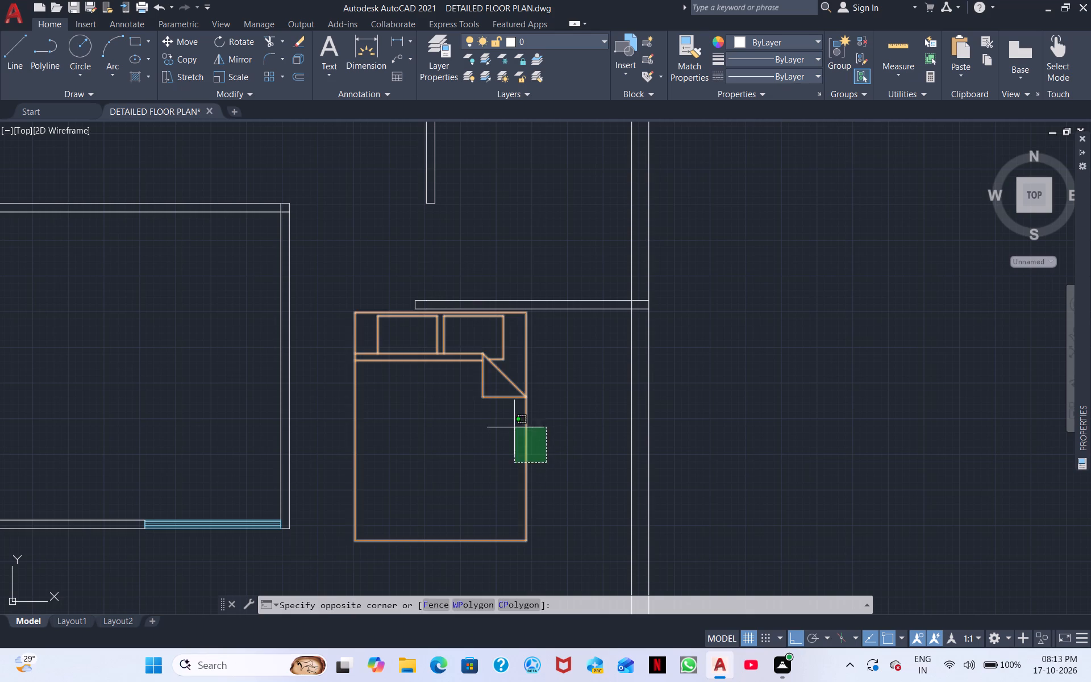
pyautogui.click(503, 417)
pyautogui.rightClick(499, 417)
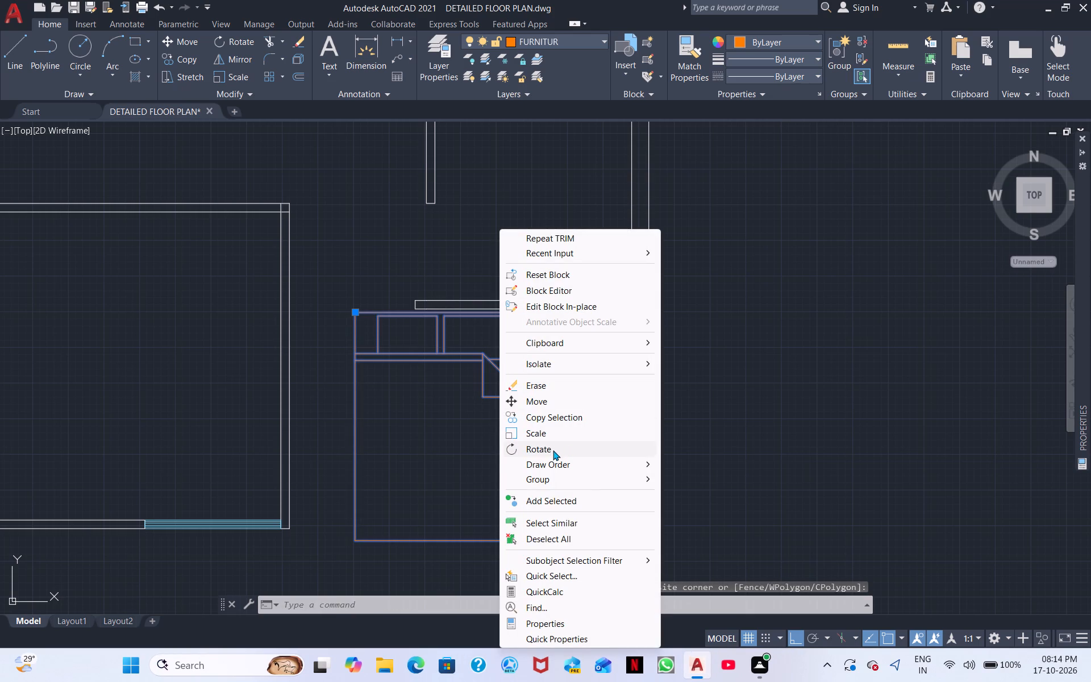
pyautogui.click(553, 450)
pyautogui.click(352, 316)
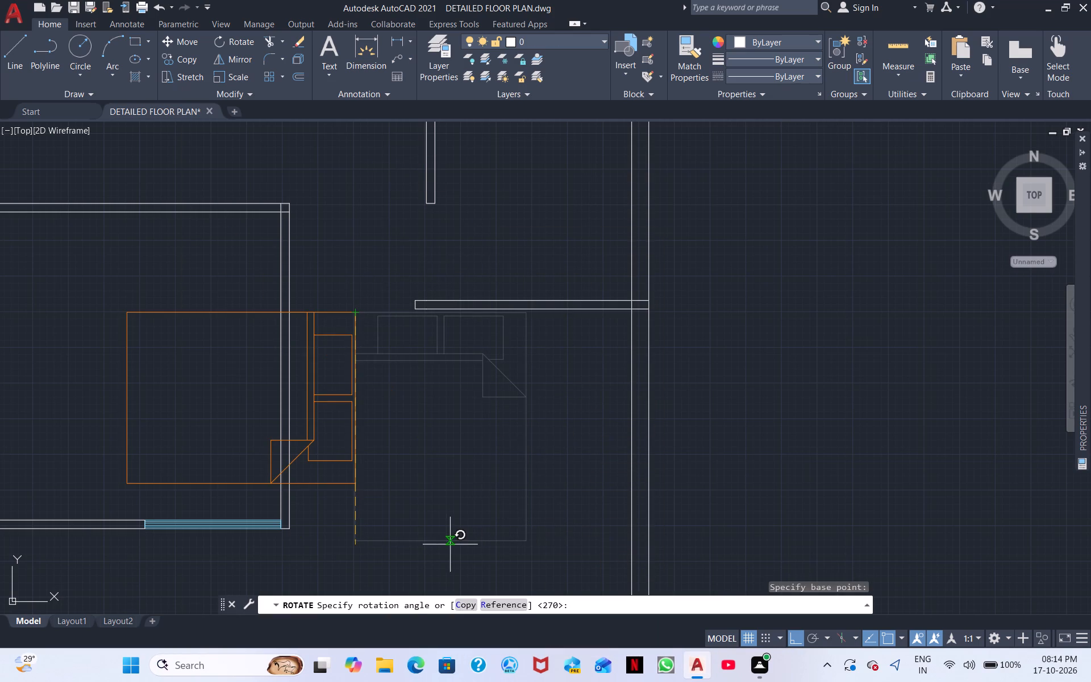
pyautogui.click(348, 560)
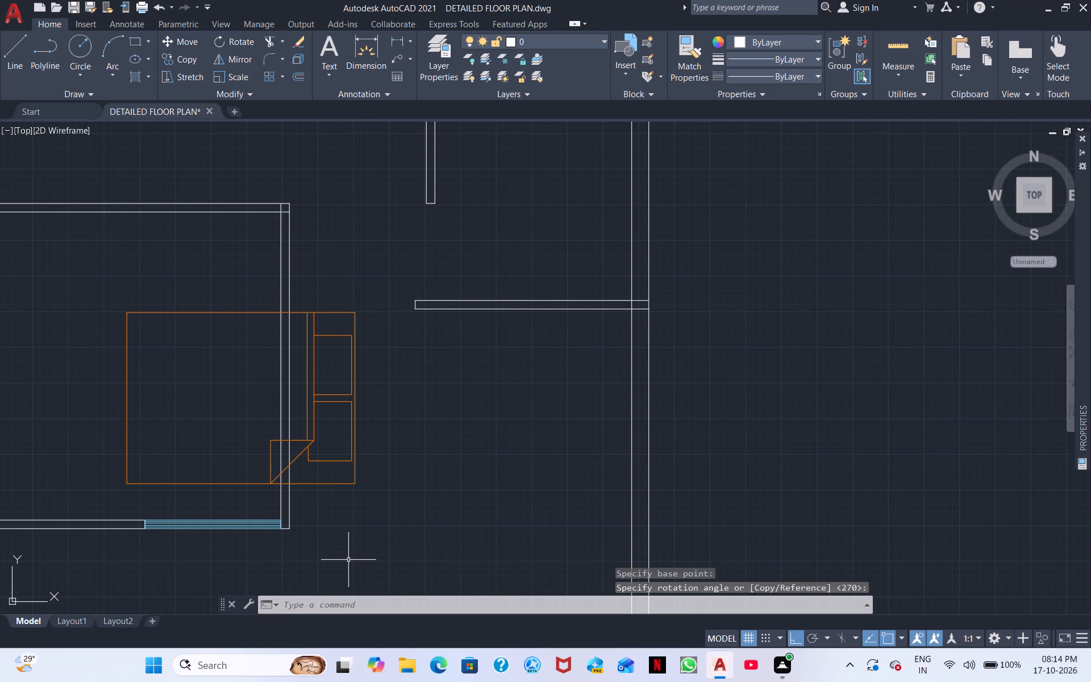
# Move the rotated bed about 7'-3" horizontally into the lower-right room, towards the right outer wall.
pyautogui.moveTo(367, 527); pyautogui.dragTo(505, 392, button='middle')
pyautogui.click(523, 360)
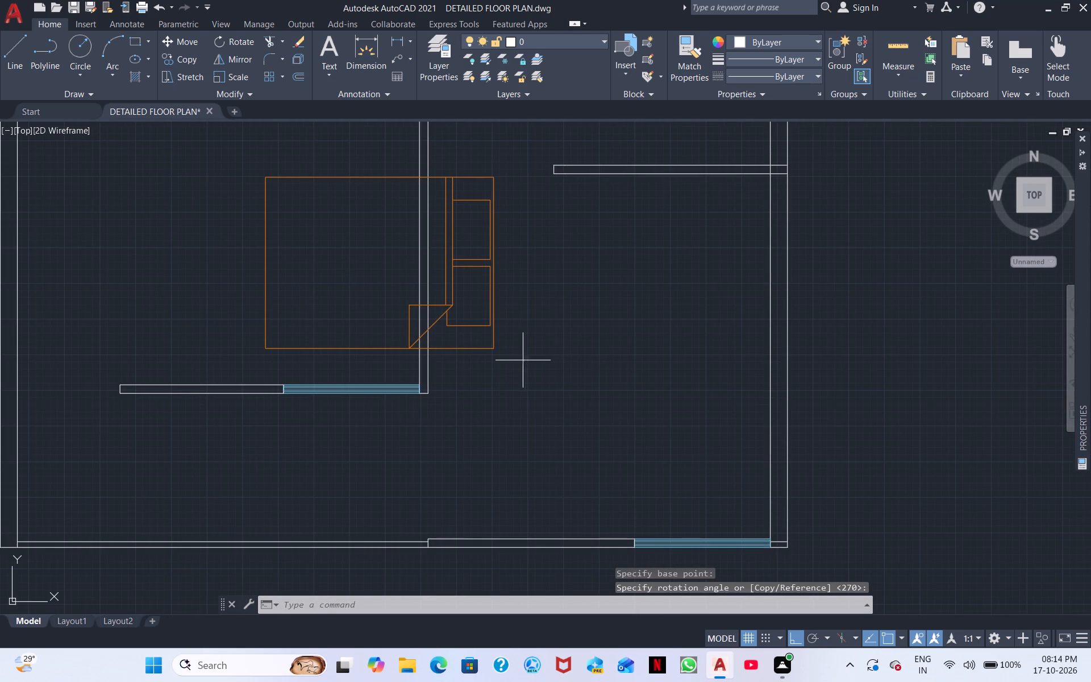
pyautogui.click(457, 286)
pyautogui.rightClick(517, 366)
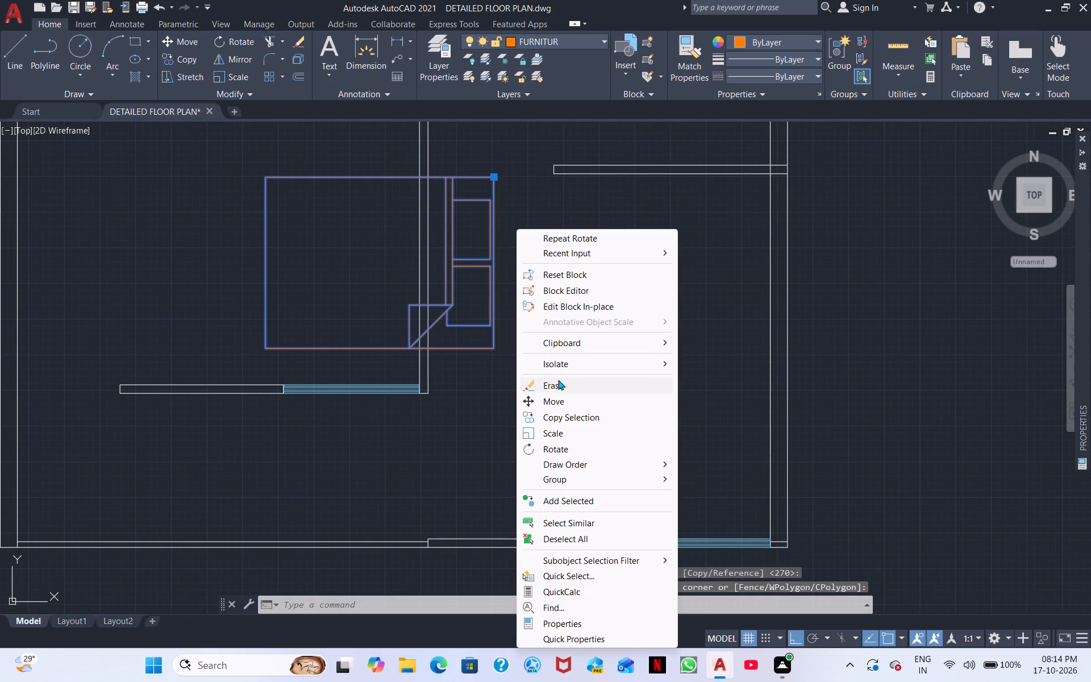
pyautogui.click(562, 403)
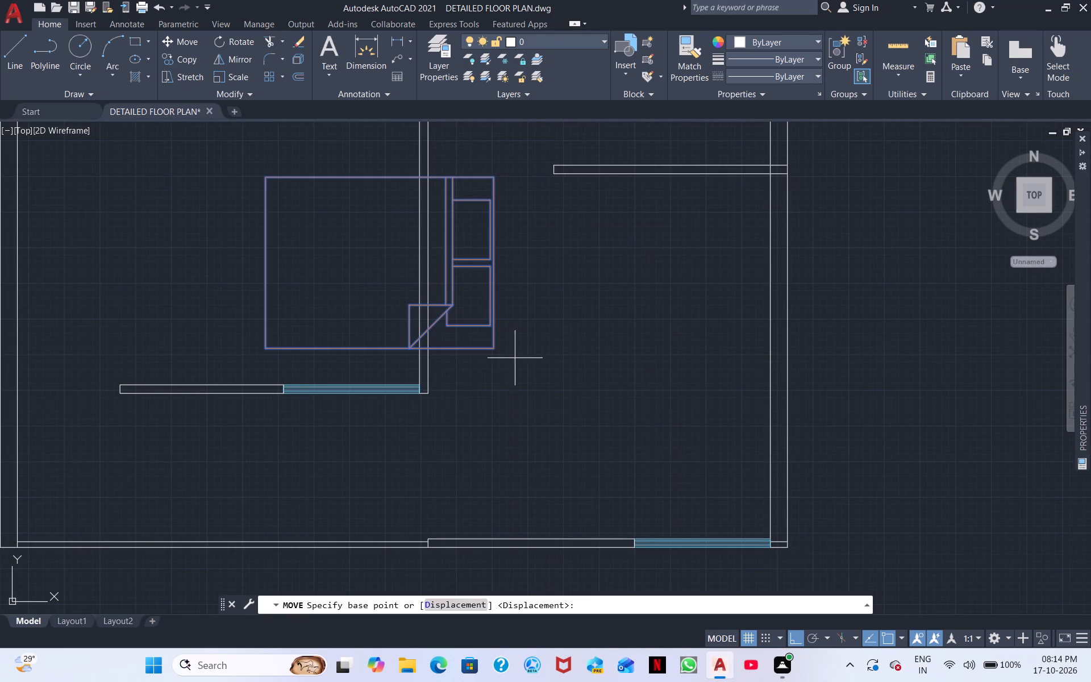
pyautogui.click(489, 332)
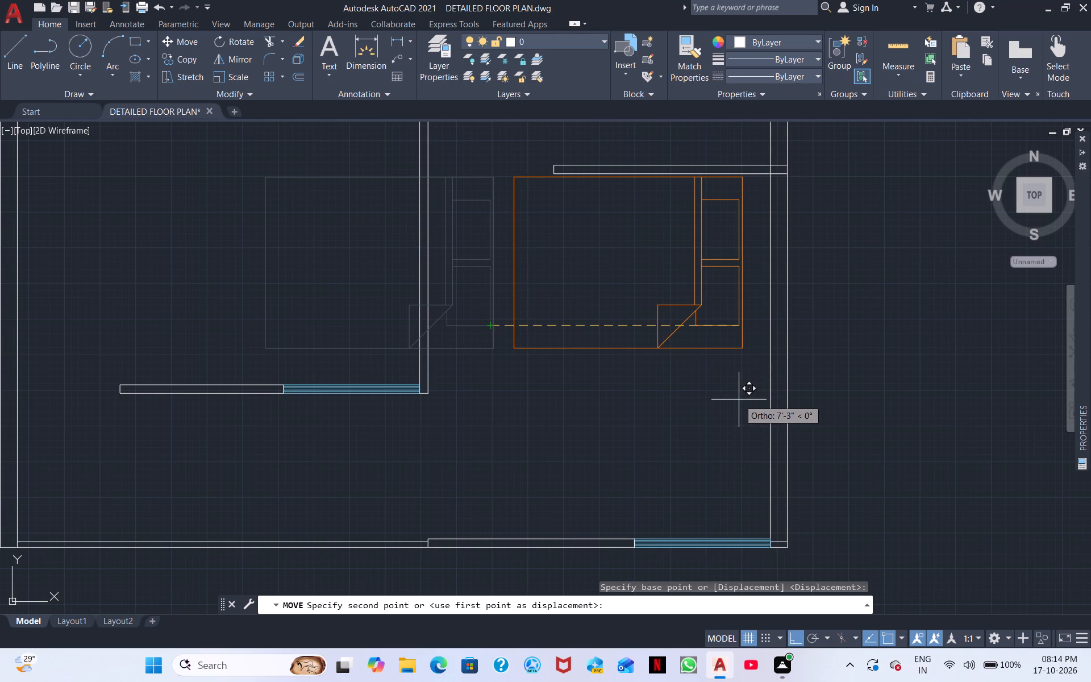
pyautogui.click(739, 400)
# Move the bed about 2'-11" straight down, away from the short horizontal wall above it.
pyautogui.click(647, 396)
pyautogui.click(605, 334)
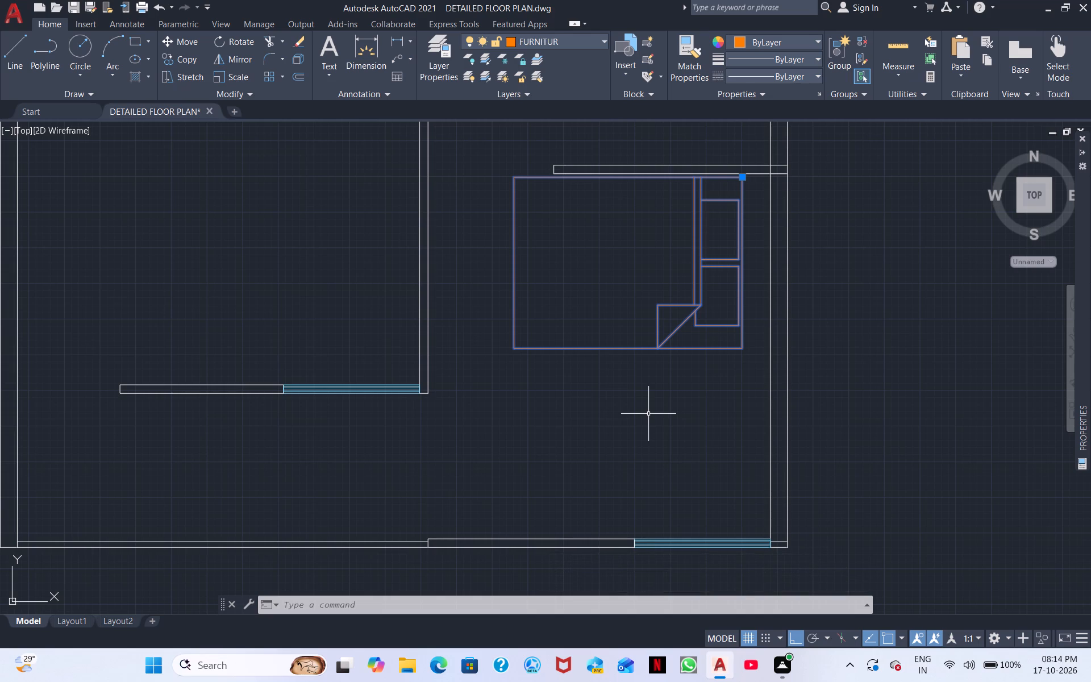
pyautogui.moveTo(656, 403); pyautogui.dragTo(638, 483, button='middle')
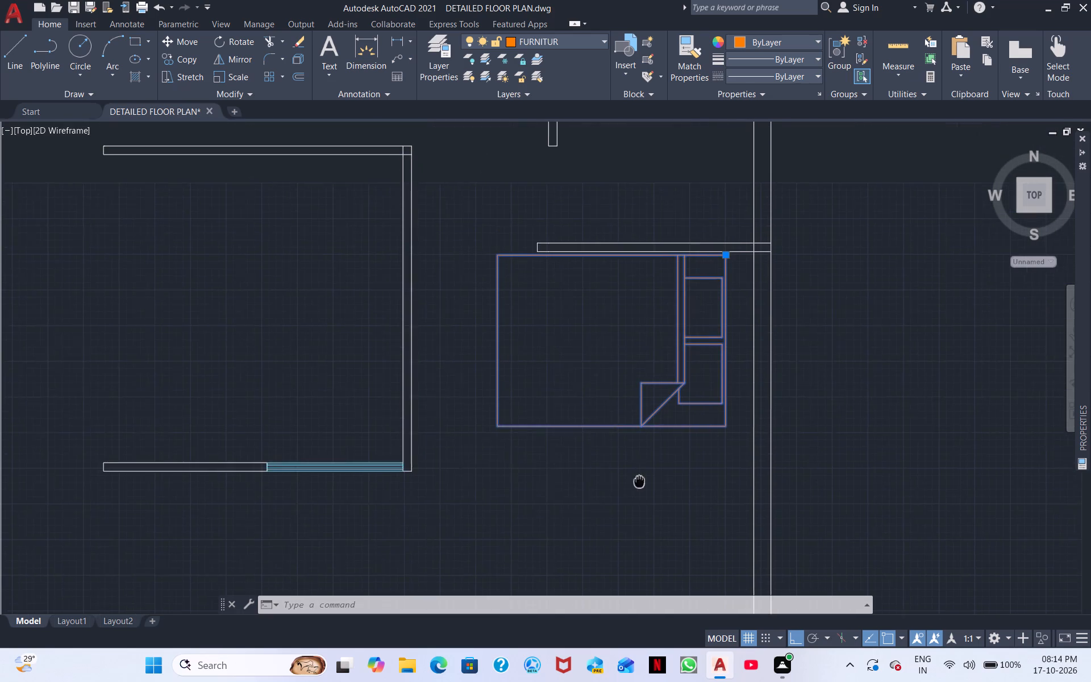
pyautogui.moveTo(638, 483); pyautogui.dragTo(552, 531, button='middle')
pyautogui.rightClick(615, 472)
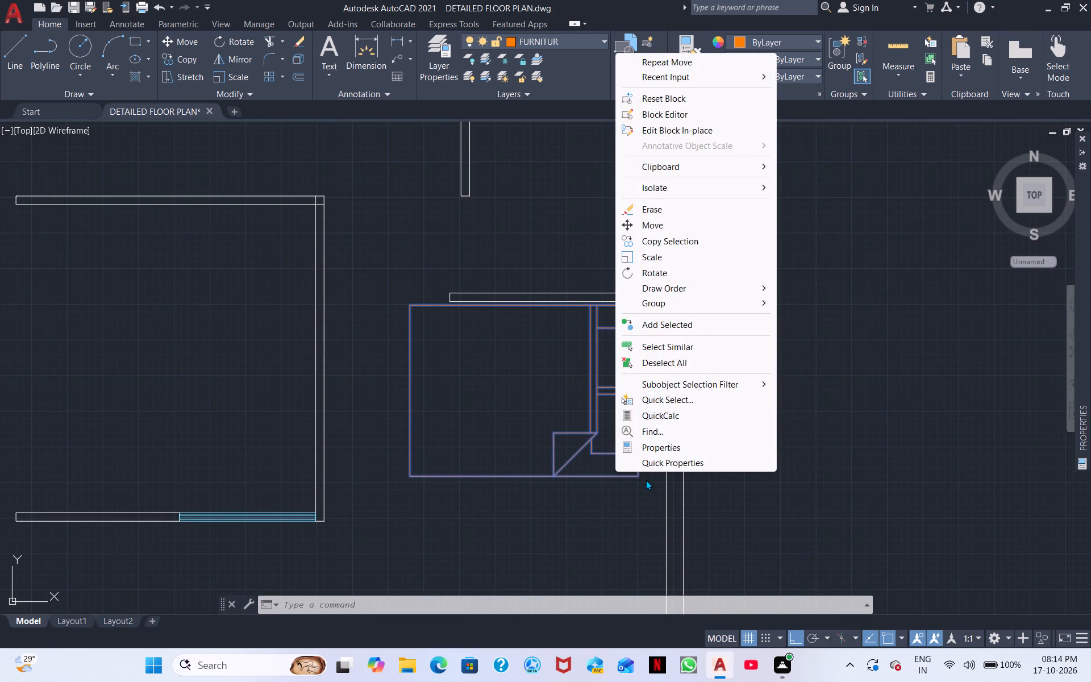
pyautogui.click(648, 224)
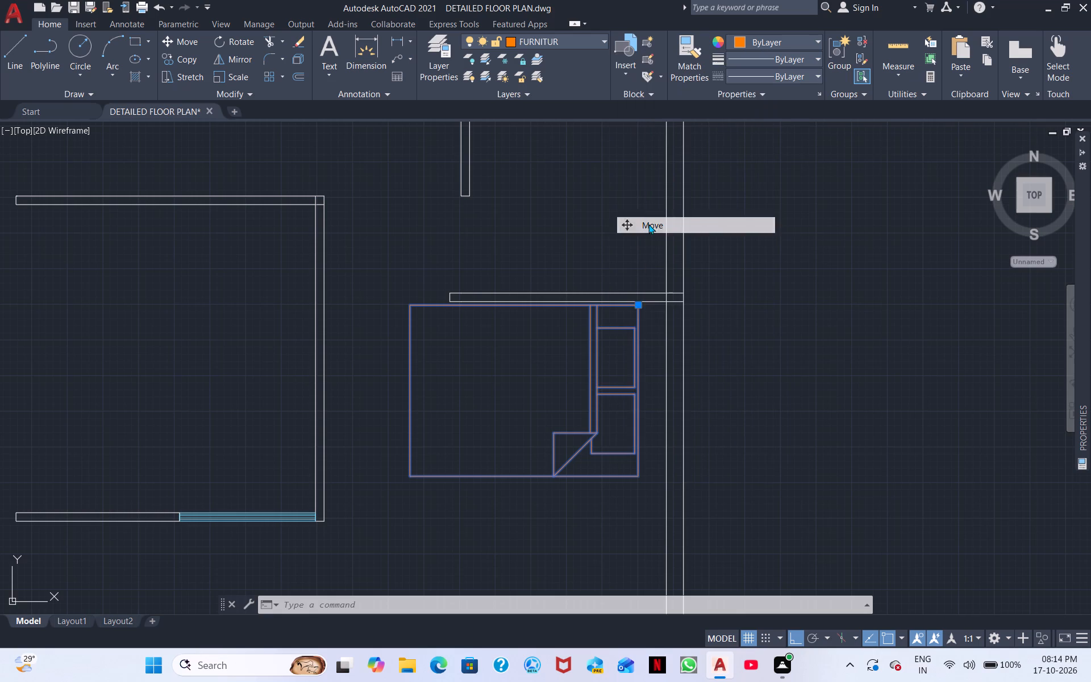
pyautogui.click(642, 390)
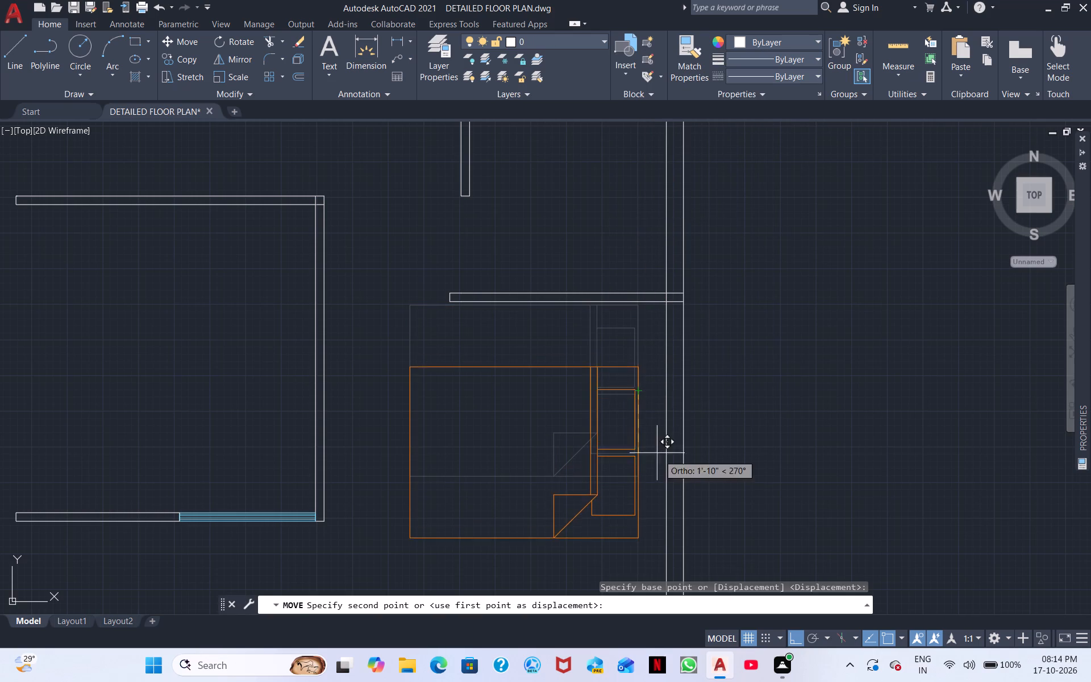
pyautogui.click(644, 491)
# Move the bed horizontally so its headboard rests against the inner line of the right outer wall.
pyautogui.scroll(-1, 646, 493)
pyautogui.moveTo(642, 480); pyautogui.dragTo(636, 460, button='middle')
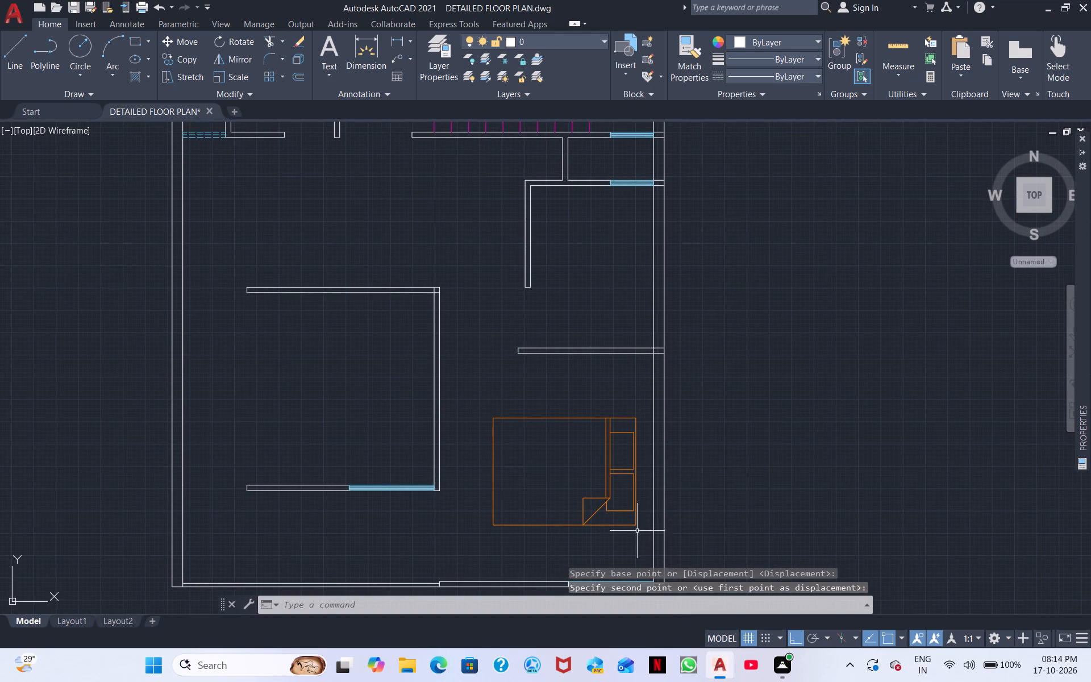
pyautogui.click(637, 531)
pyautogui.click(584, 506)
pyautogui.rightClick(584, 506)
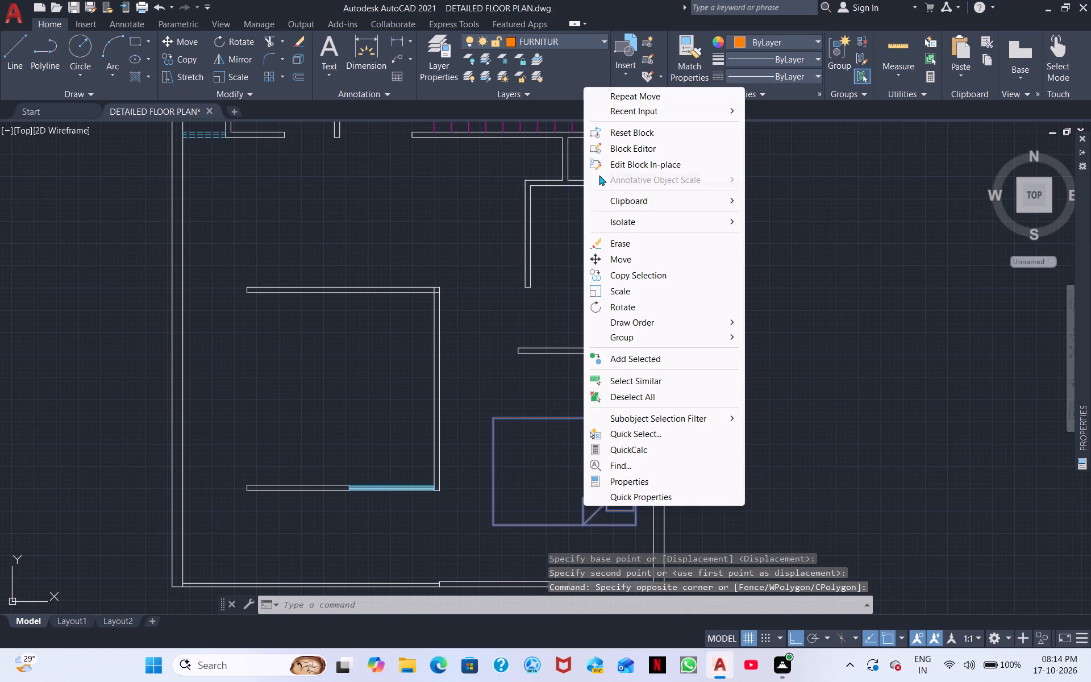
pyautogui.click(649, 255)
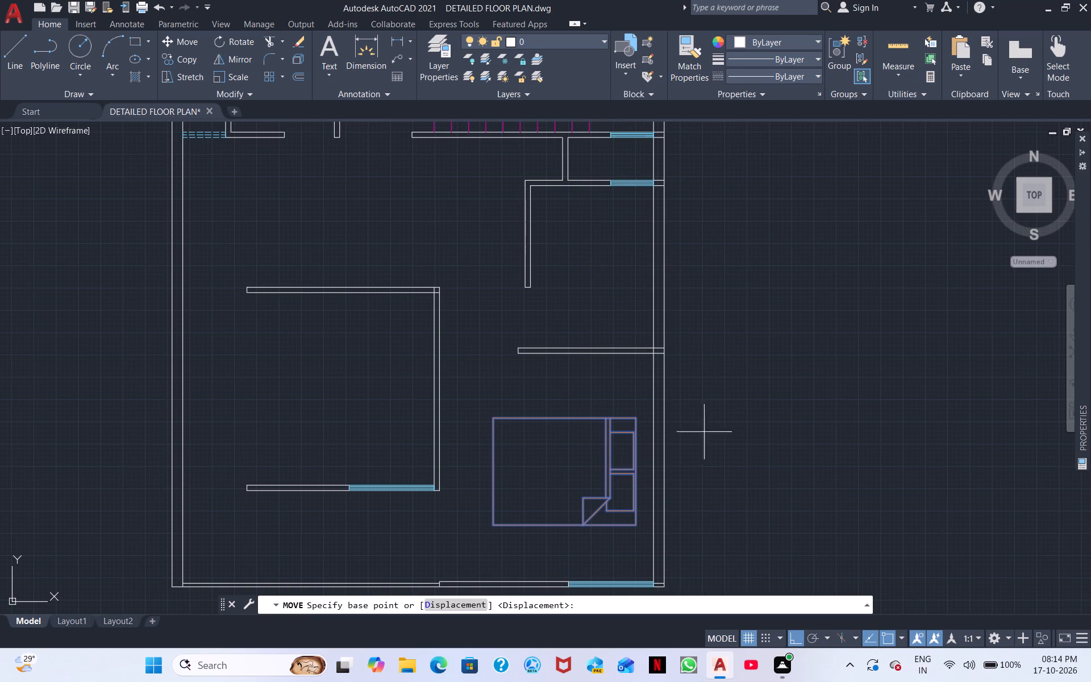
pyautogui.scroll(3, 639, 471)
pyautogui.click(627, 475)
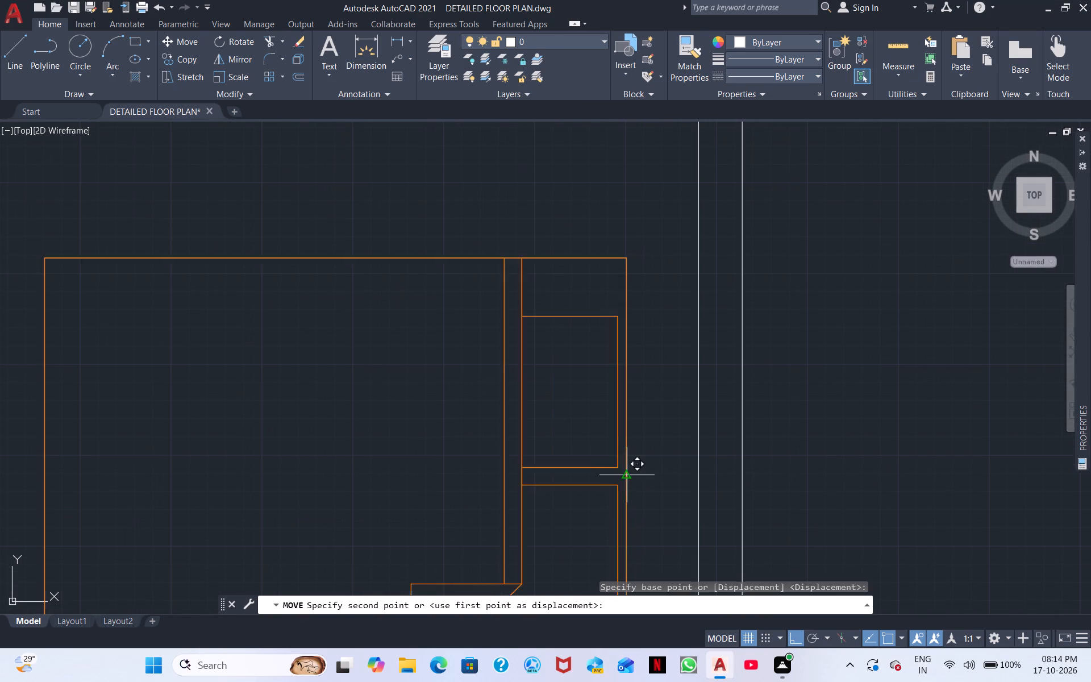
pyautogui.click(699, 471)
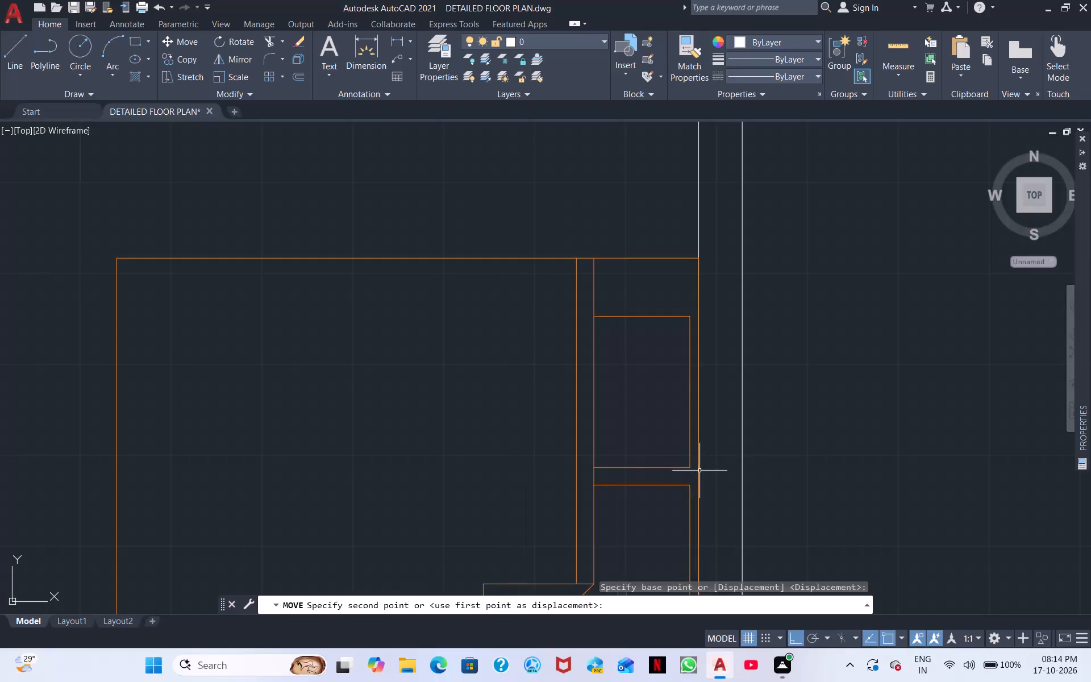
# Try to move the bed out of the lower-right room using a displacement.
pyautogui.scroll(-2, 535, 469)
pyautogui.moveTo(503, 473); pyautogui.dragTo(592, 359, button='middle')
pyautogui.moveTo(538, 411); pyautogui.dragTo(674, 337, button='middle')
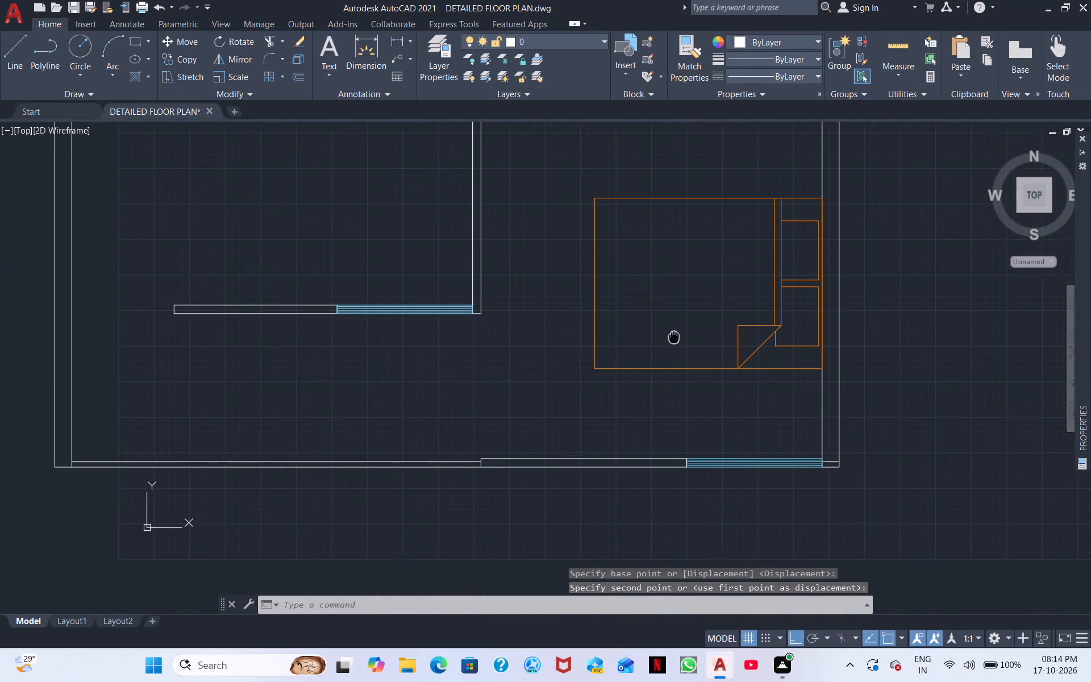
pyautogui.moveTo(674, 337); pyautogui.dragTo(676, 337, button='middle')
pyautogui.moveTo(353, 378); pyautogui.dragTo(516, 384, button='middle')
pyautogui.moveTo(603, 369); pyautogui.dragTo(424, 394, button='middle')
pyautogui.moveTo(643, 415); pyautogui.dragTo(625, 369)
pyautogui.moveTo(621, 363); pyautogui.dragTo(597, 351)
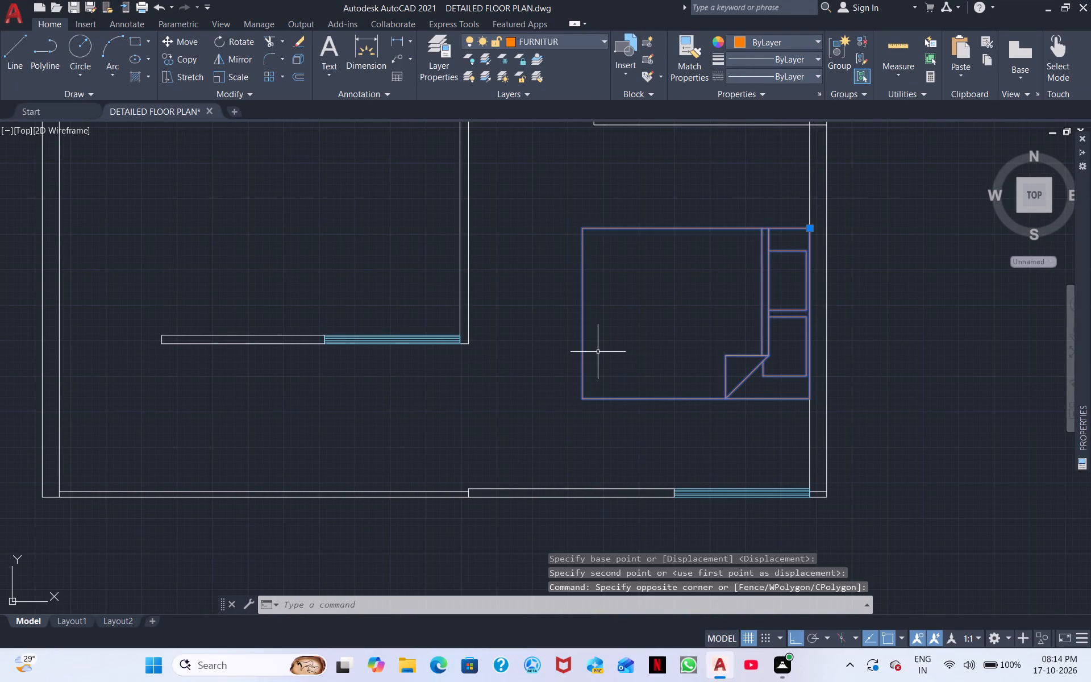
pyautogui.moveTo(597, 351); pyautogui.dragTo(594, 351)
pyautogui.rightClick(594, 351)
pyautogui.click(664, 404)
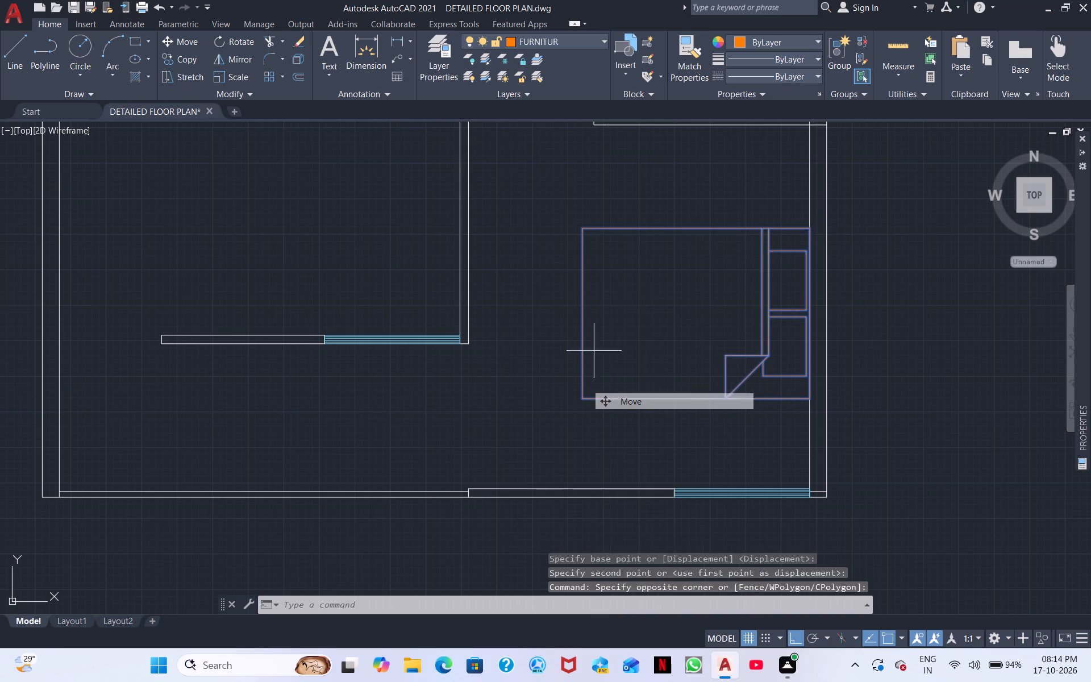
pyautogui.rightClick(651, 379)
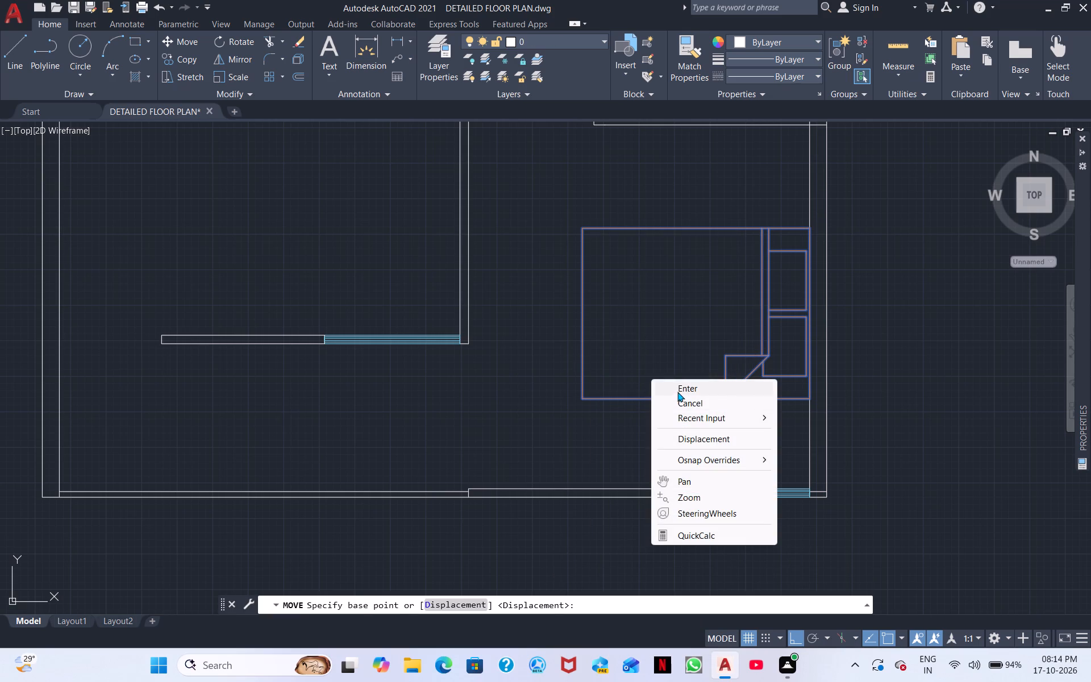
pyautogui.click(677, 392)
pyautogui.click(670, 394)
# With Ortho off, move the stray bed into the lower partly enclosed room, headboard against its right wall between the two horizontal walls.
pyautogui.scroll(-4, 610, 354)
pyautogui.scroll(-1, 661, 364)
pyautogui.moveTo(795, 425); pyautogui.dragTo(463, 410, button='middle')
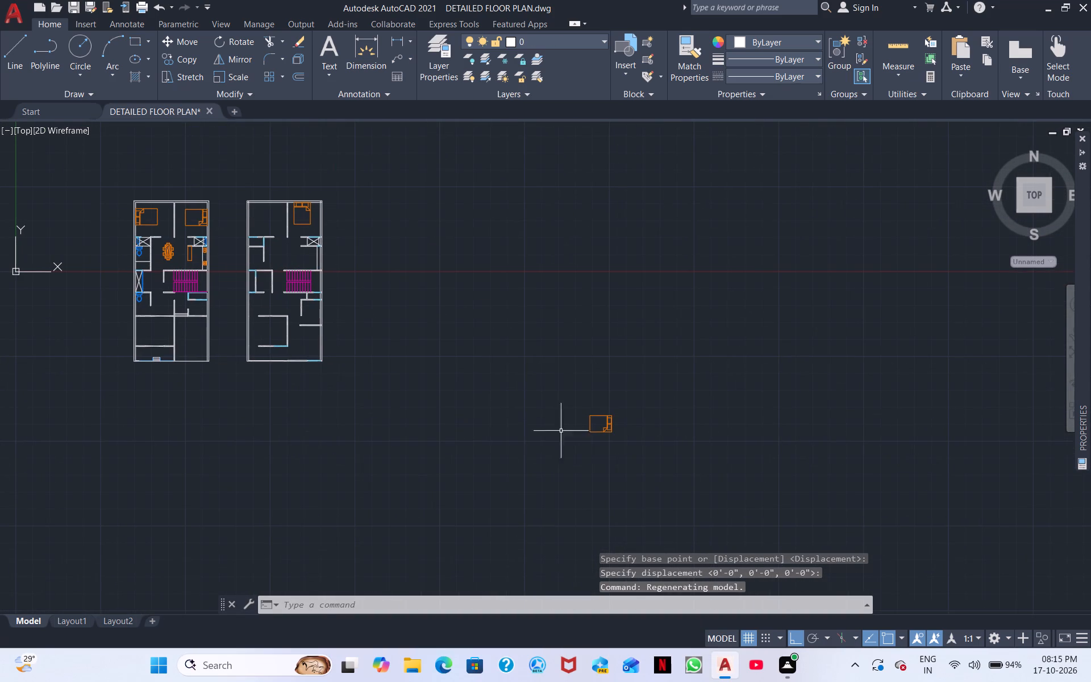
pyautogui.moveTo(629, 447); pyautogui.dragTo(607, 425)
pyautogui.rightClick(585, 404)
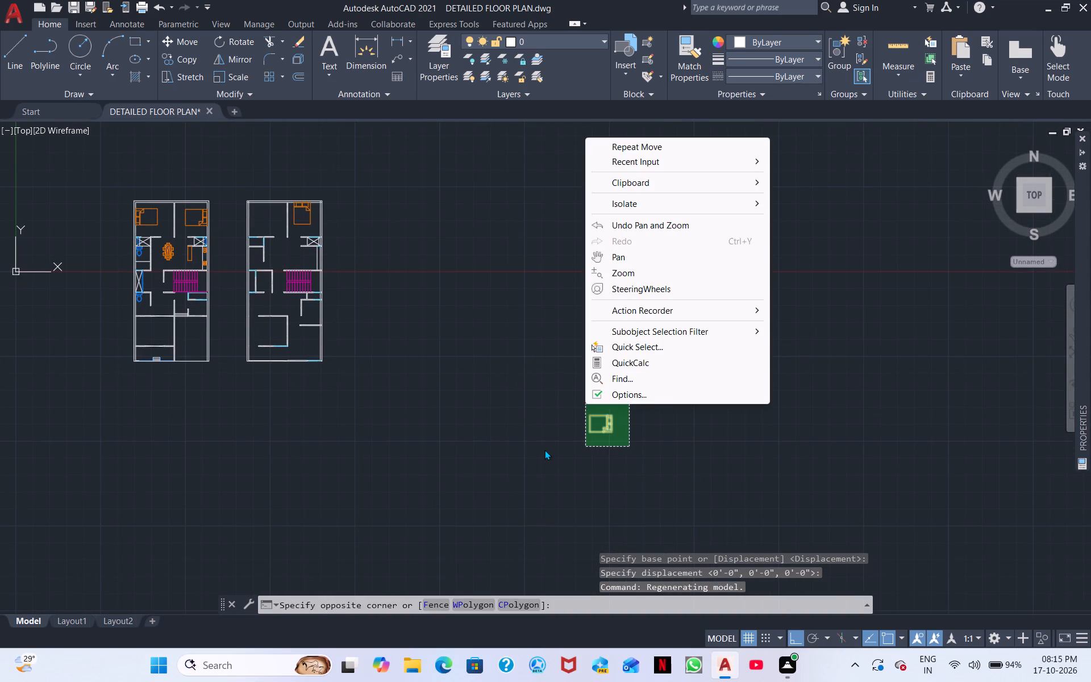
pyautogui.click(544, 450)
pyautogui.moveTo(627, 444); pyautogui.dragTo(613, 443)
pyautogui.click(572, 407)
pyautogui.rightClick(572, 407)
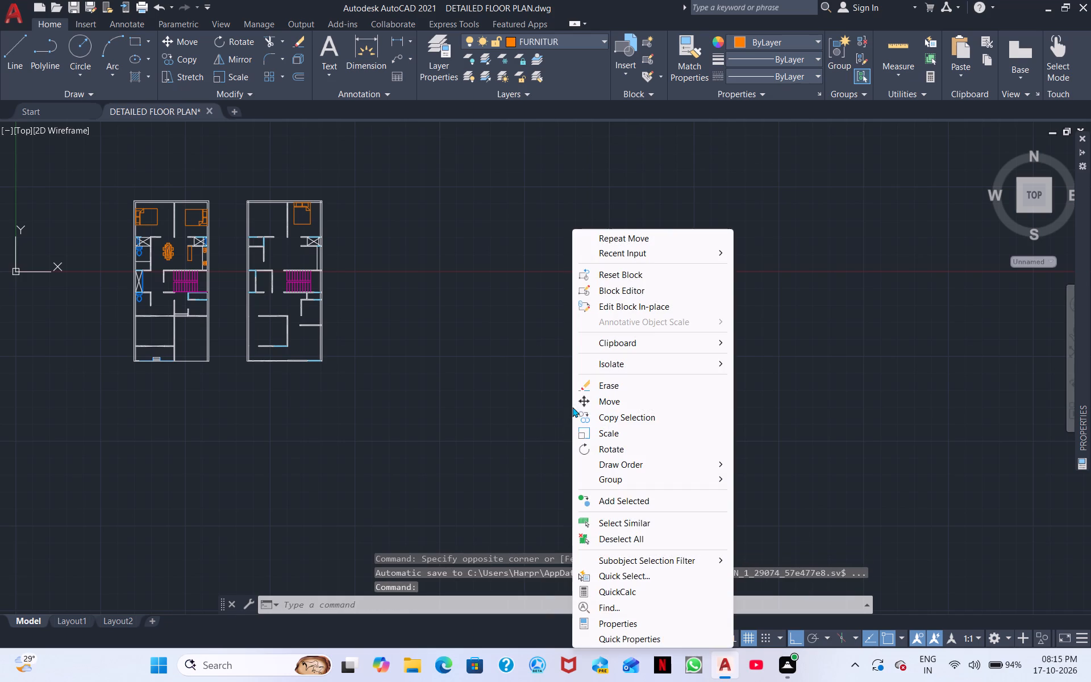
pyautogui.click(609, 402)
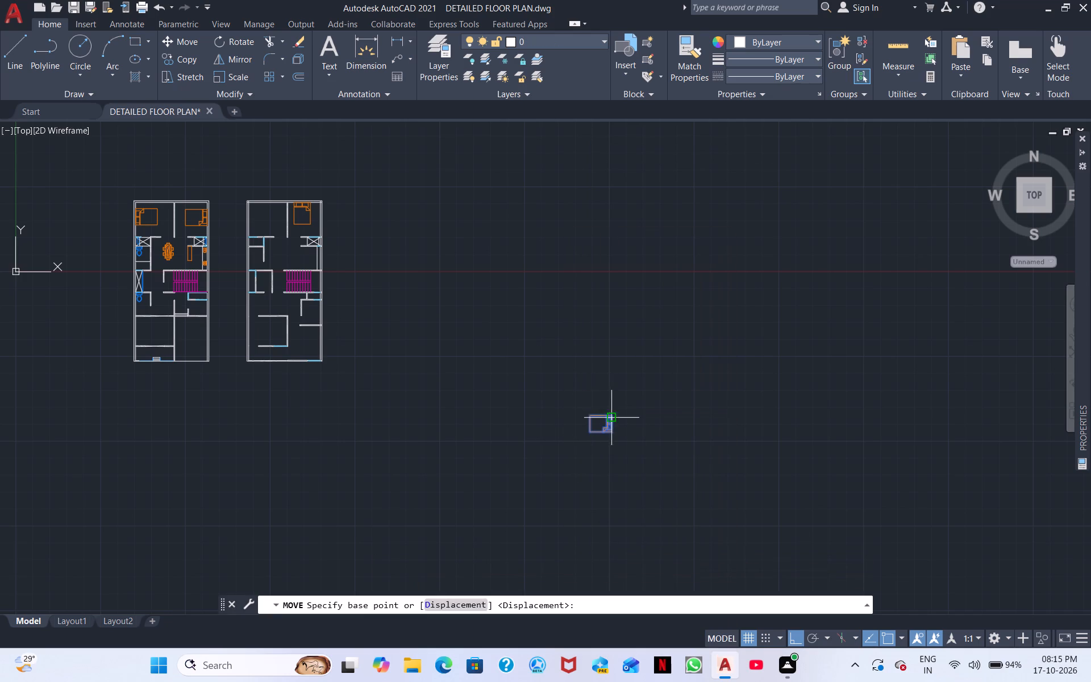
pyautogui.click(609, 424)
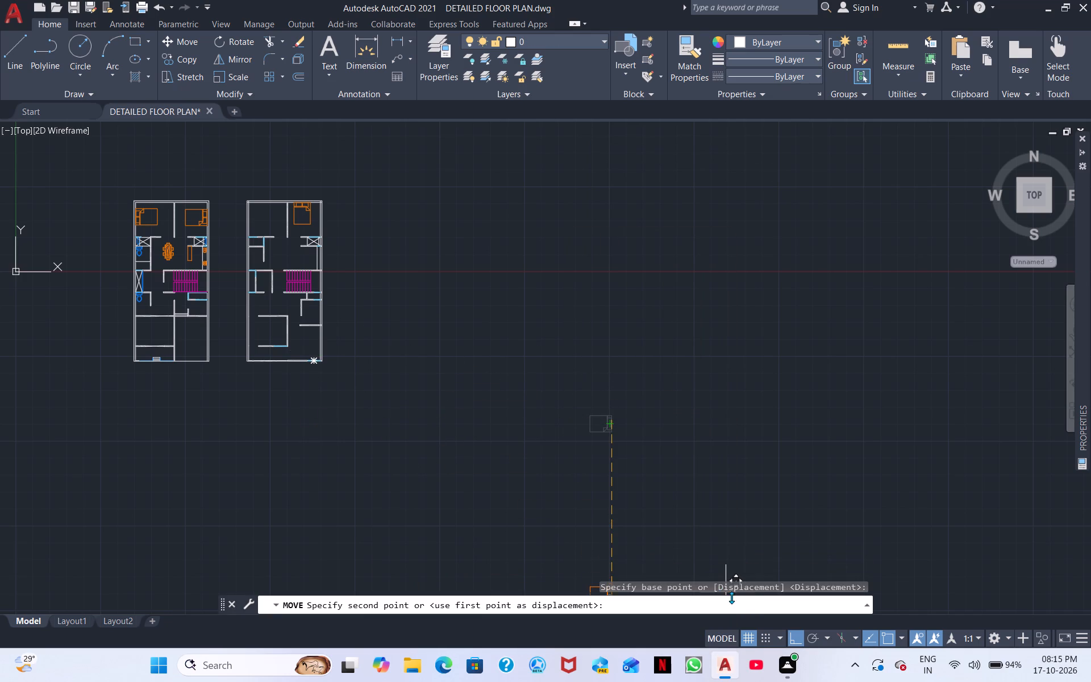
pyautogui.click(790, 640)
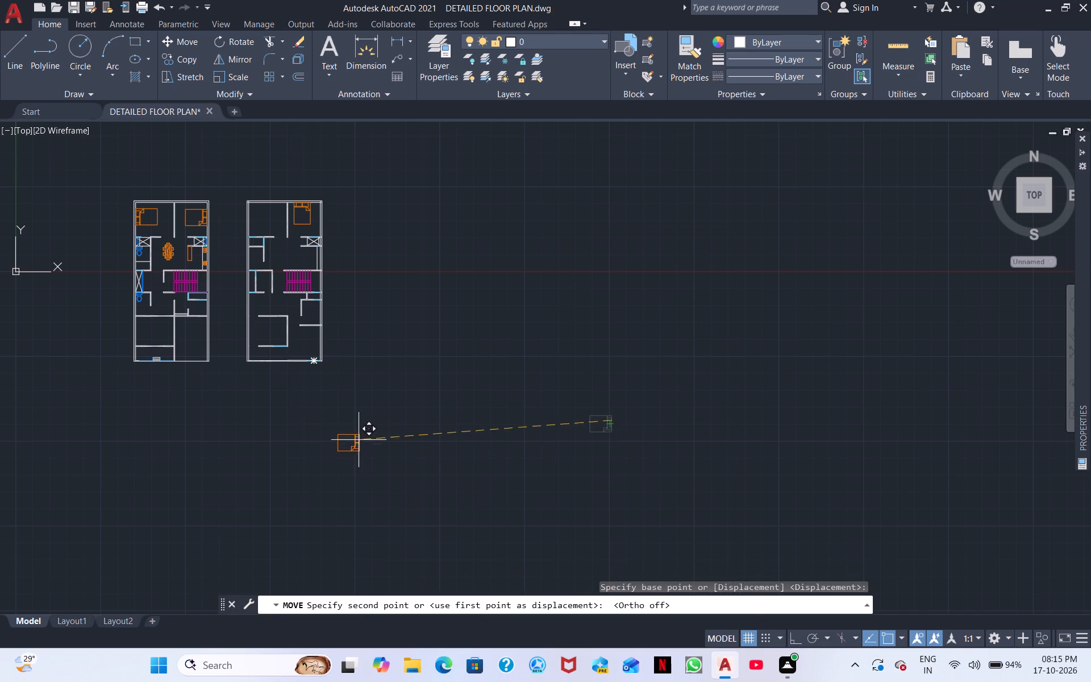
pyautogui.moveTo(356, 437); pyautogui.dragTo(470, 604, button='middle')
pyautogui.scroll(3, 407, 506)
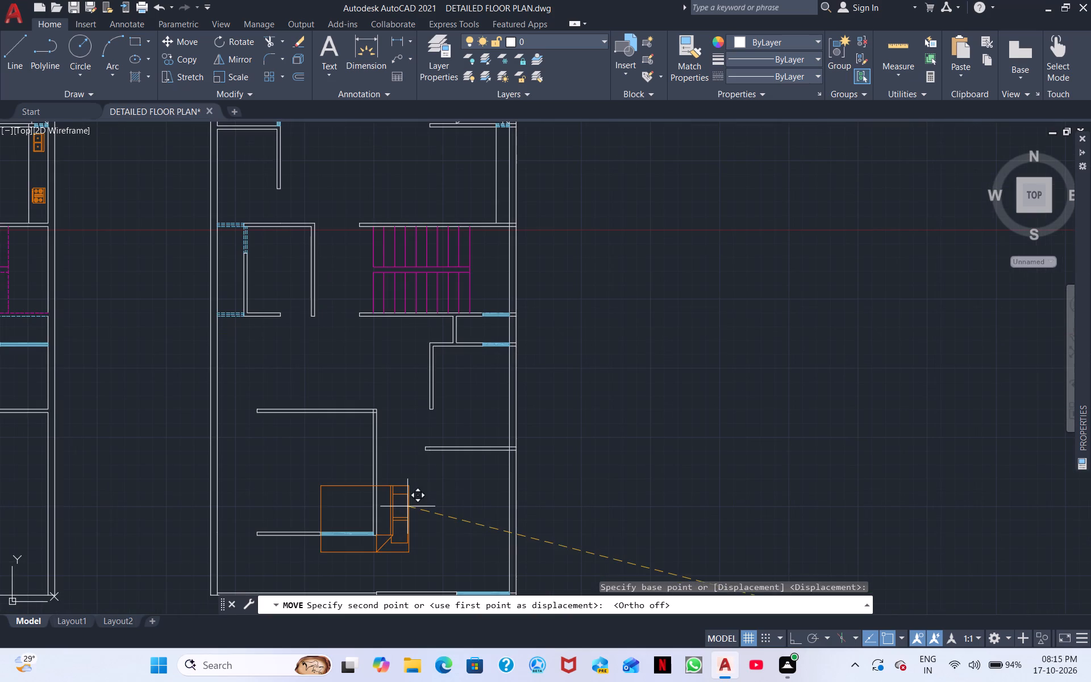
pyautogui.click(368, 461)
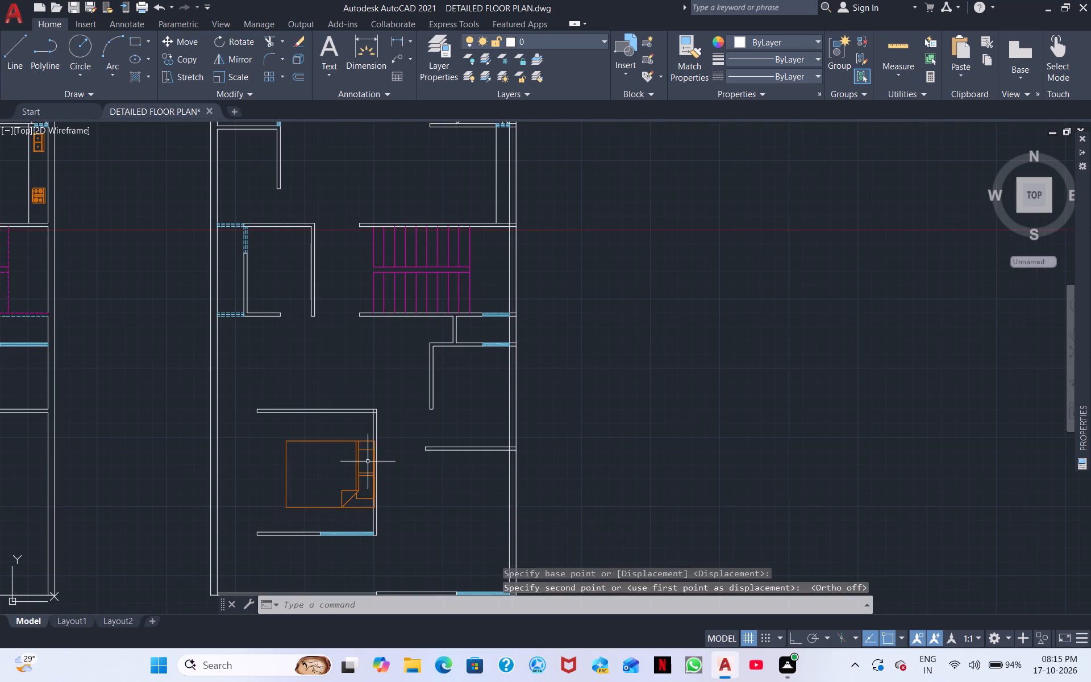
# Copy the bed from the lower partly enclosed room into the lower-right room near the right outer wall and into the upper-left bedroom.
pyautogui.click(356, 504)
pyautogui.click(326, 484)
pyautogui.rightClick(324, 483)
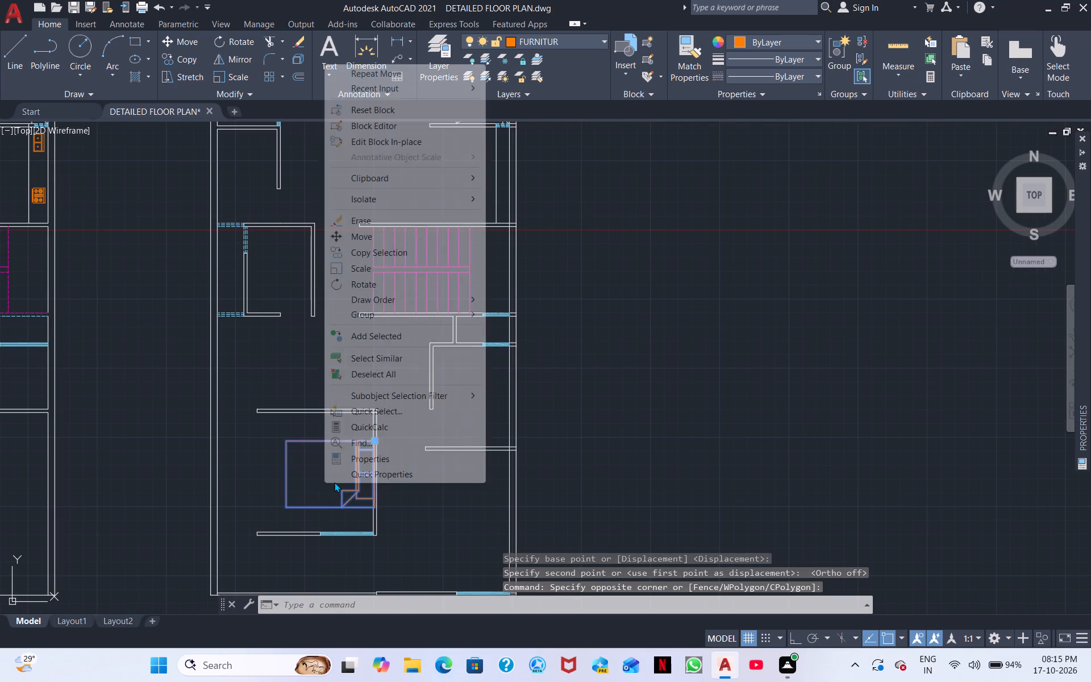
pyautogui.click(368, 253)
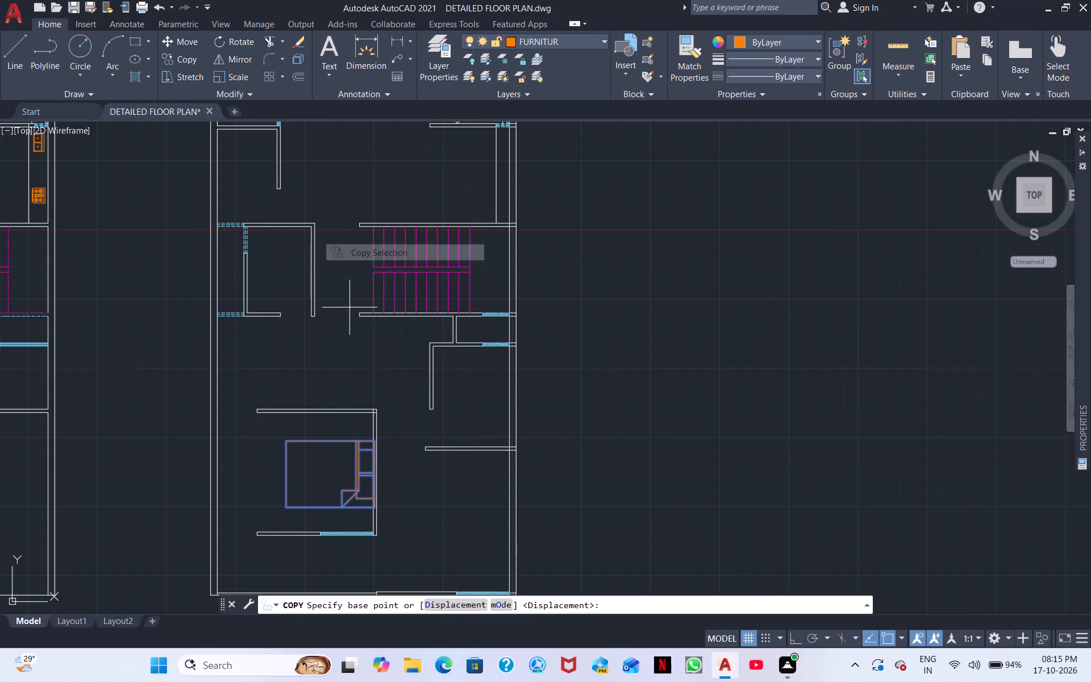
pyautogui.click(342, 482)
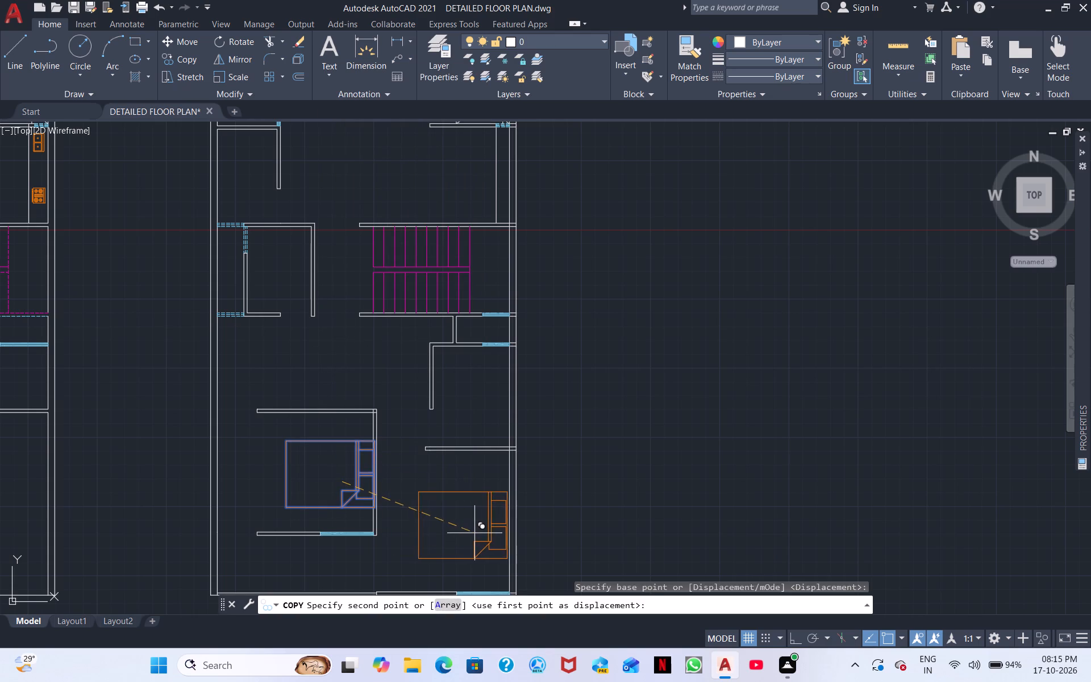
pyautogui.click(470, 533)
pyautogui.moveTo(444, 414); pyautogui.dragTo(487, 526, button='middle')
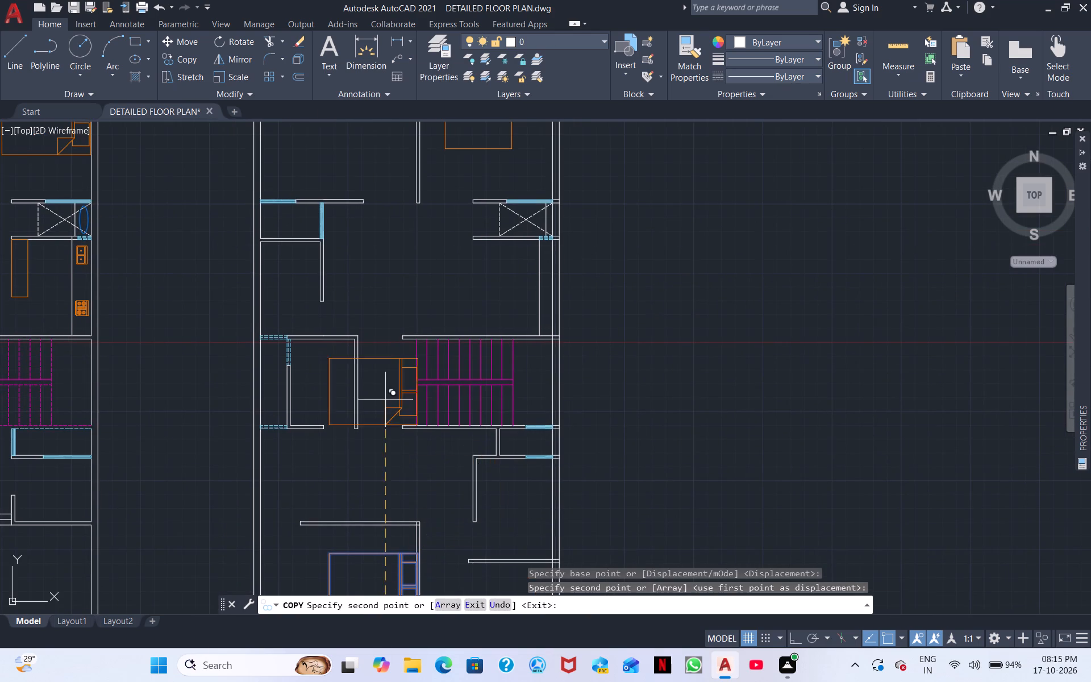
pyautogui.moveTo(380, 385); pyautogui.dragTo(382, 545, button='middle')
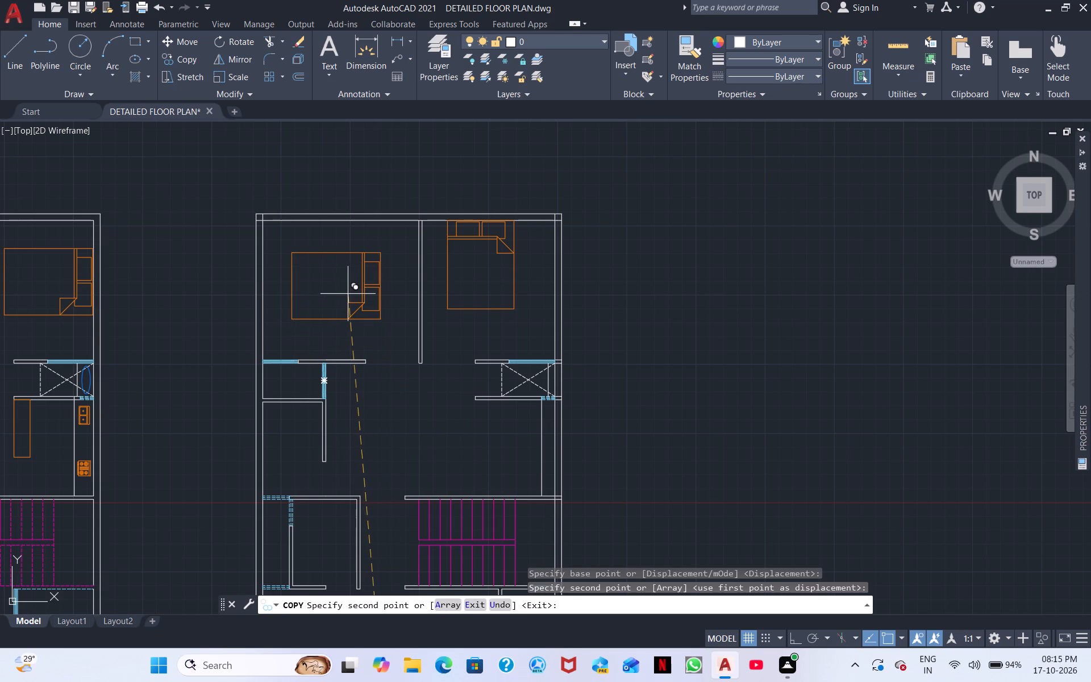
pyautogui.click(344, 294)
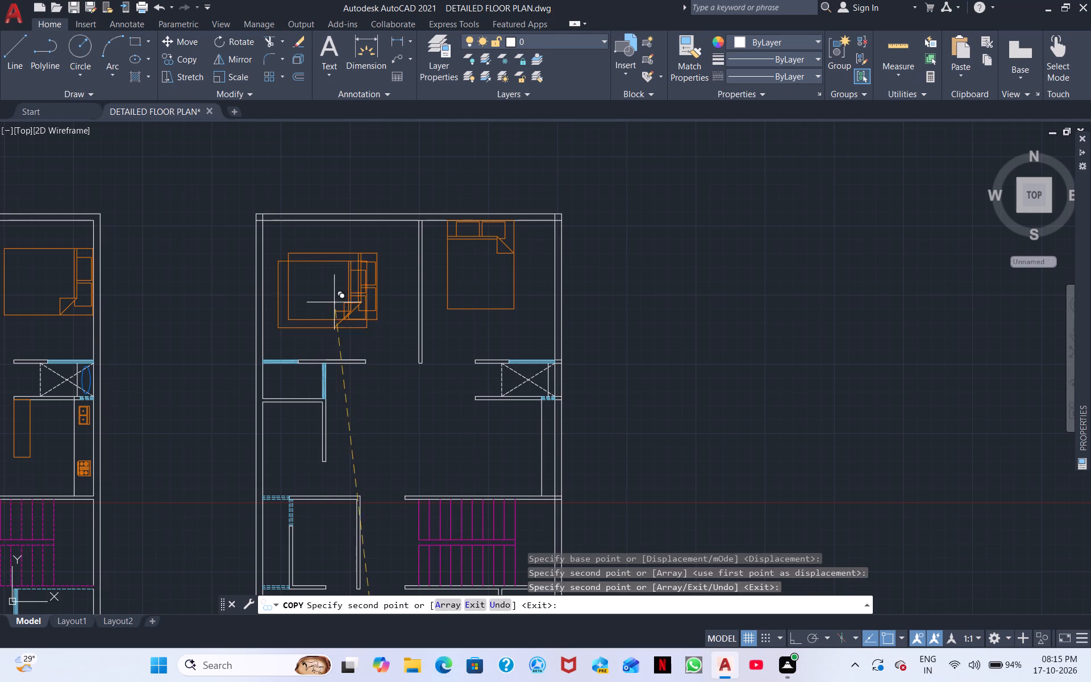
pyautogui.press('Escape')
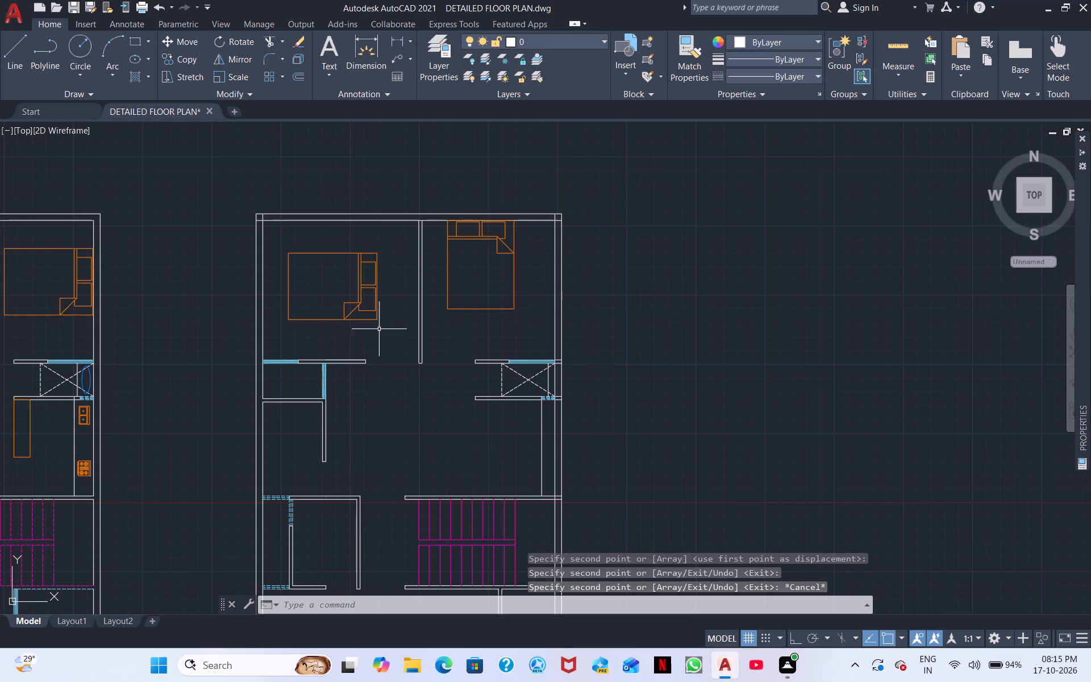
# With Ortho on, rotate the upper-right bedroom's bed 270° about its top-right corner so the headboard faces right.
pyautogui.click(453, 310)
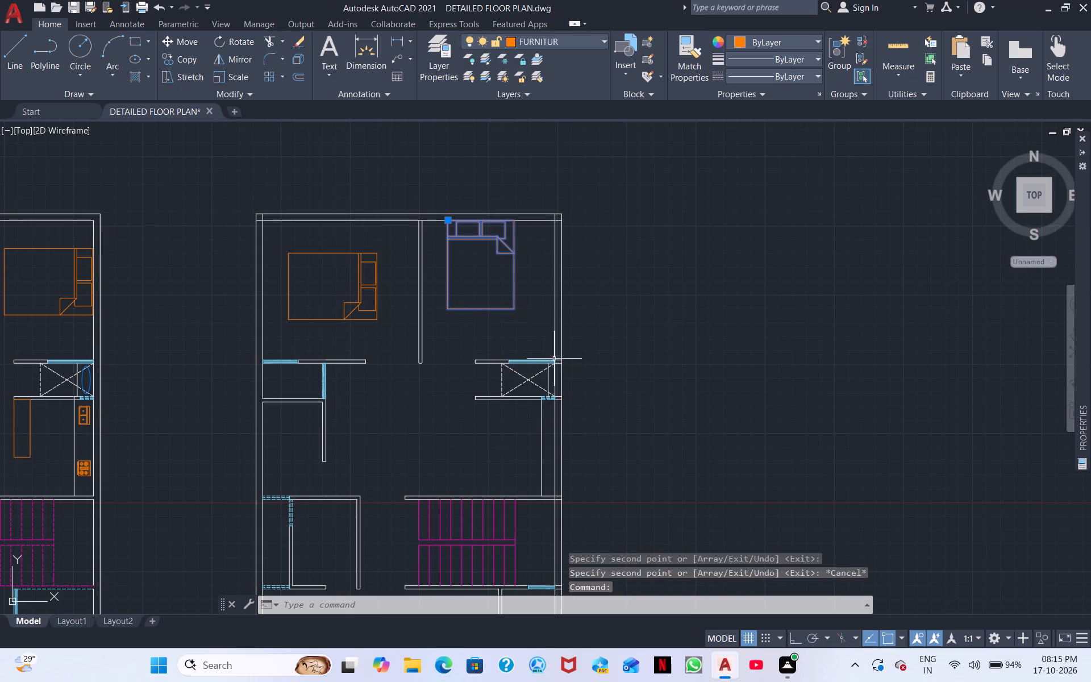
pyautogui.click(793, 642)
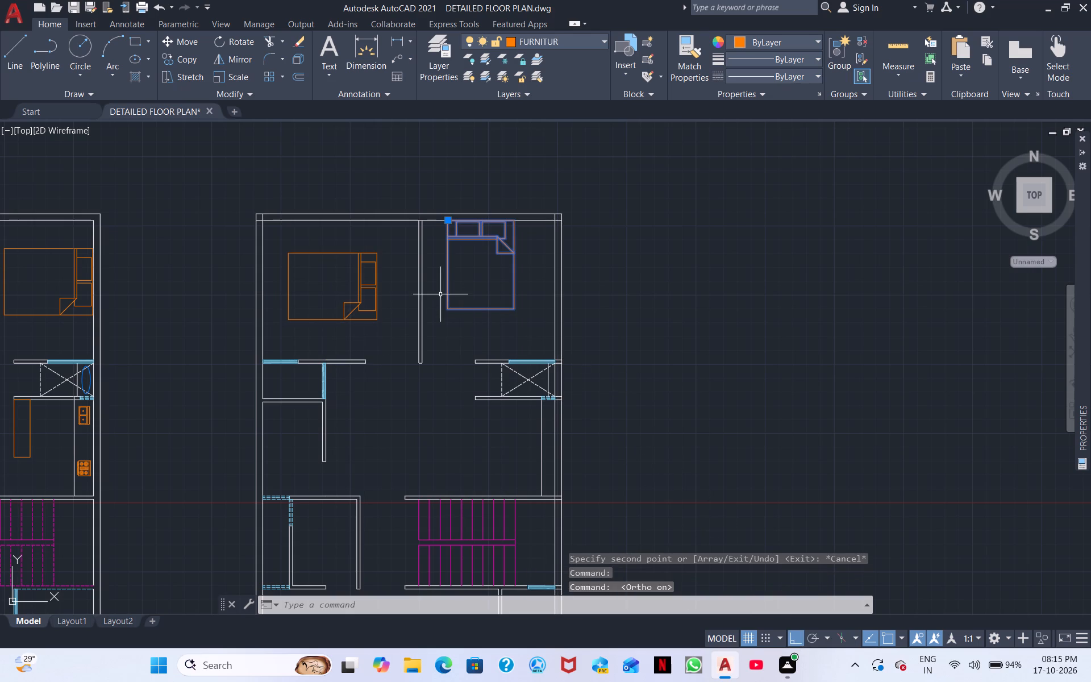
pyautogui.scroll(2, 439, 294)
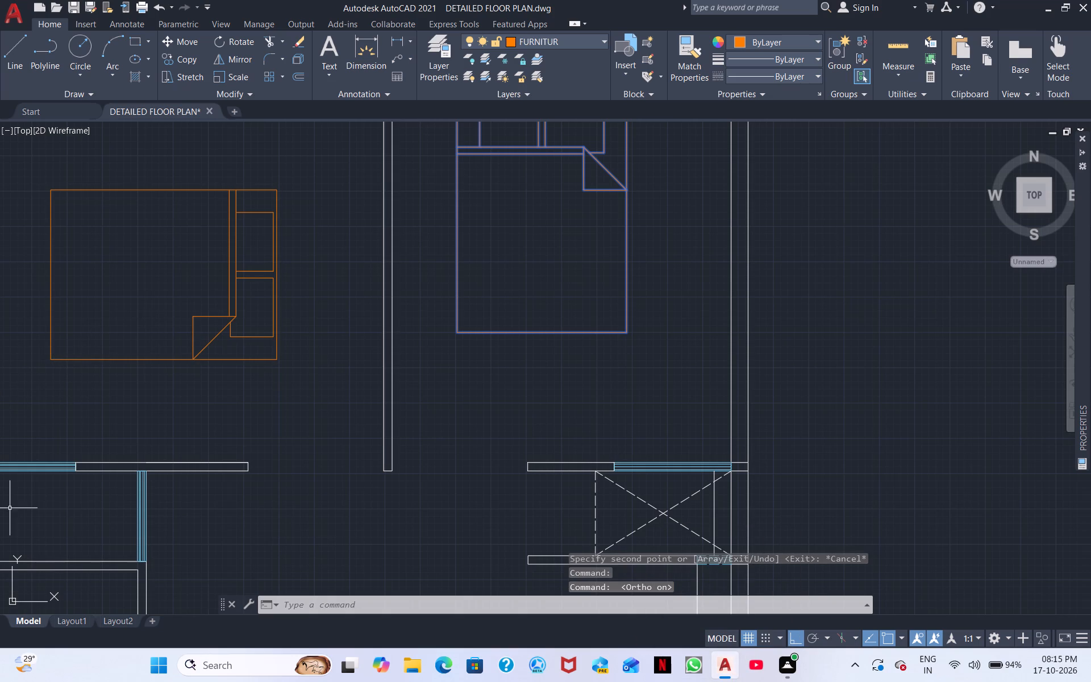
pyautogui.moveTo(490, 275); pyautogui.dragTo(423, 485, button='middle')
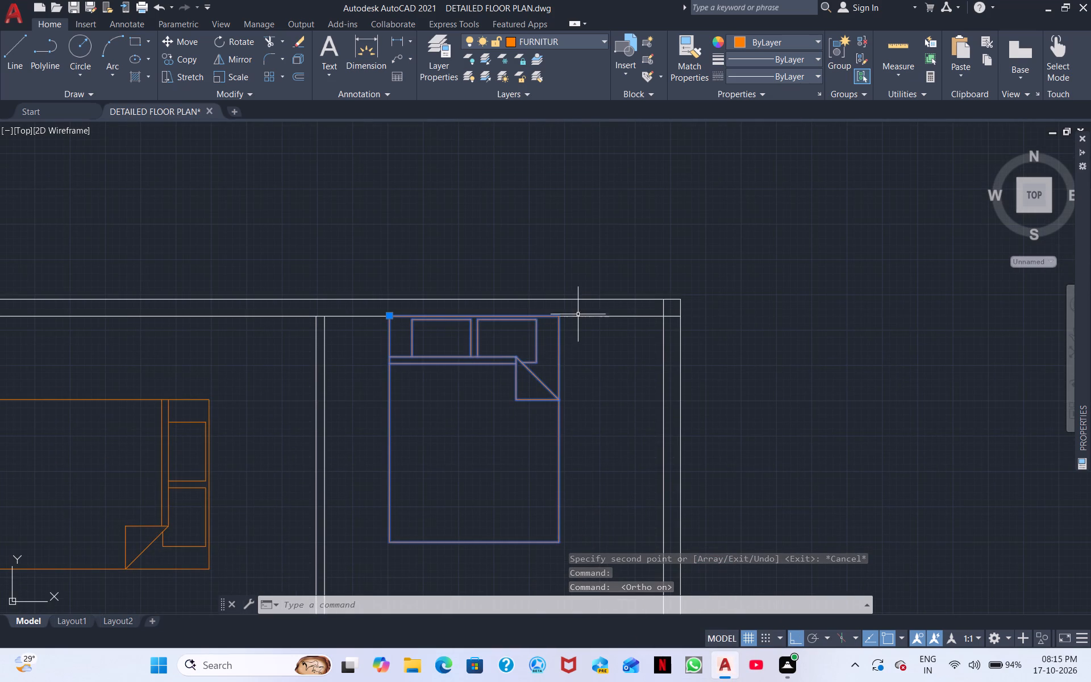
pyautogui.rightClick(573, 352)
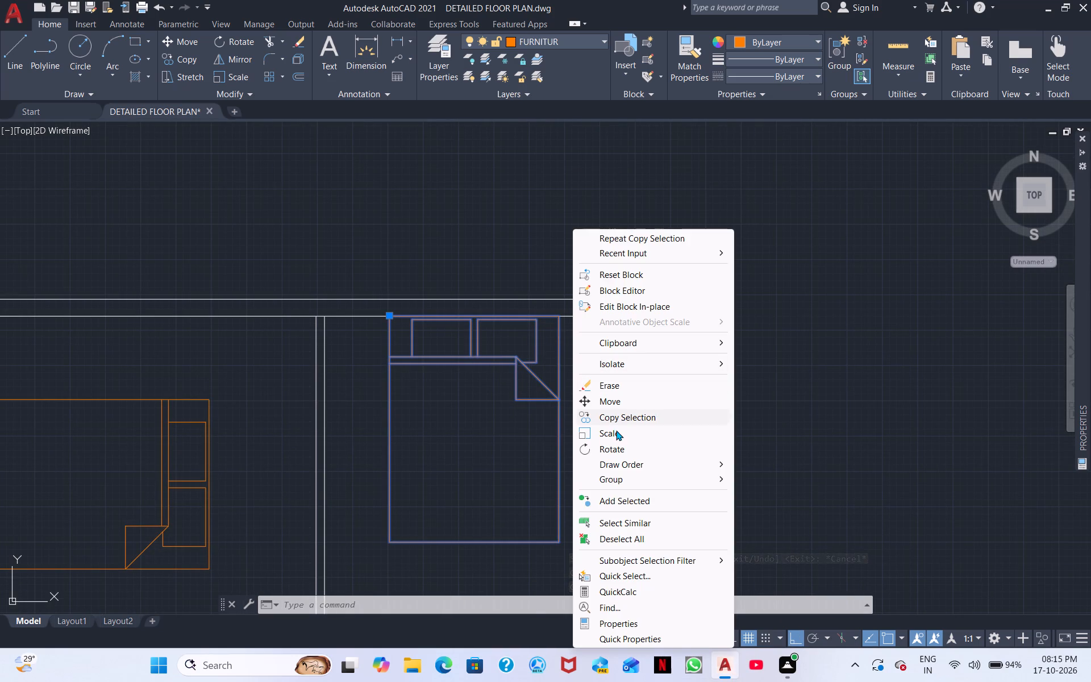
pyautogui.click(622, 448)
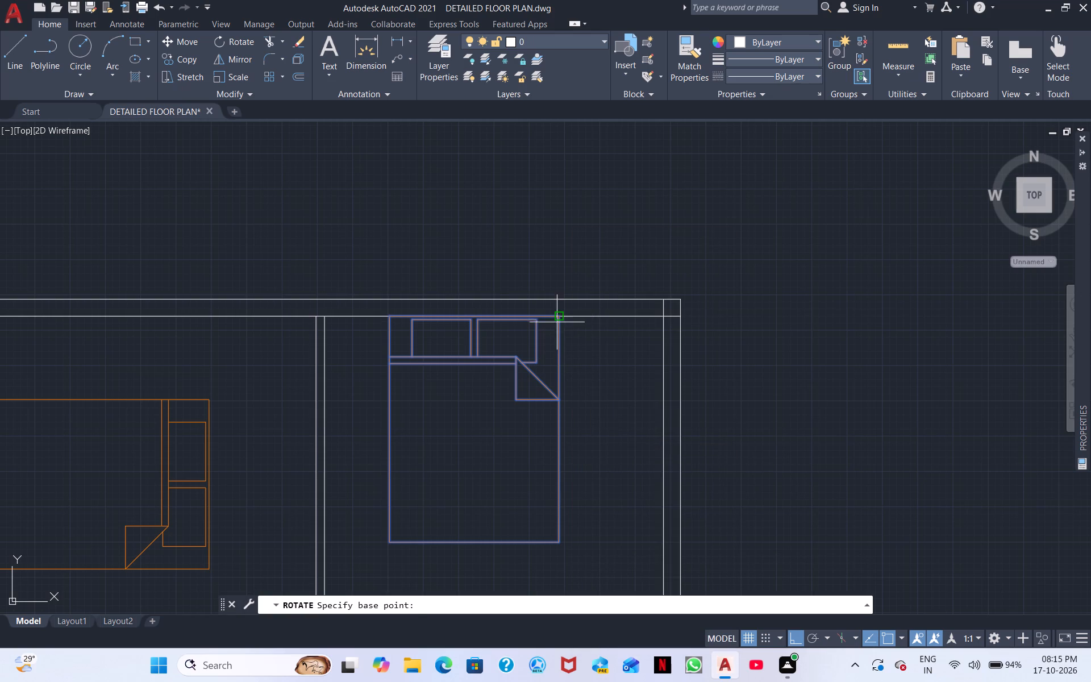
pyautogui.click(557, 319)
pyautogui.click(541, 504)
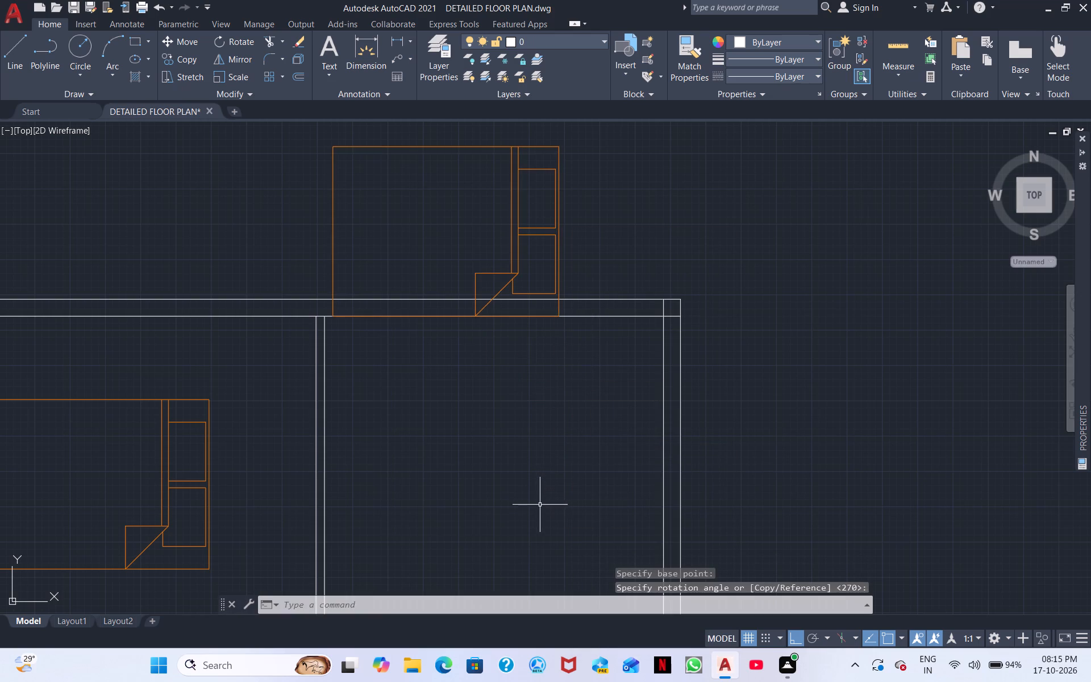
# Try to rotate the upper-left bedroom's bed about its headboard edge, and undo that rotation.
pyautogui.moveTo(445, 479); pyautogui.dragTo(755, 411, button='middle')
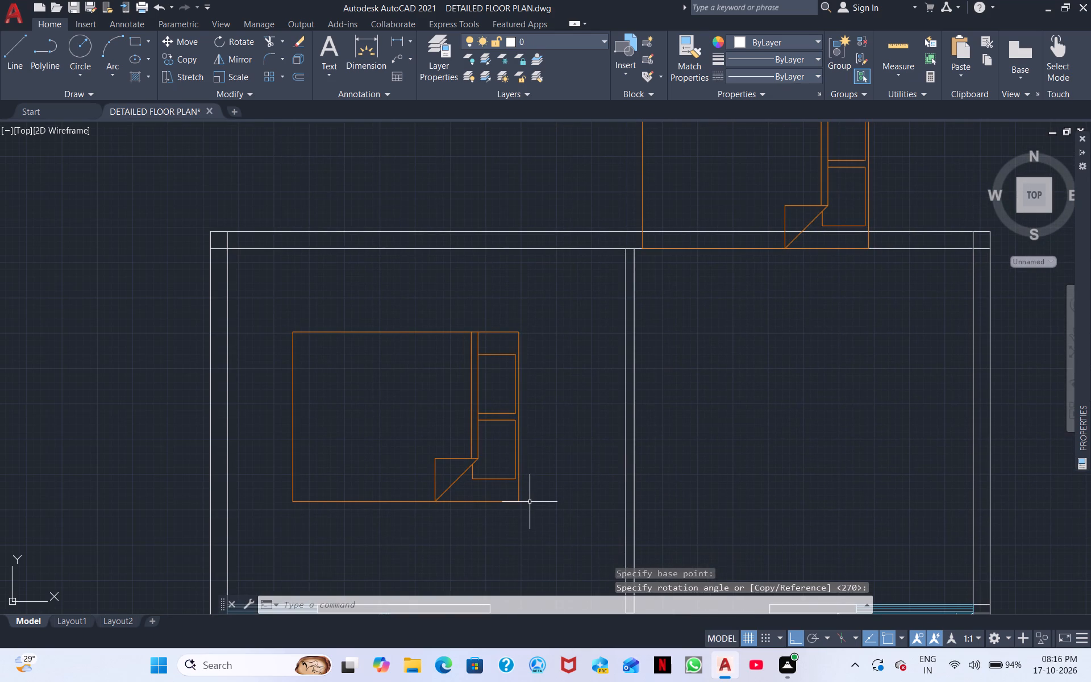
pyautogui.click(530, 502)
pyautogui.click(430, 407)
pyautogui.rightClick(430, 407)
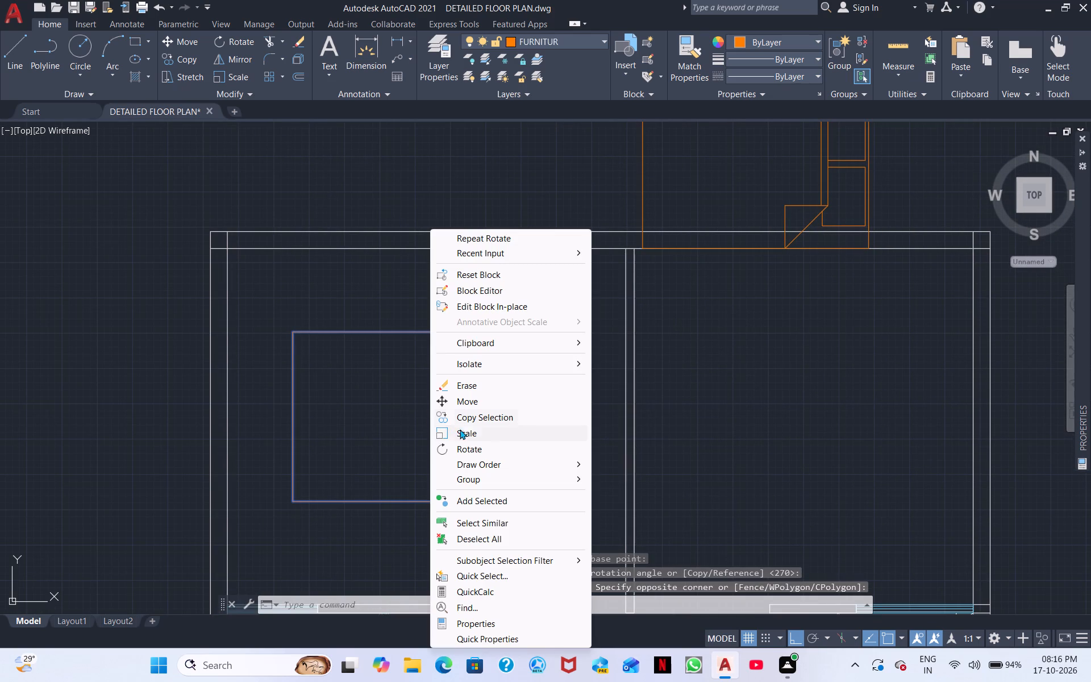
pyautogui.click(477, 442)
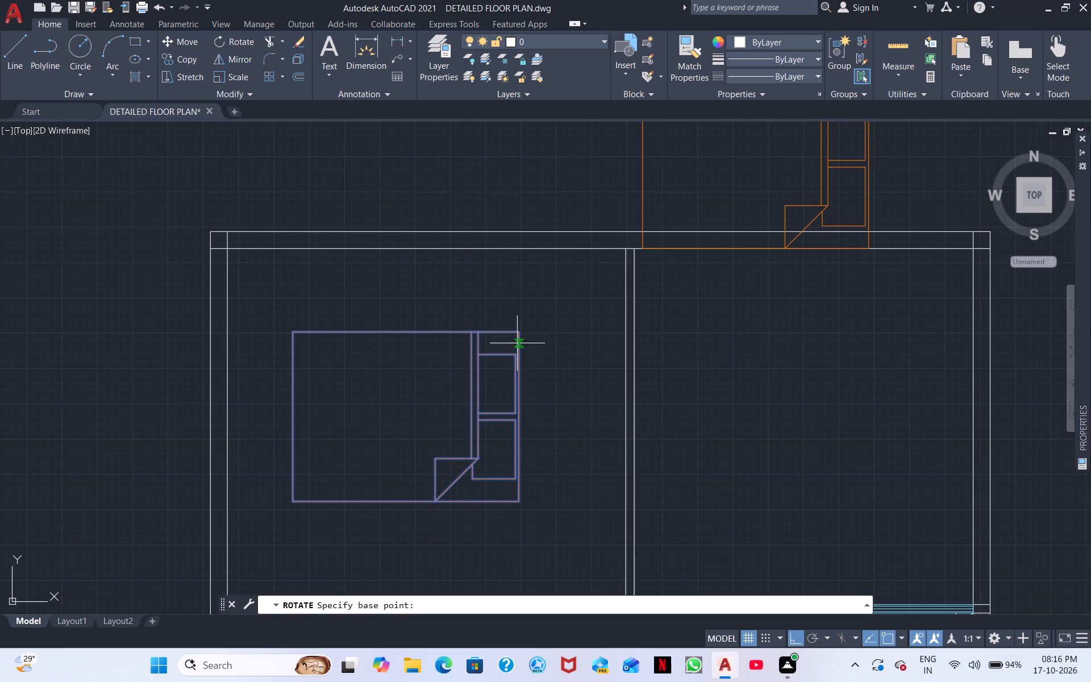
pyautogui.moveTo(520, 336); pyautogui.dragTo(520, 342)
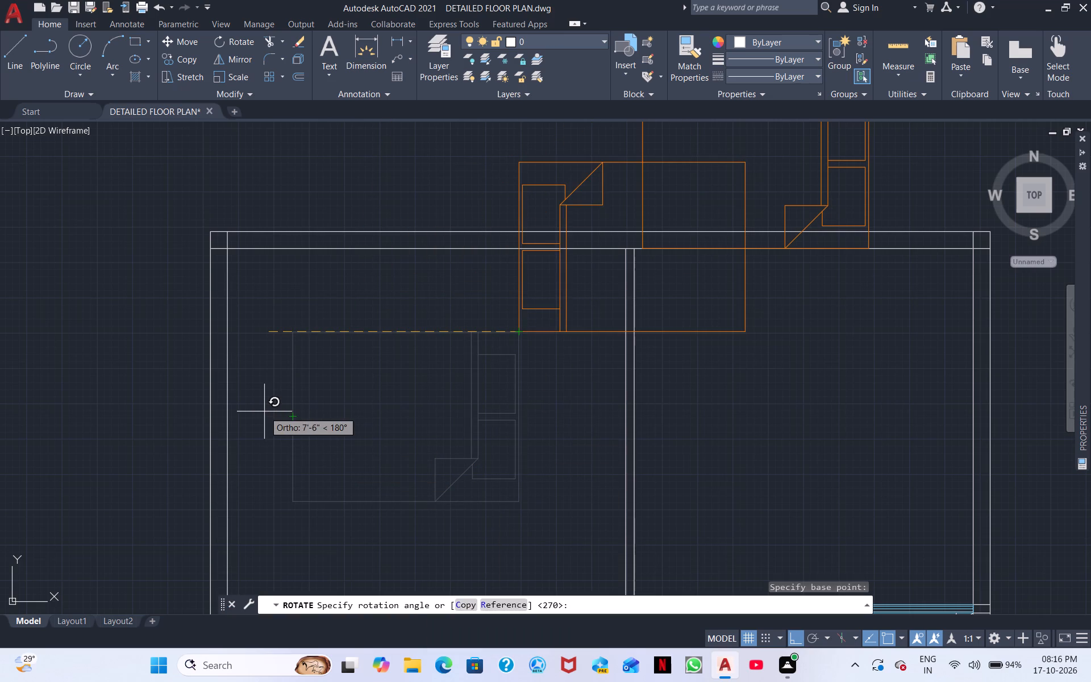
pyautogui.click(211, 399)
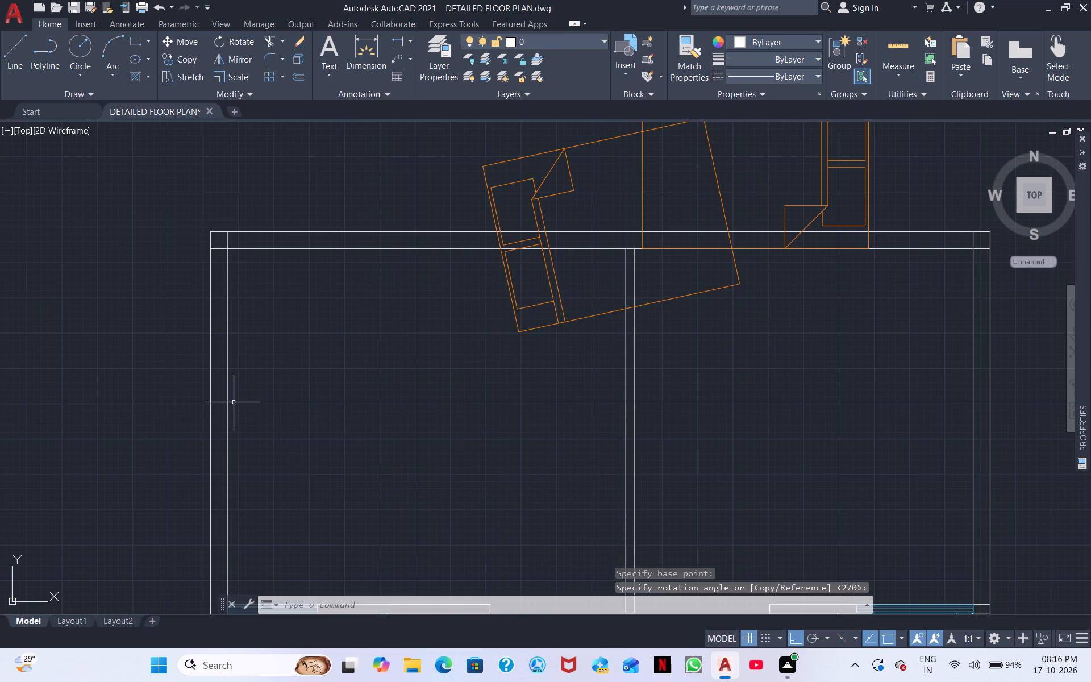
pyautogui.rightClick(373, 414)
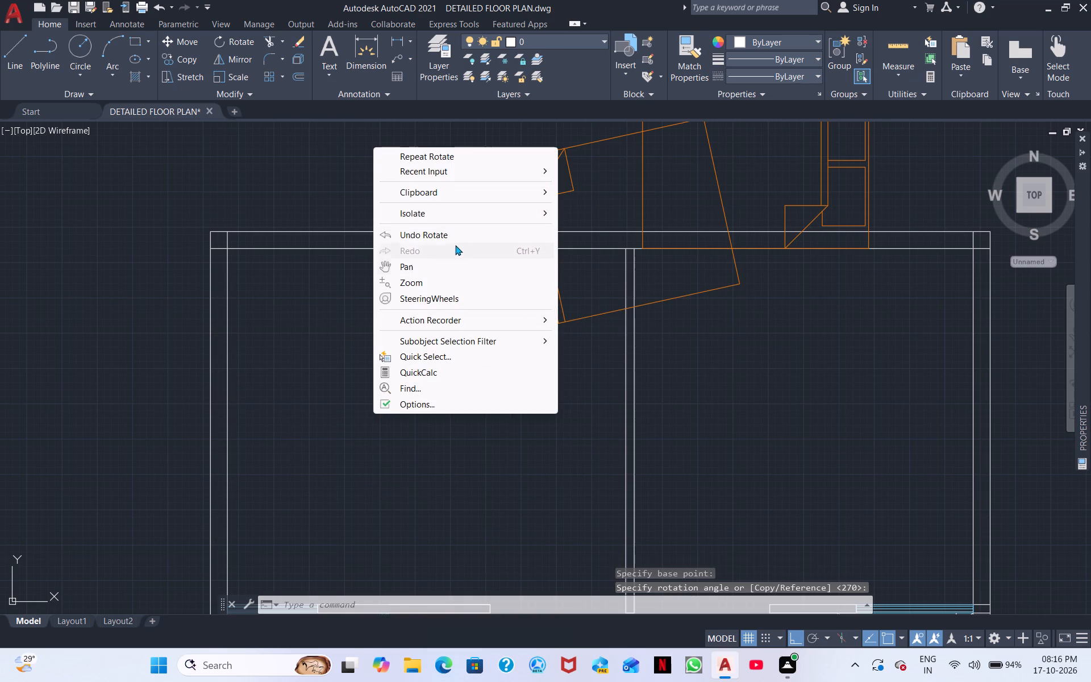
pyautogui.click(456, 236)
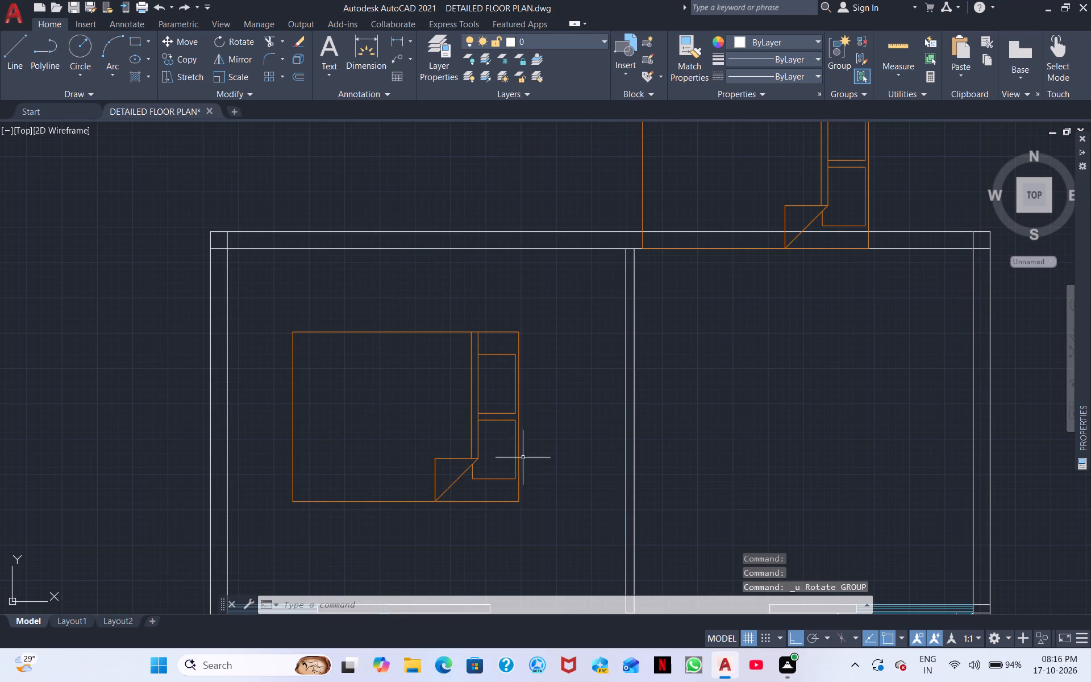
# Rotate the upper-left bedroom's bed 180° about its top-right corner so the headboard faces left.
pyautogui.moveTo(518, 501); pyautogui.dragTo(496, 468)
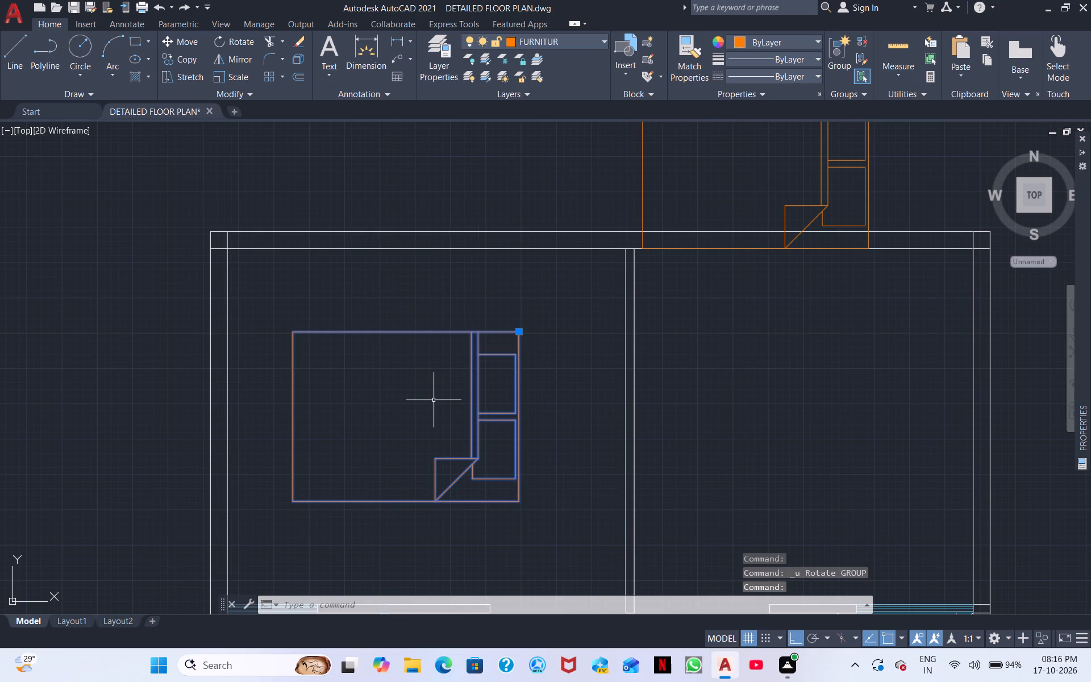
pyautogui.rightClick(438, 404)
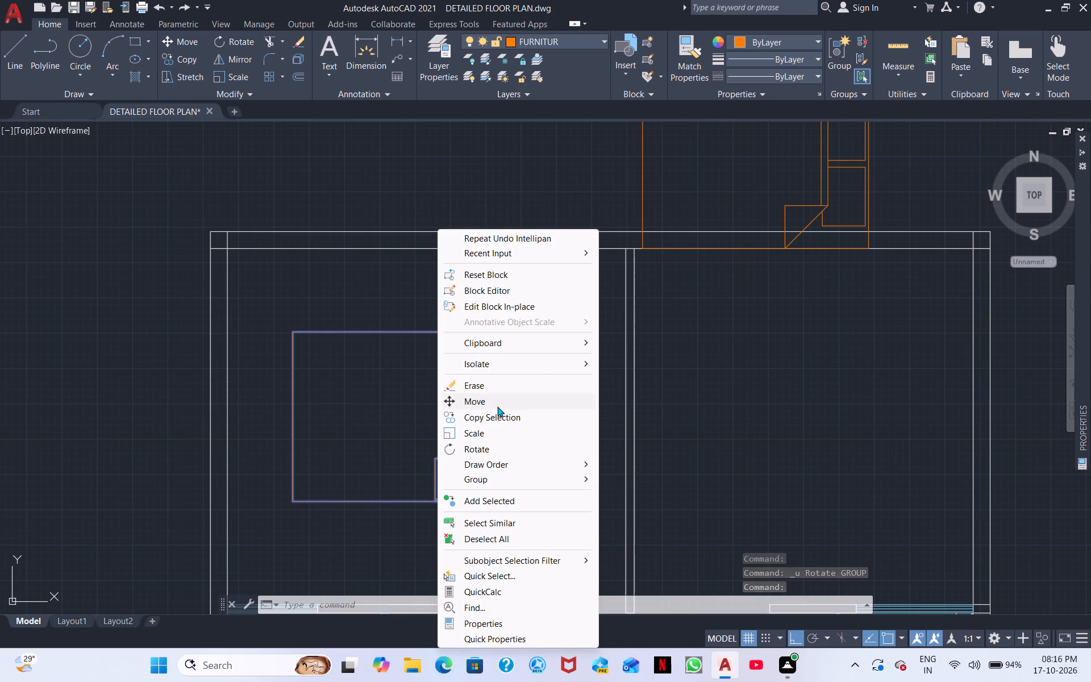
pyautogui.click(500, 452)
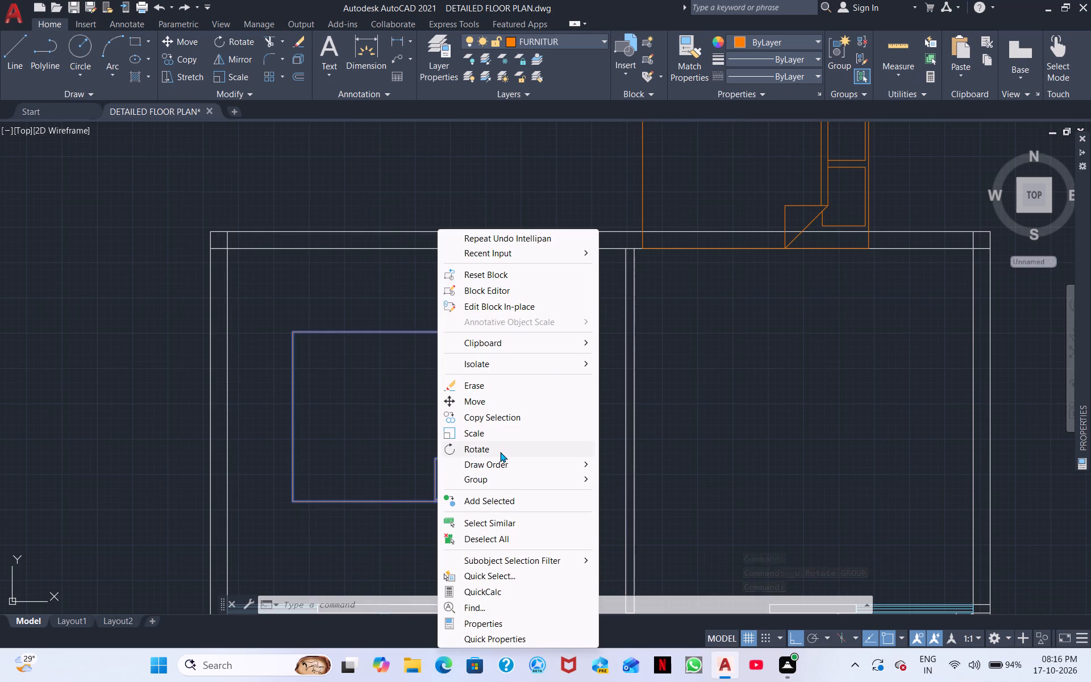
pyautogui.click(520, 329)
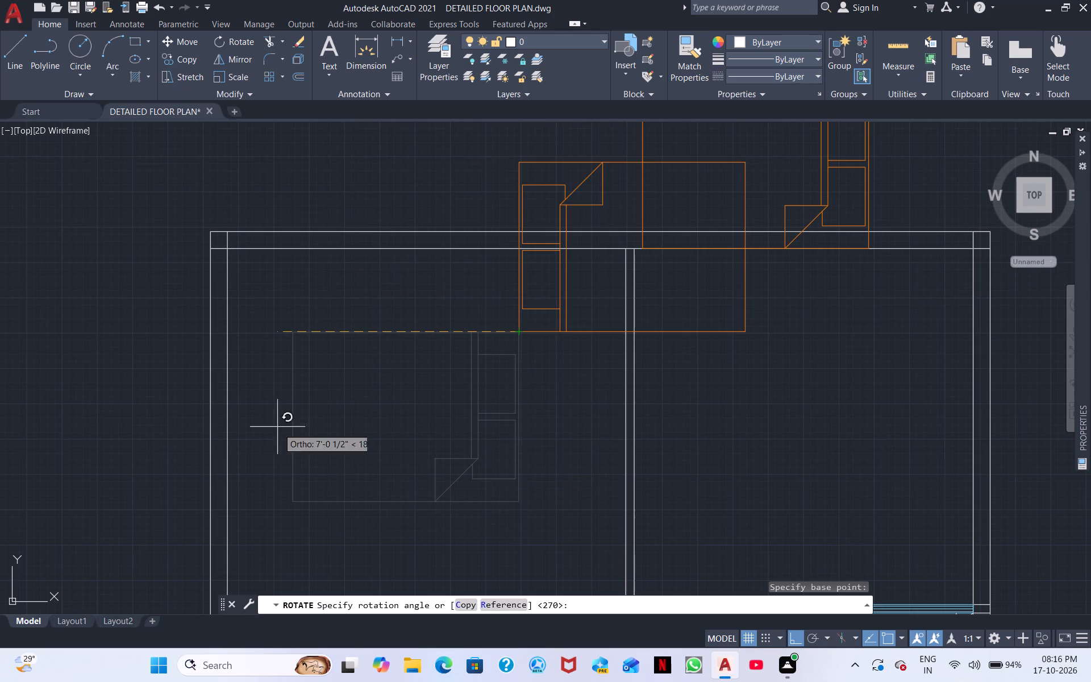
pyautogui.middleClick(189, 334)
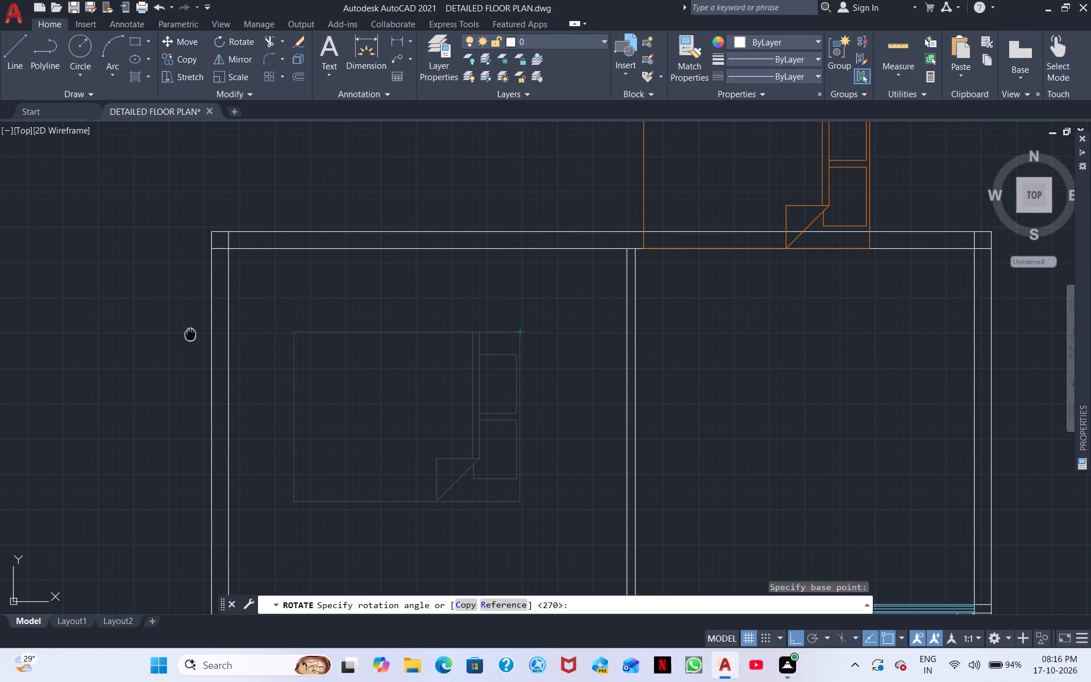
pyautogui.click(270, 363)
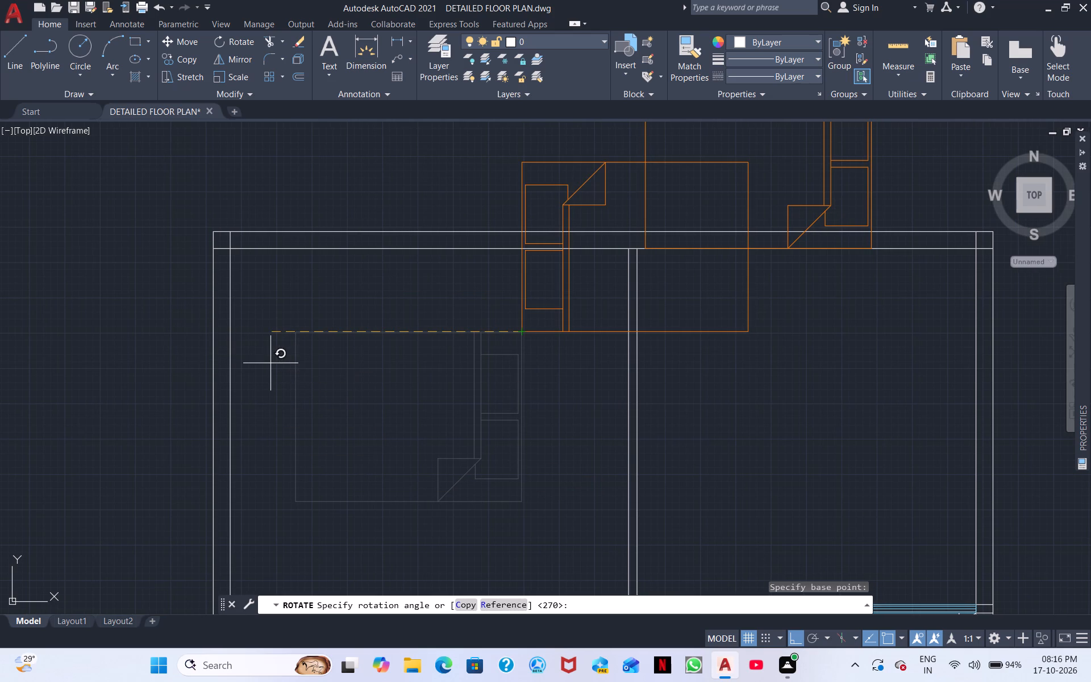
# With Ortho off, move the rotated bed into the upper-left bedroom, headboard against the inner line of the left outer wall.
pyautogui.moveTo(585, 331); pyautogui.dragTo(555, 322)
pyautogui.rightClick(483, 299)
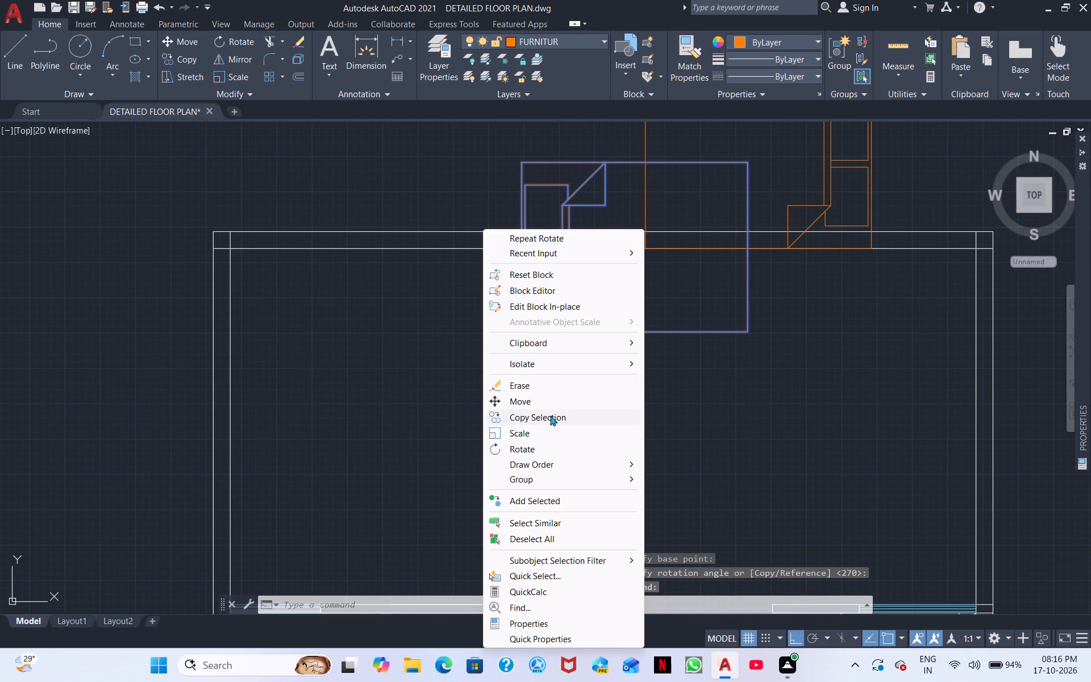
pyautogui.click(546, 405)
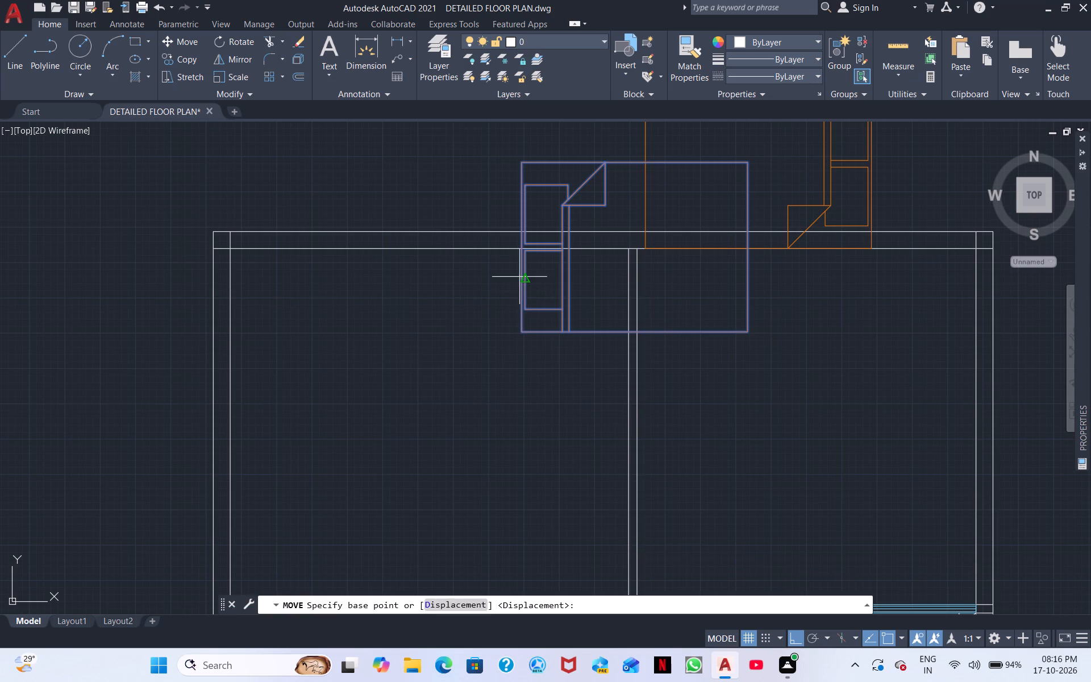
pyautogui.click(518, 260)
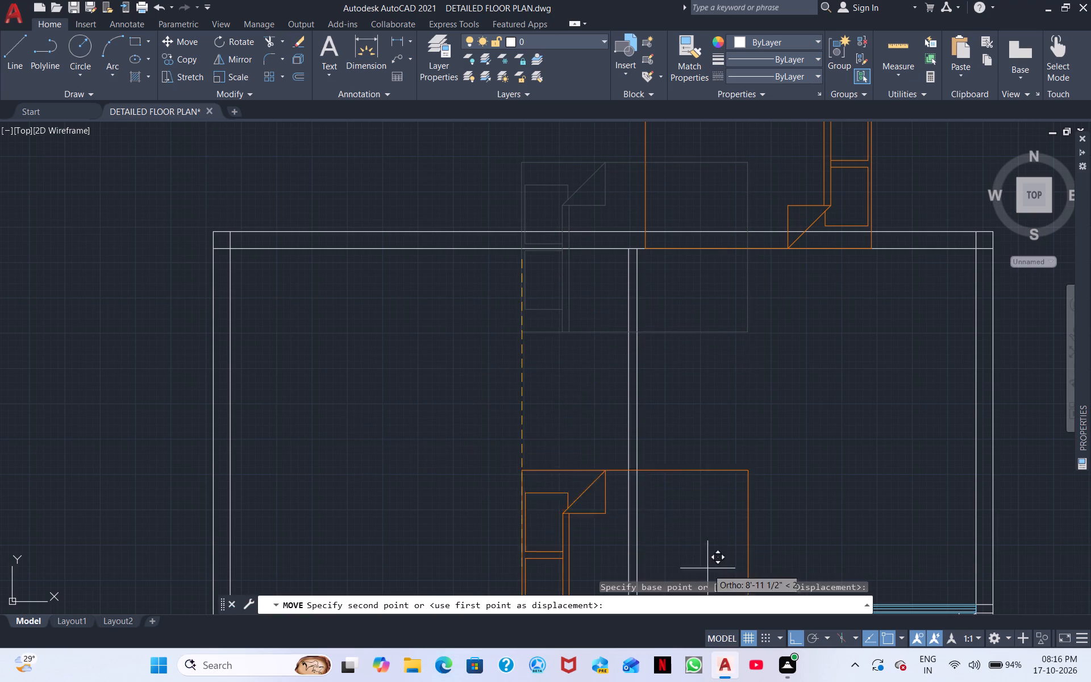
pyautogui.click(799, 638)
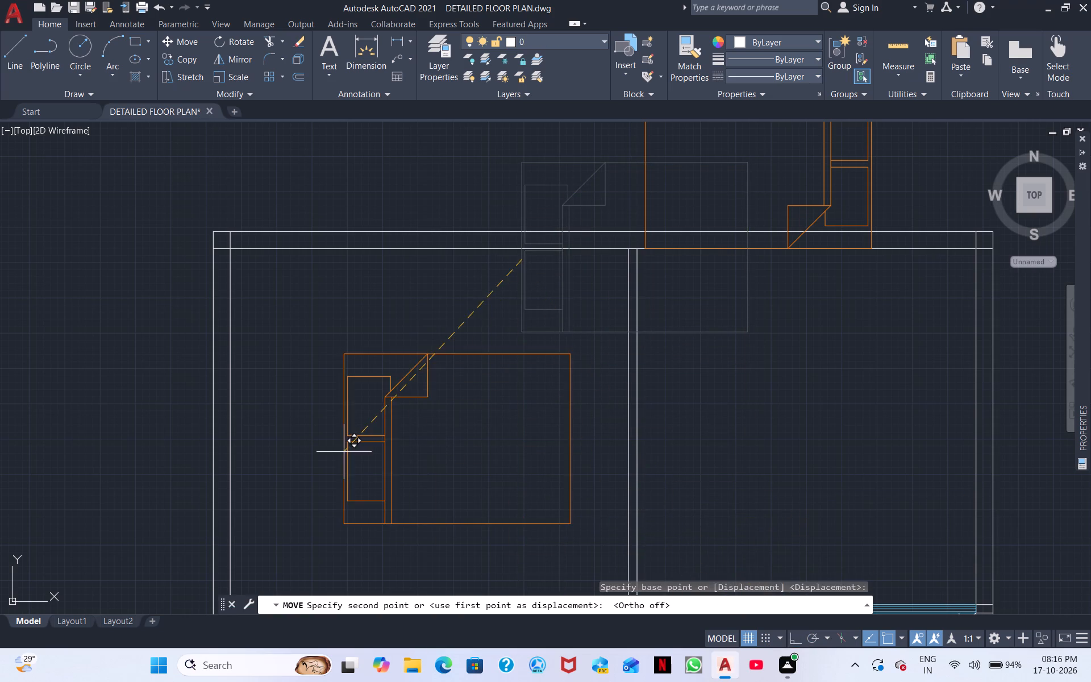
pyautogui.moveTo(344, 452); pyautogui.dragTo(722, 338, button='middle')
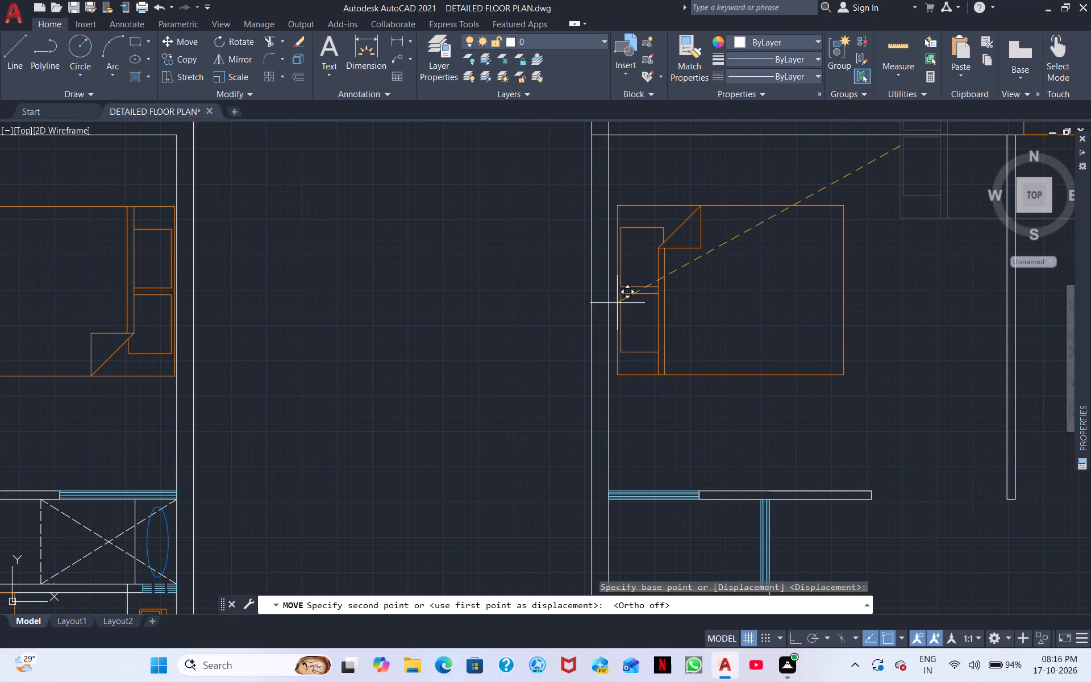
pyautogui.click(614, 318)
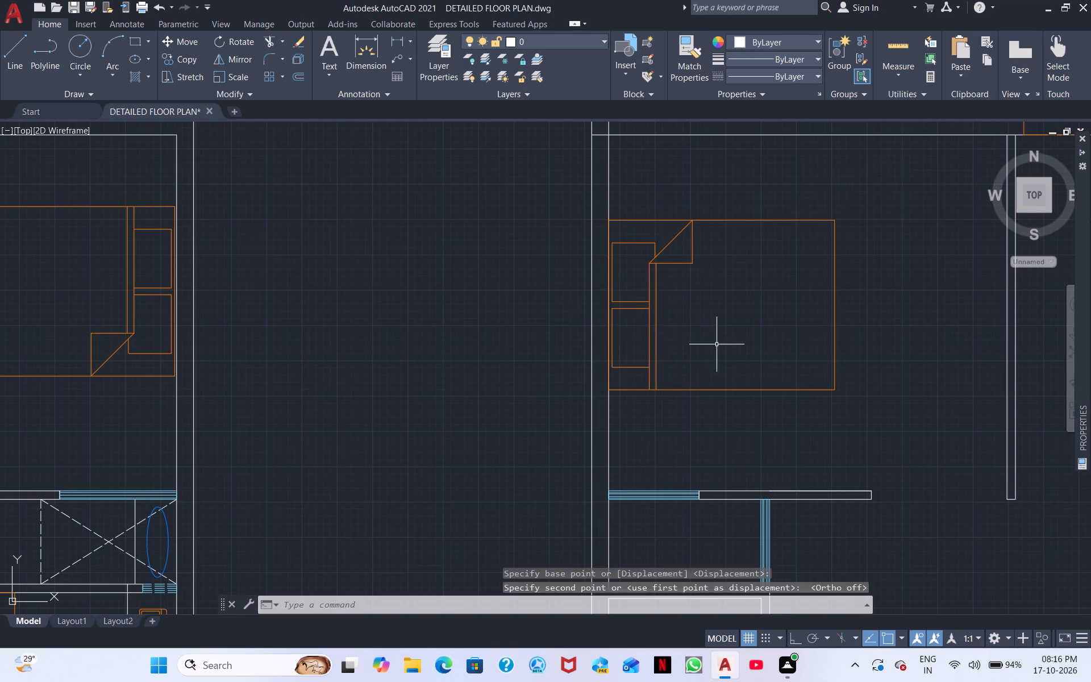
# Move the rotated bed above the plan into the upper-right bedroom, placing its headboard against the inner line of the right outer wall.
pyautogui.scroll(-2, 718, 345)
pyautogui.moveTo(792, 365); pyautogui.dragTo(630, 368, button='middle')
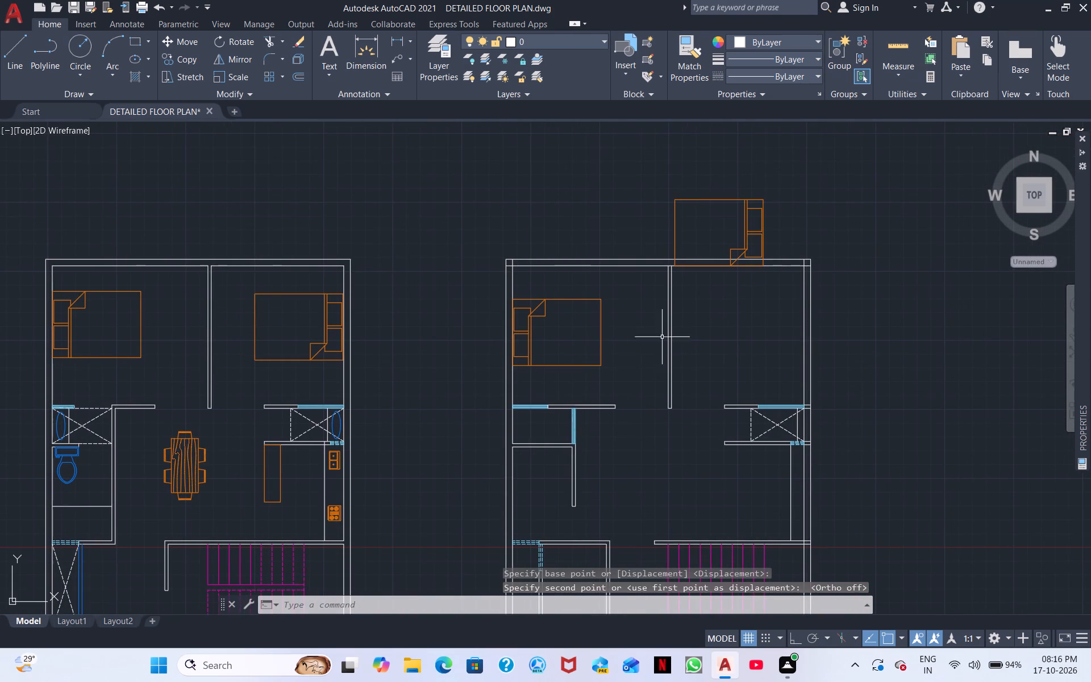
pyautogui.click(764, 245)
pyautogui.rightClick(790, 242)
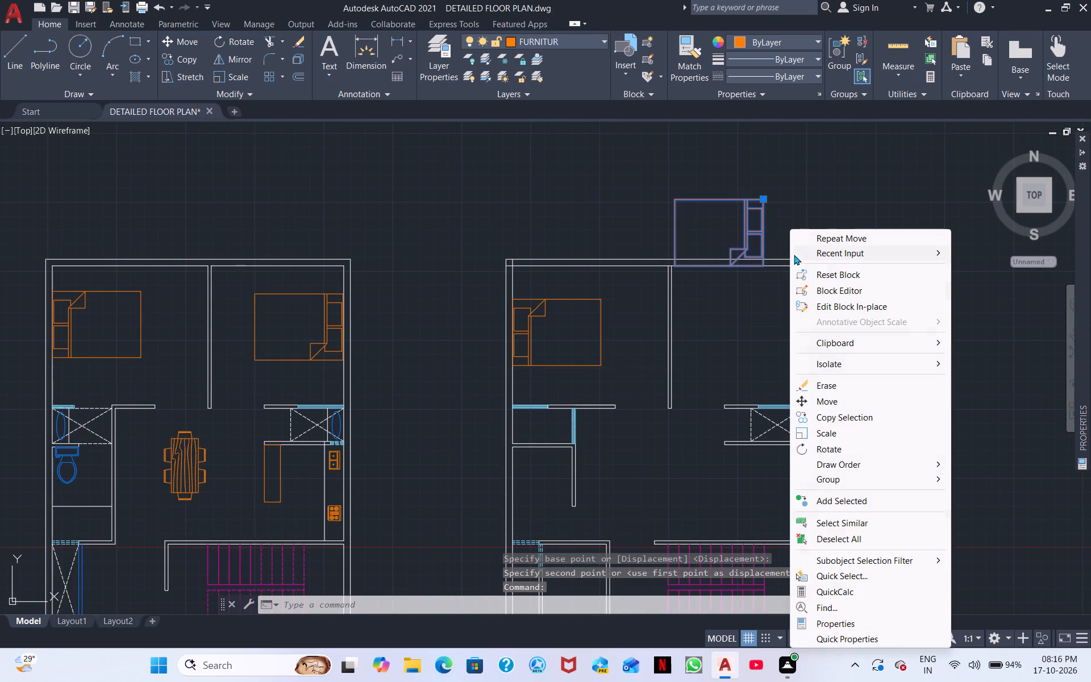
pyautogui.click(832, 399)
pyautogui.scroll(3, 765, 233)
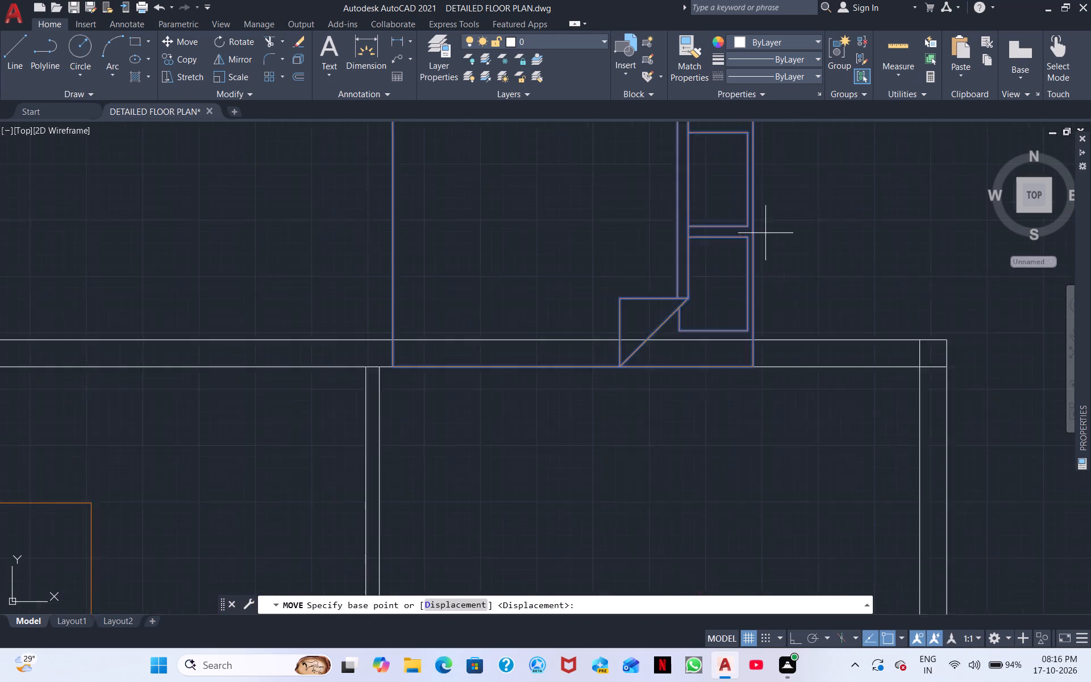
pyautogui.scroll(1, 765, 233)
pyautogui.click(745, 225)
pyautogui.moveTo(850, 551); pyautogui.dragTo(791, 343, button='middle')
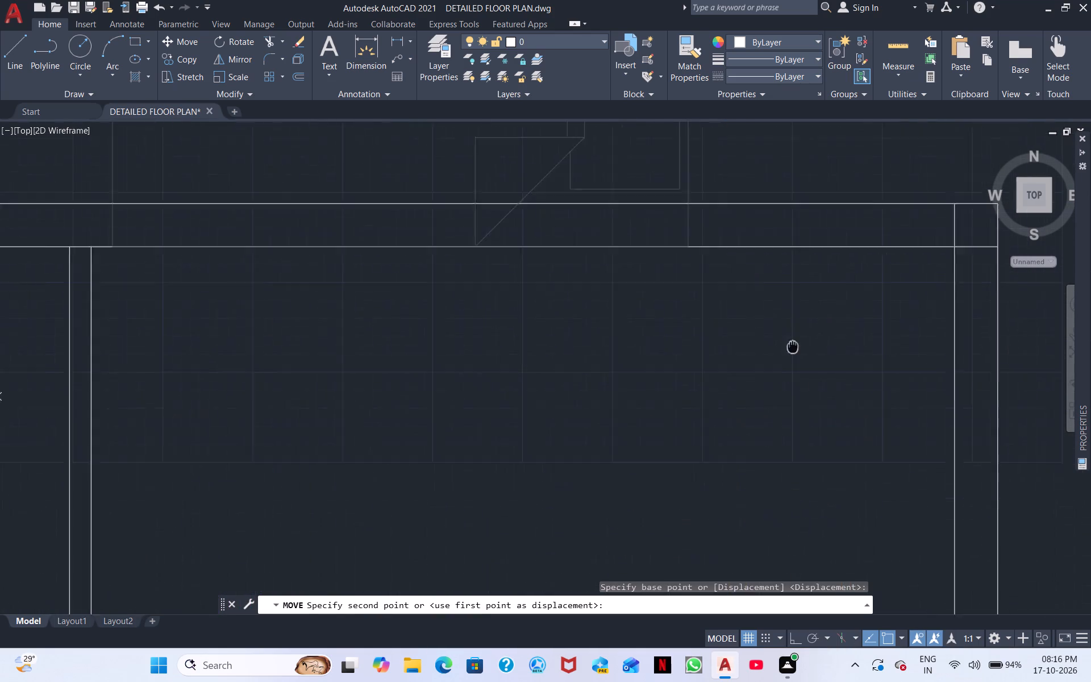
pyautogui.moveTo(791, 343); pyautogui.dragTo(782, 308, button='middle')
pyautogui.moveTo(897, 530); pyautogui.dragTo(873, 409, button='middle')
pyautogui.scroll(-2, 798, 455)
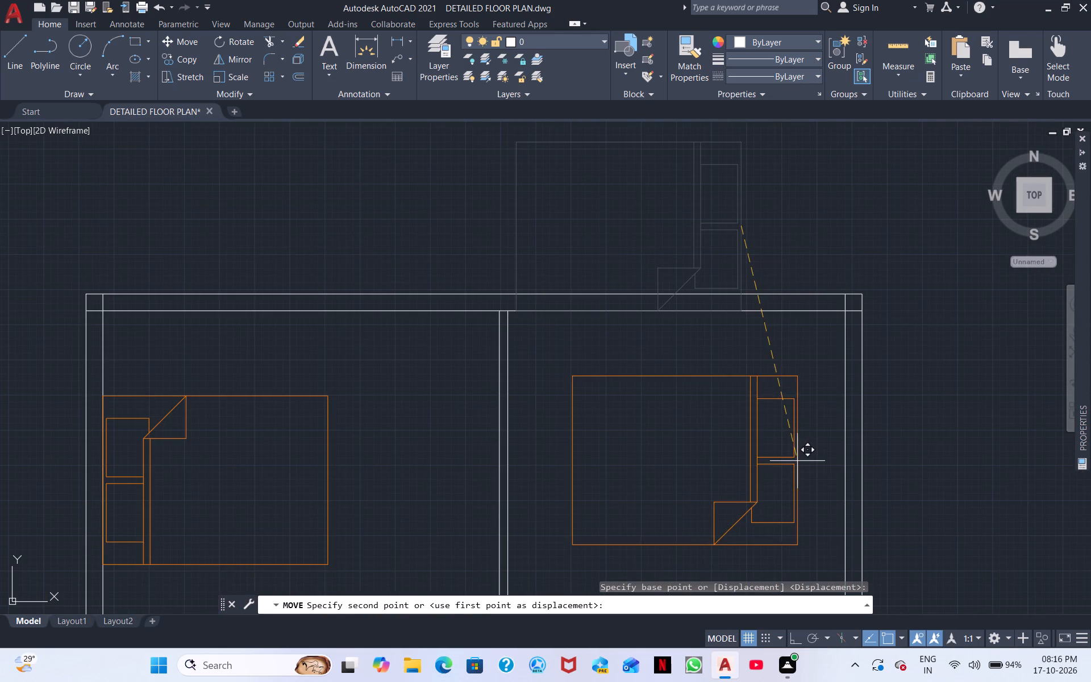
pyautogui.click(844, 464)
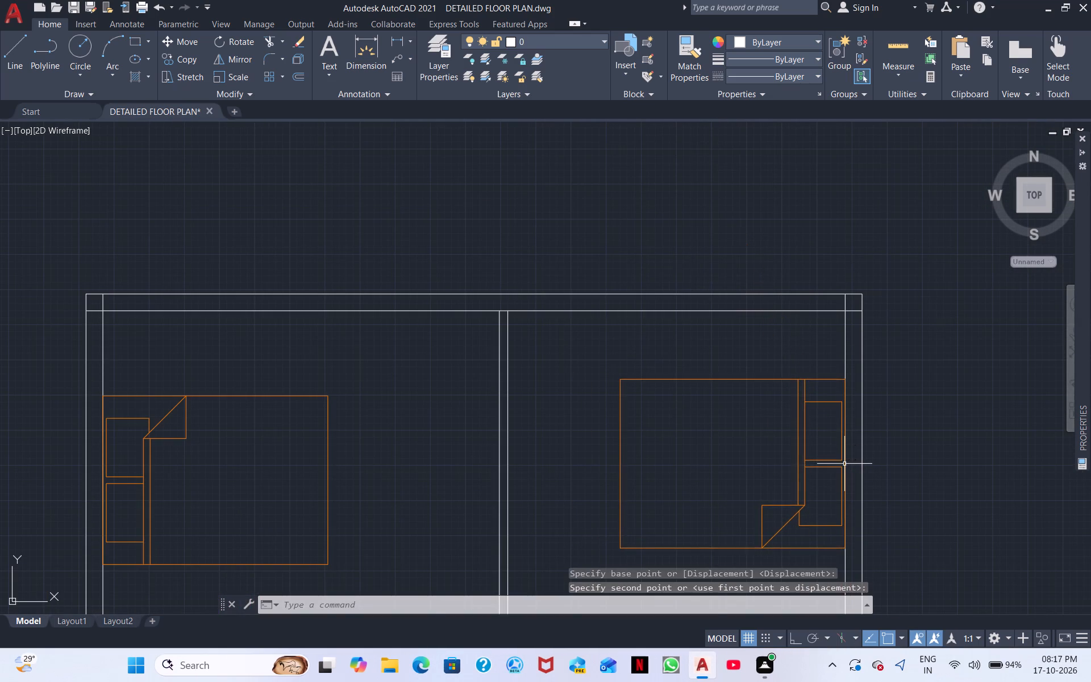
# Draw a horizontal guide line from the upper-left bedroom bed's bottom-right corner across to below the upper-right bedroom's bed.
pyautogui.scroll(-1, 730, 444)
pyautogui.moveTo(696, 467); pyautogui.dragTo(699, 426, button='middle')
pyautogui.scroll(-1, 696, 454)
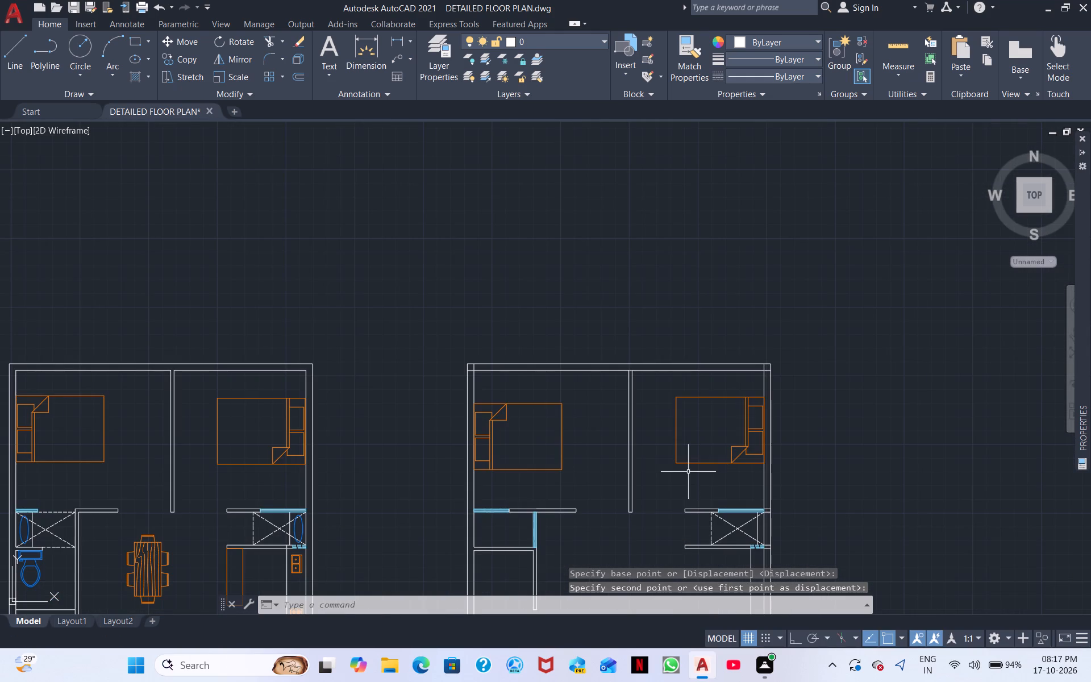
pyautogui.click(16, 44)
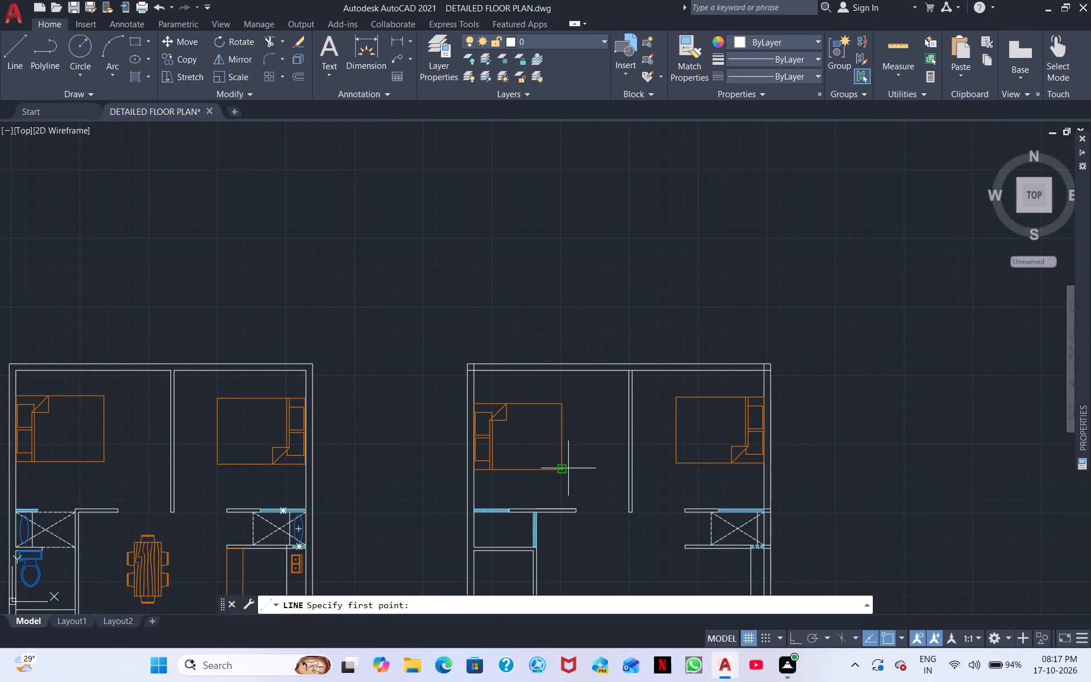
pyautogui.click(567, 469)
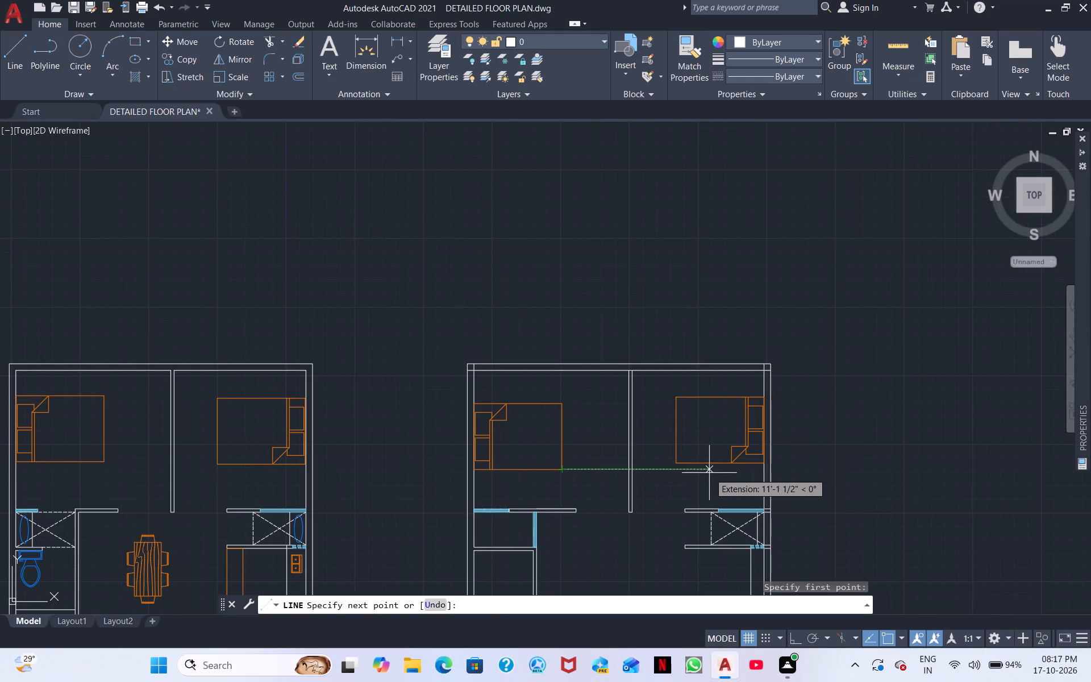
pyautogui.click(727, 472)
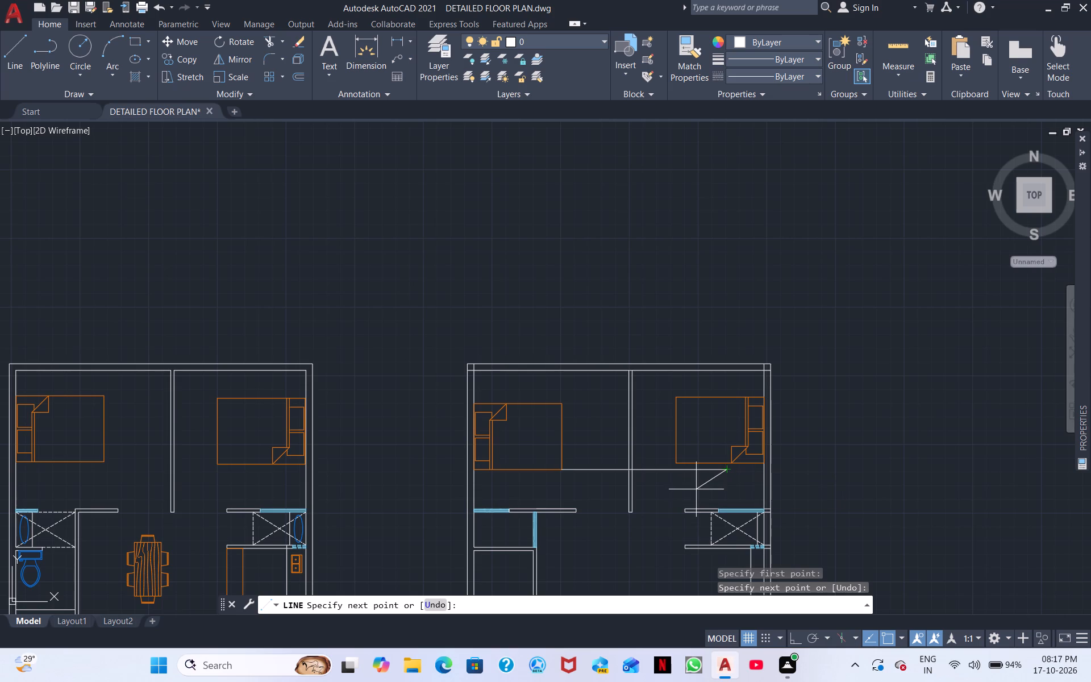
pyautogui.press('Escape')
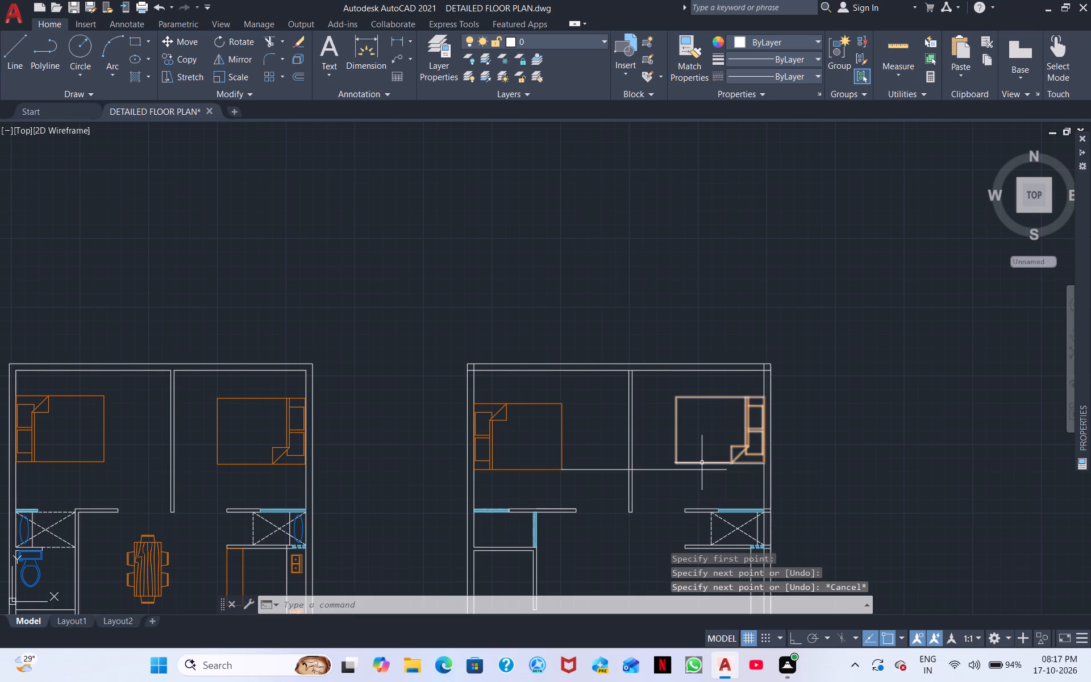
# Move the upper-right bedroom's bed straight down so its bottom-left corner sits on the guide line, level with the other bed.
pyautogui.click(702, 463)
pyautogui.rightClick(709, 455)
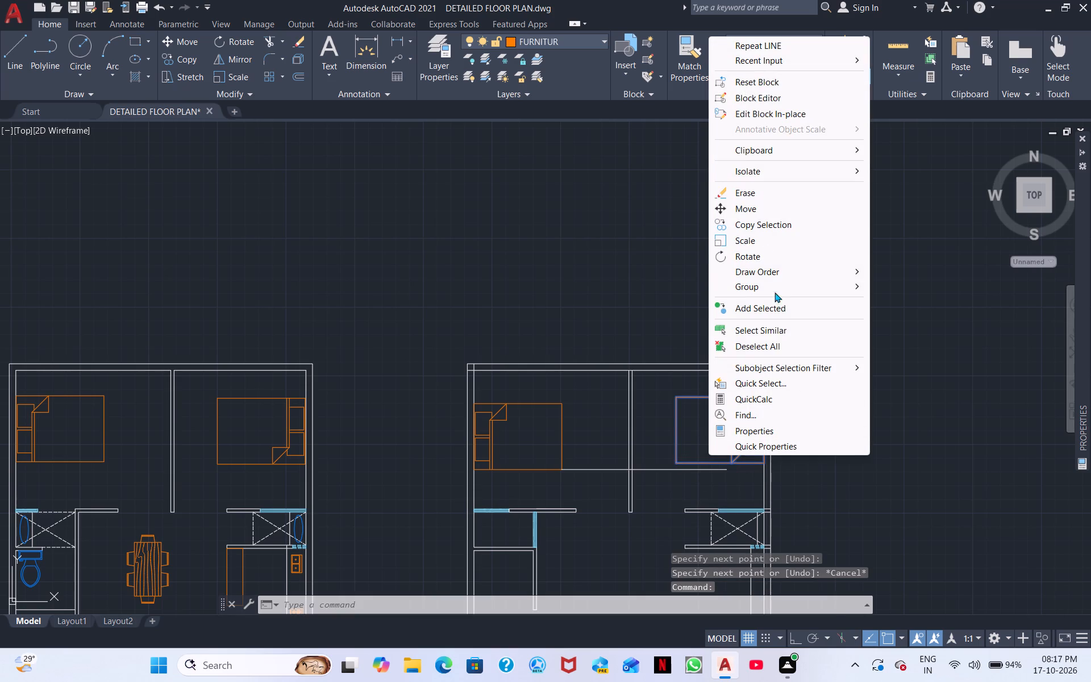
pyautogui.click(752, 206)
pyautogui.scroll(3, 688, 499)
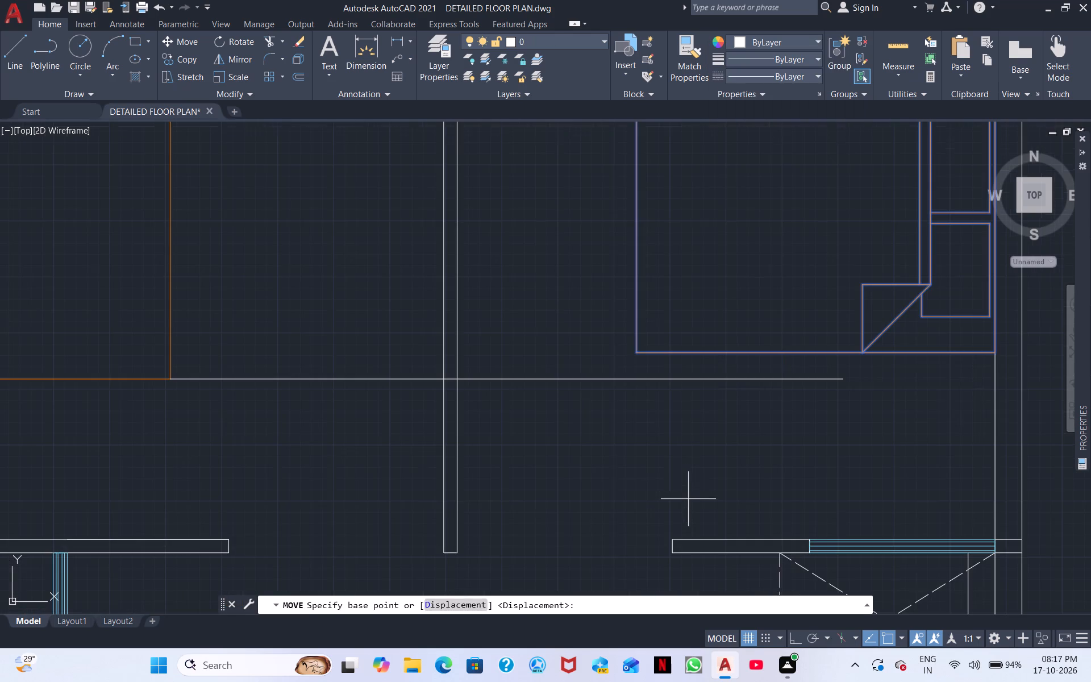
pyautogui.click(638, 355)
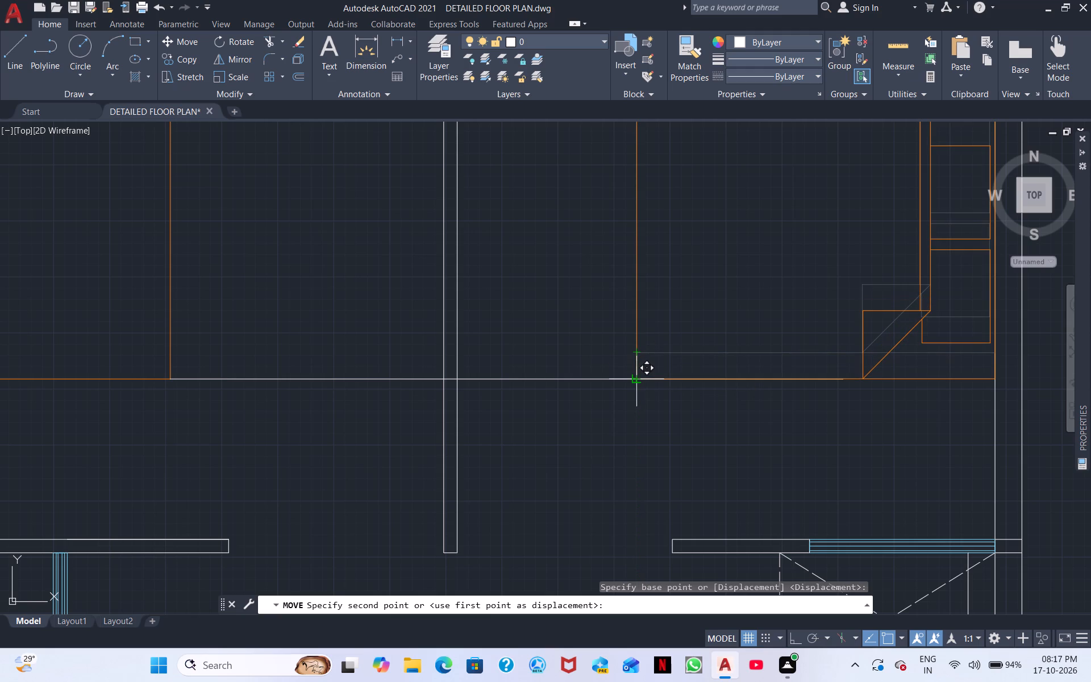
pyautogui.click(640, 377)
pyautogui.scroll(-2, 642, 377)
pyautogui.press('Escape')
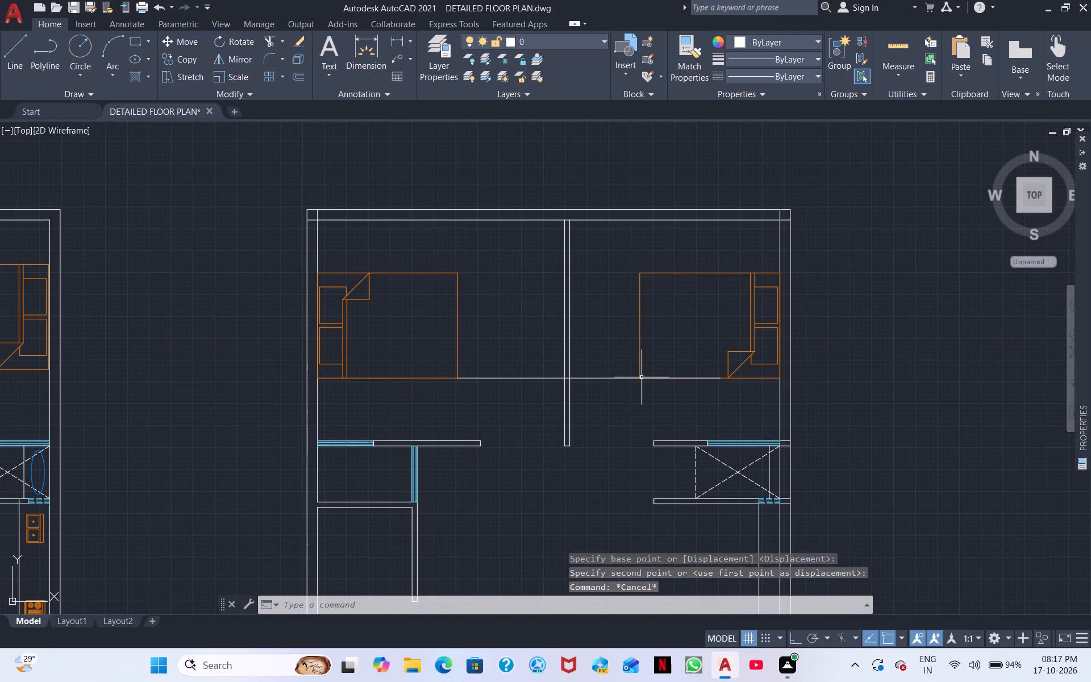
# Erase the horizontal guide line between the two beds.
pyautogui.click(622, 378)
pyautogui.rightClick(615, 383)
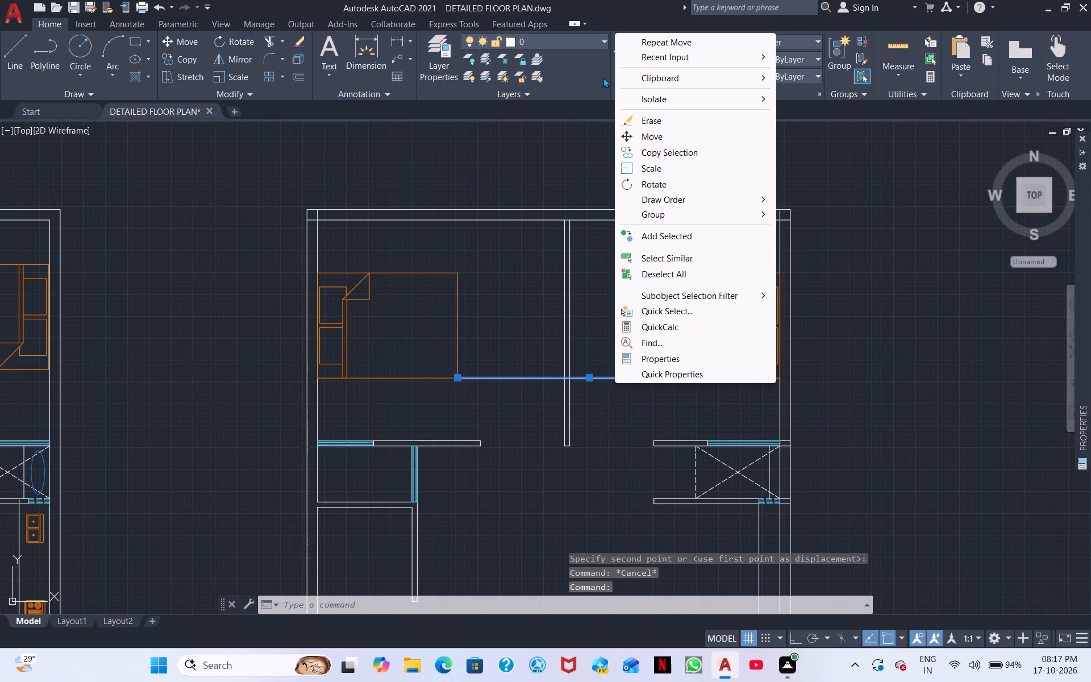
pyautogui.click(656, 119)
# Erase the two dashed diagonals, the dashed vertical line and the solid vertical line between the short walls below the upper-right bedroom.
pyautogui.scroll(-1, 652, 323)
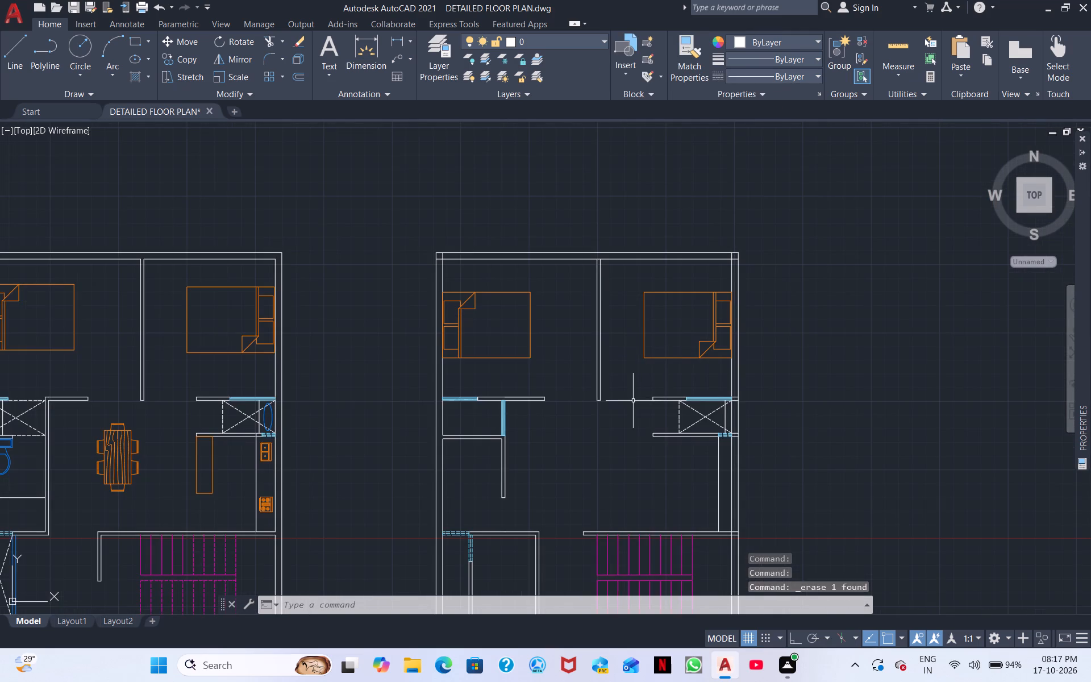
pyautogui.moveTo(633, 401); pyautogui.dragTo(646, 297, button='middle')
pyautogui.moveTo(634, 359); pyautogui.dragTo(675, 312, button='middle')
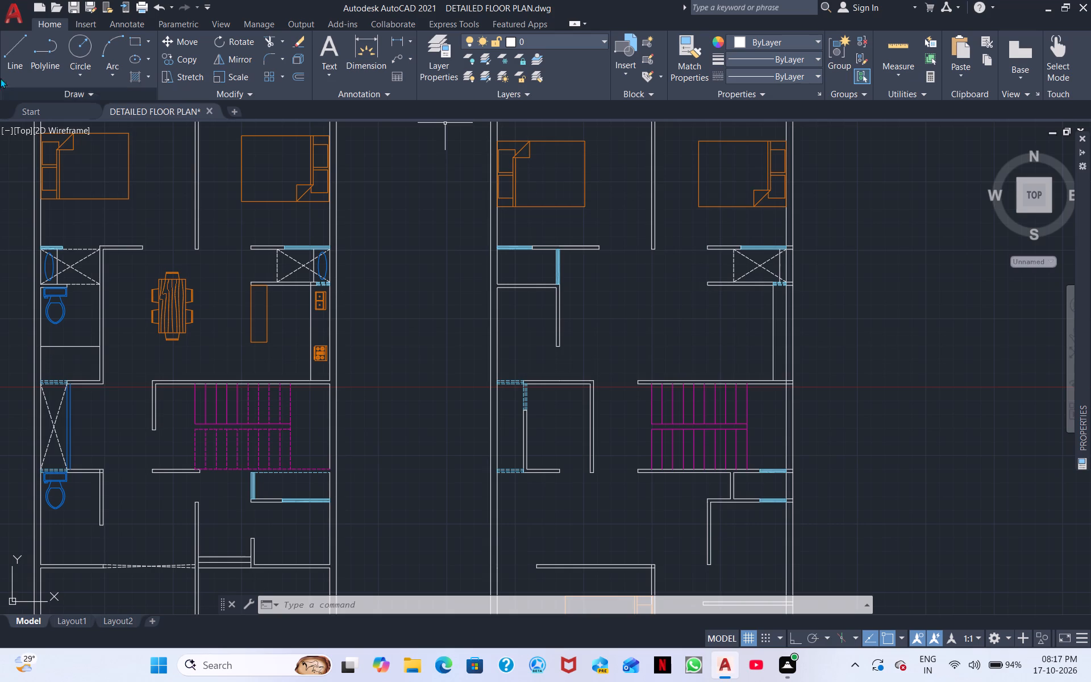
pyautogui.click(757, 267)
pyautogui.scroll(3, 761, 246)
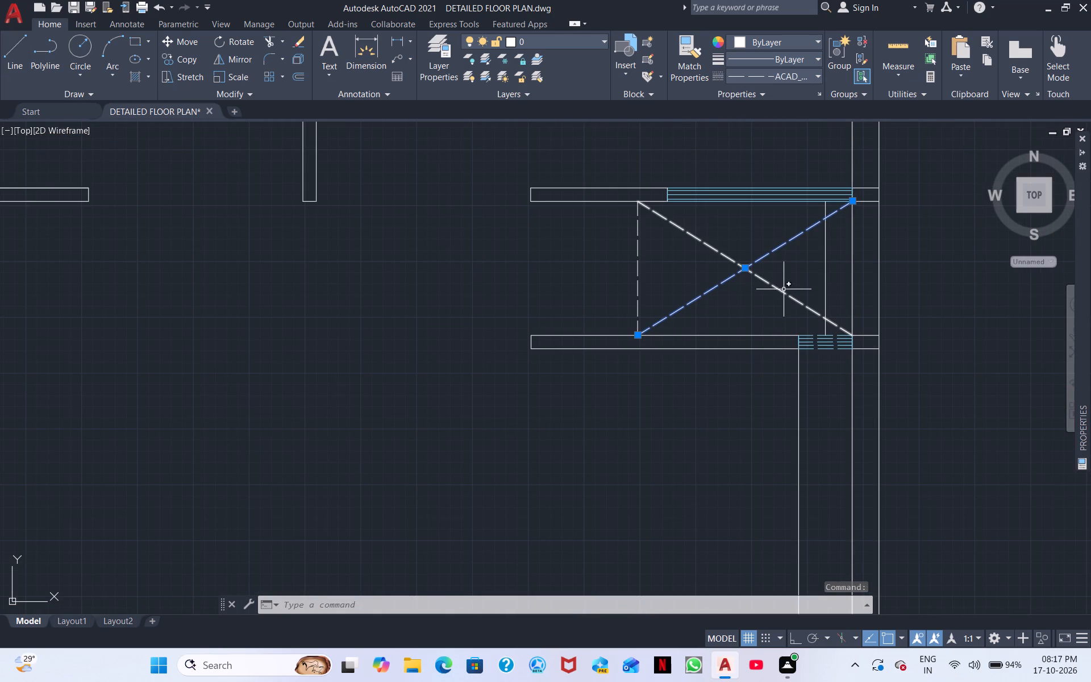
pyautogui.click(782, 290)
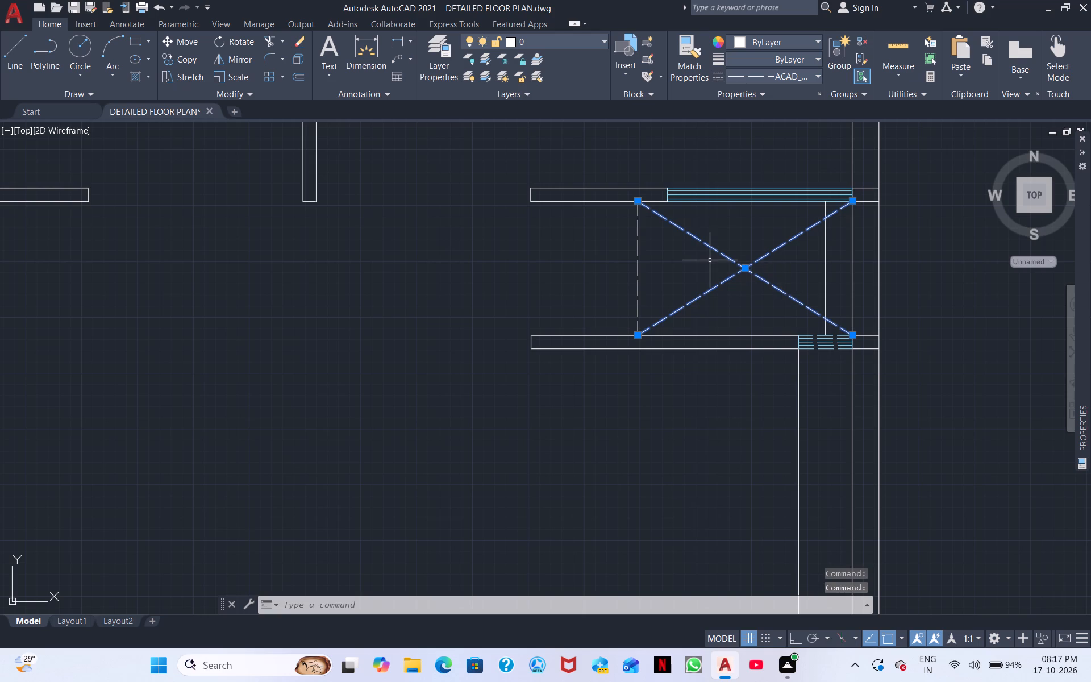
pyautogui.click(636, 296)
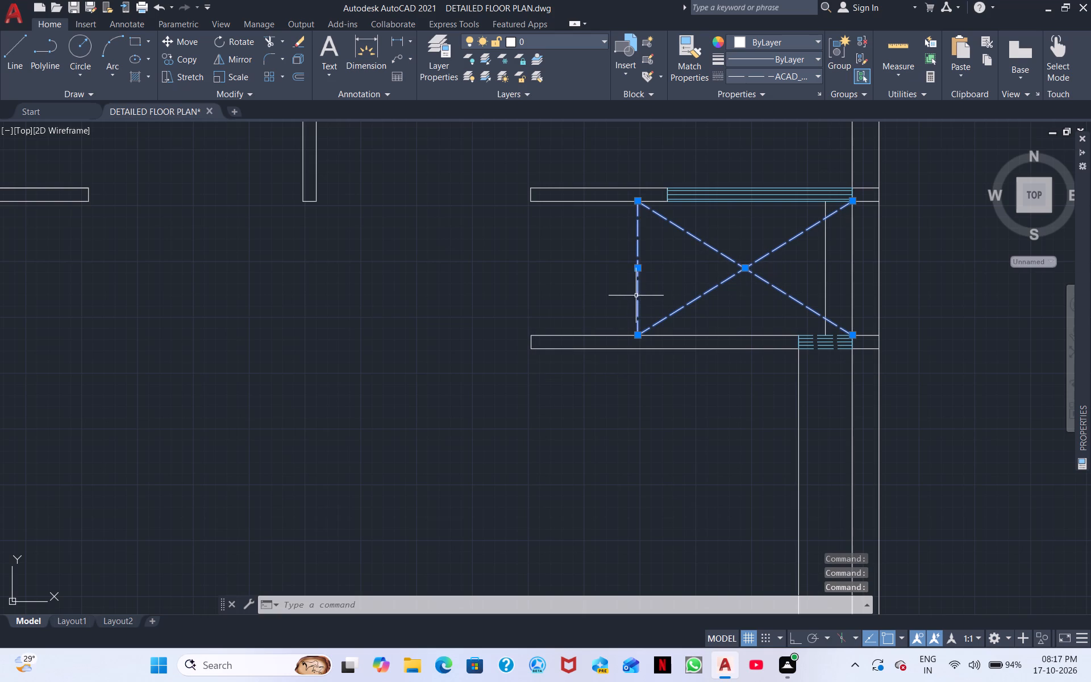
pyautogui.click(825, 261)
pyautogui.rightClick(757, 280)
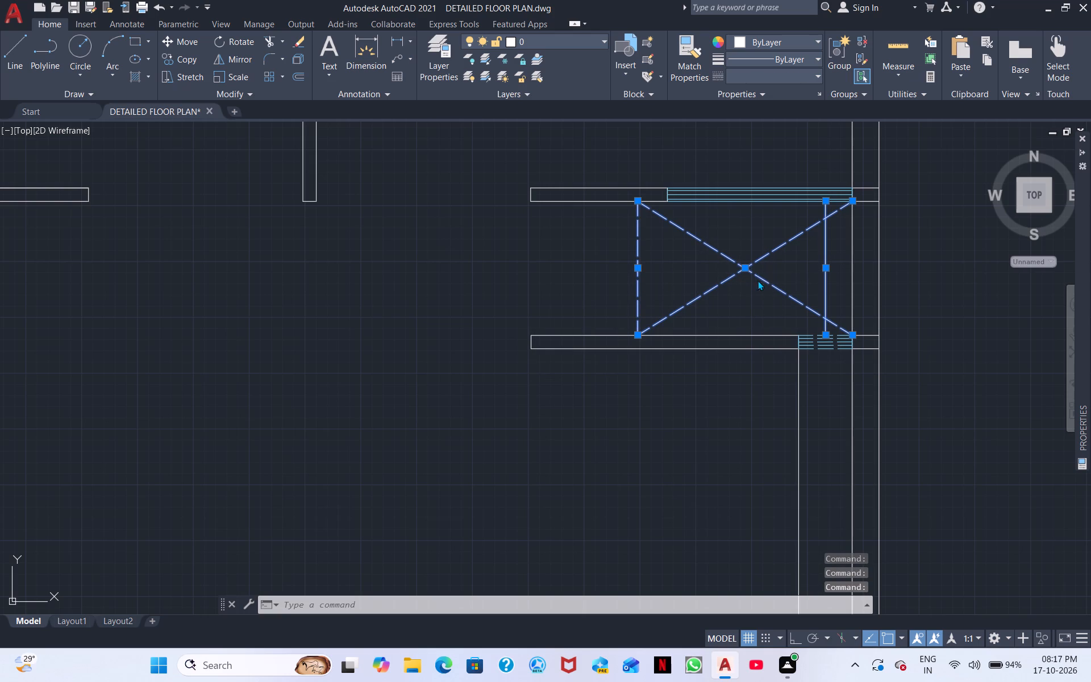
pyautogui.click(803, 365)
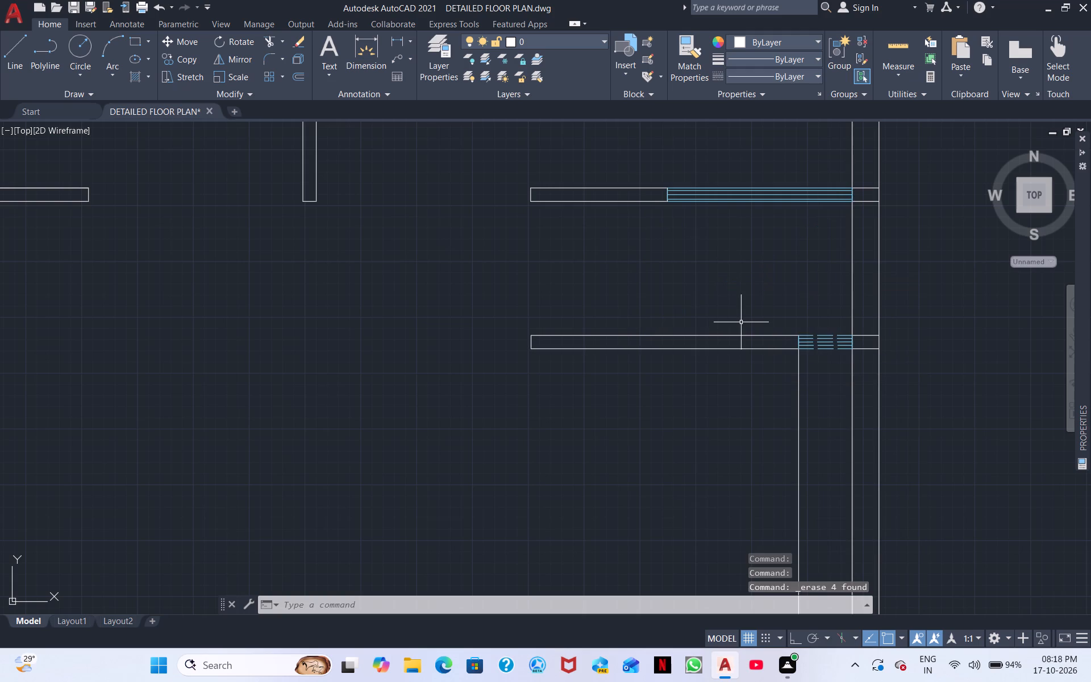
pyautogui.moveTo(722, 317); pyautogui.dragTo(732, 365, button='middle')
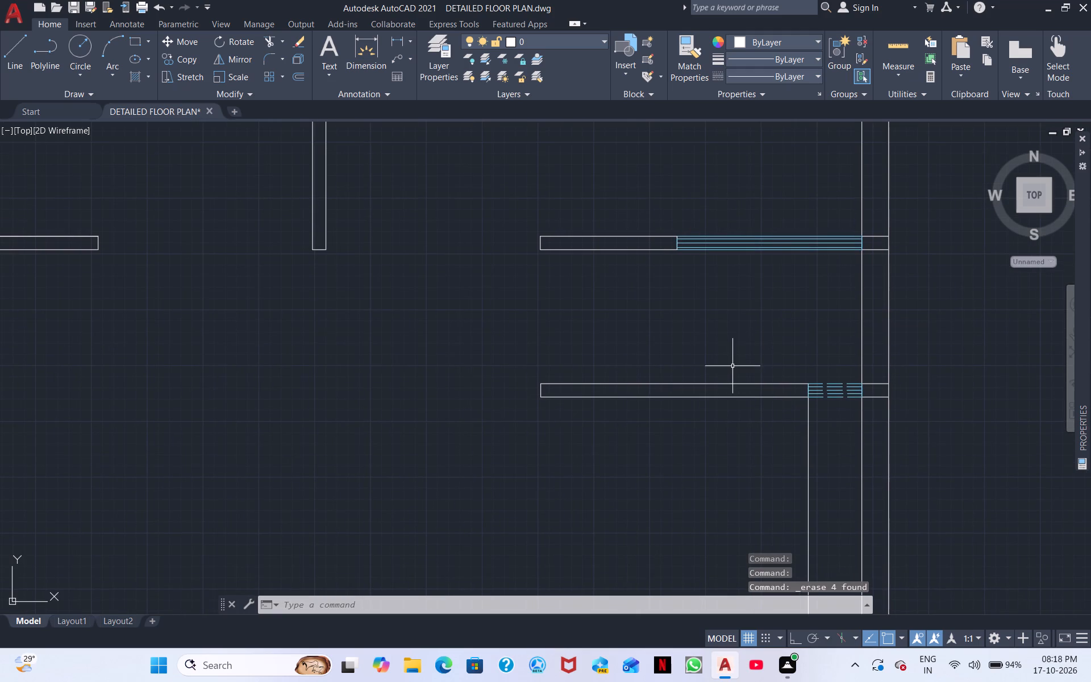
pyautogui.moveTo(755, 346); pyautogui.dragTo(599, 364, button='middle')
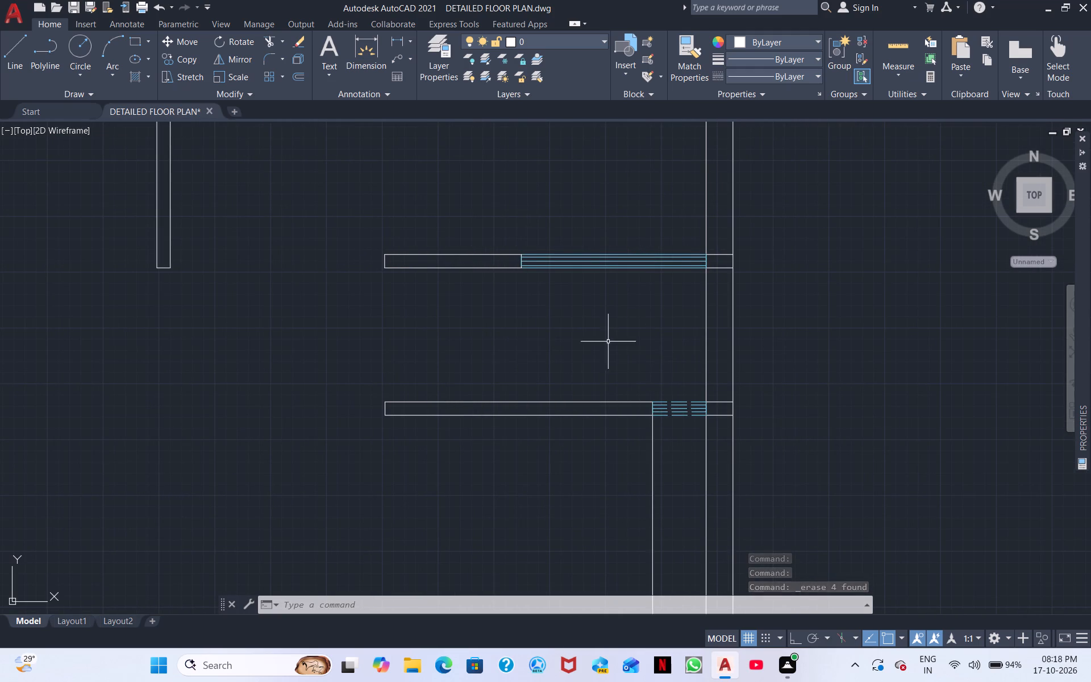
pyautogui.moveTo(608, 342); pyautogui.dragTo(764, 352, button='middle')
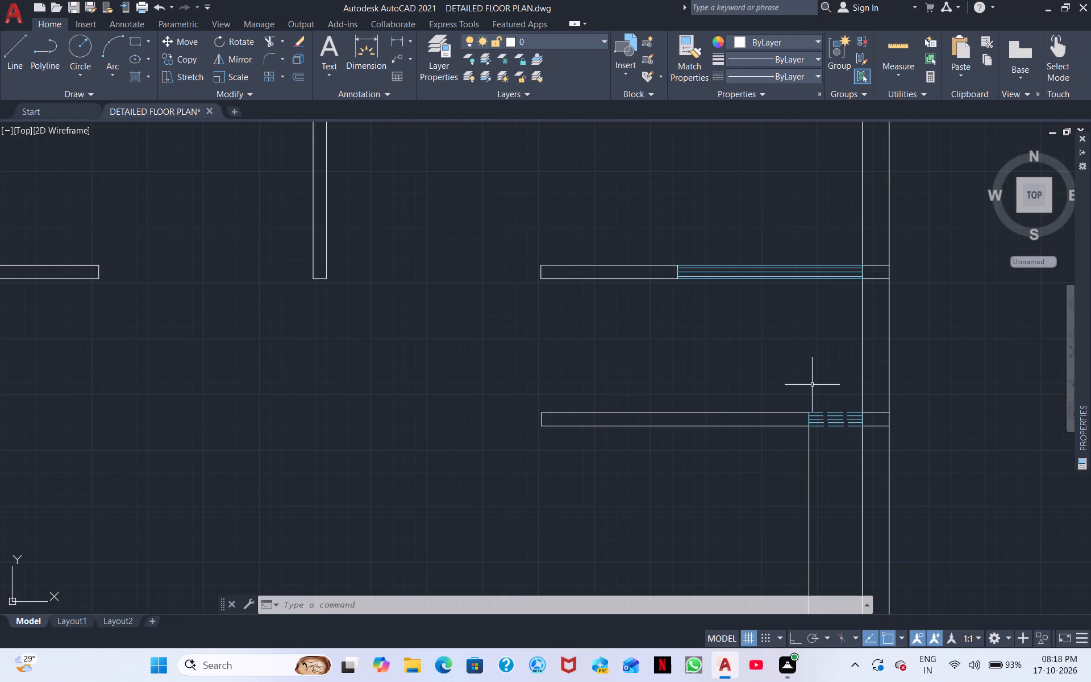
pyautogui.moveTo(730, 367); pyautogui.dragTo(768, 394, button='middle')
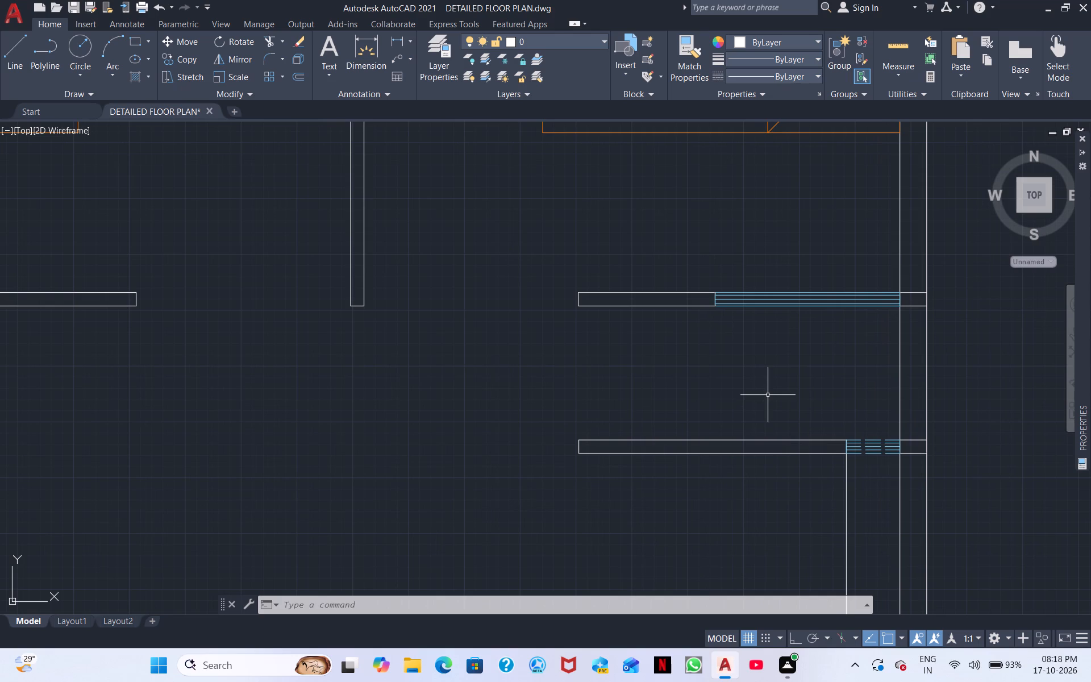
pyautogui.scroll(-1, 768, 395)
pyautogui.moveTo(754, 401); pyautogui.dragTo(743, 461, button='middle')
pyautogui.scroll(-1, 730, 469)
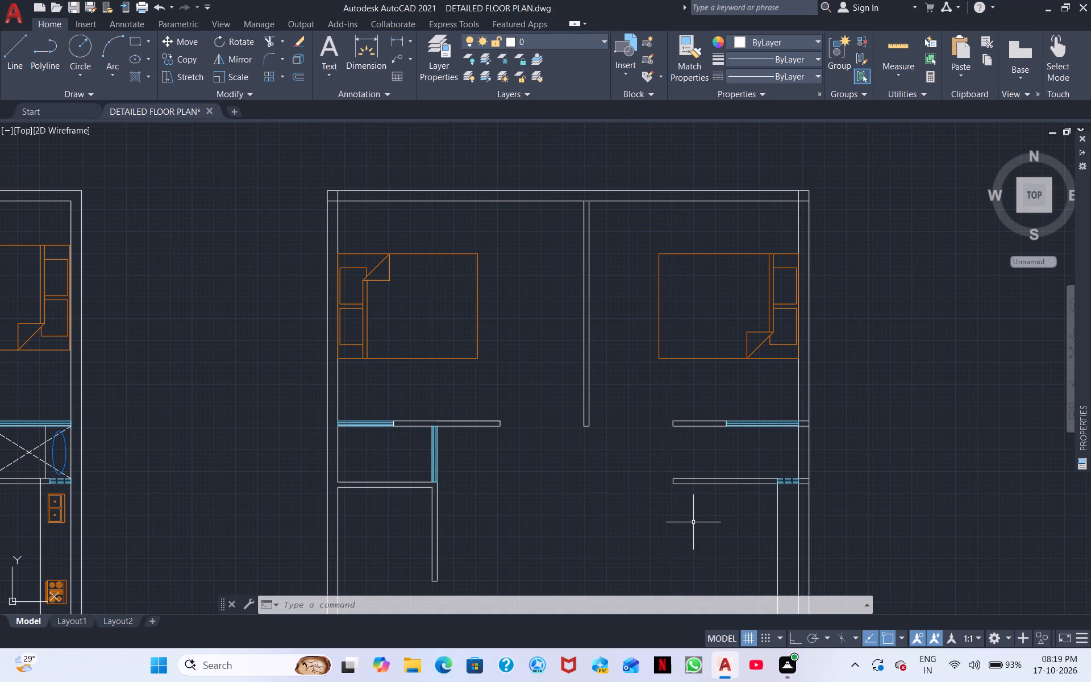
# Draw a vertical line from the lower-left corner of the window below the upper-right bedroom straight down to the lower short wall.
pyautogui.scroll(1, 686, 504)
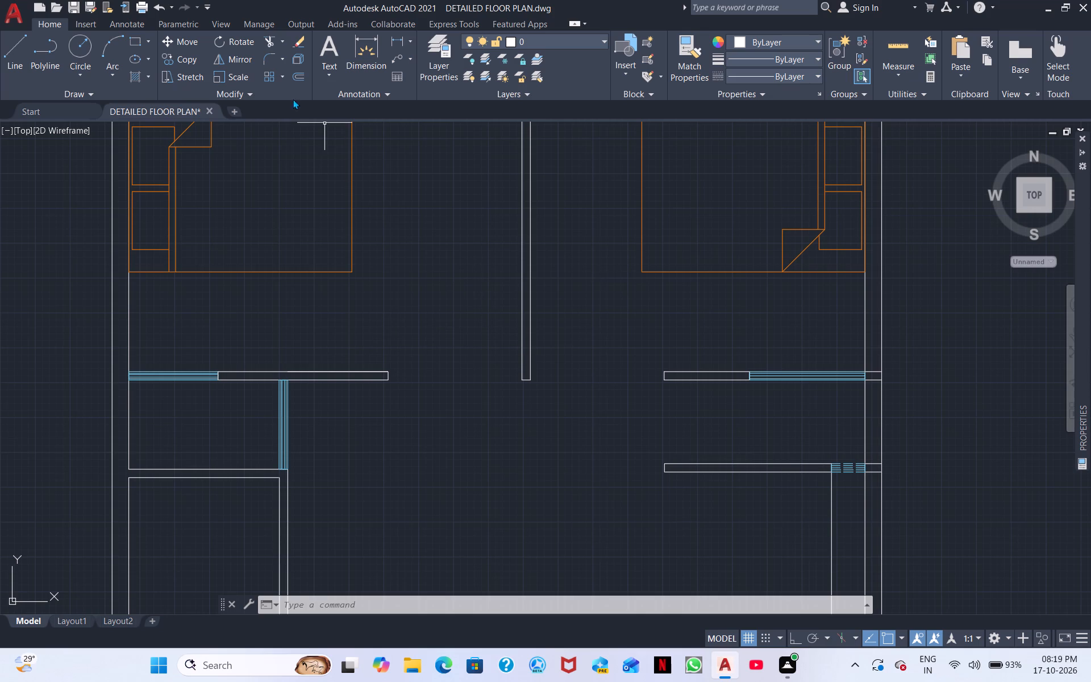
pyautogui.click(6, 55)
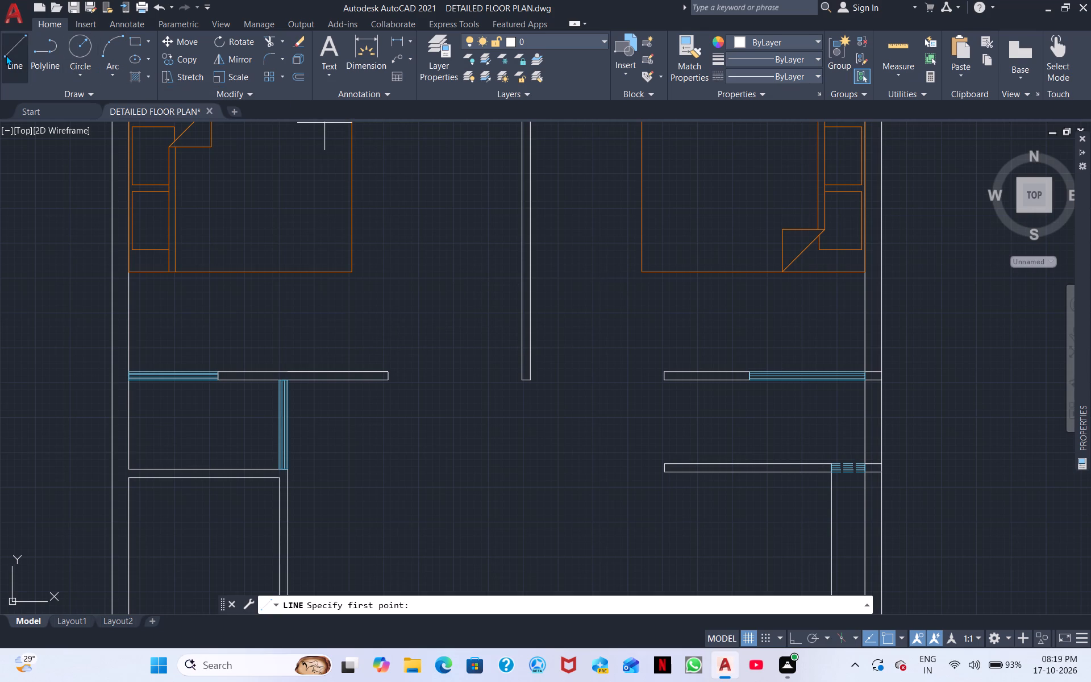
pyautogui.scroll(2, 705, 392)
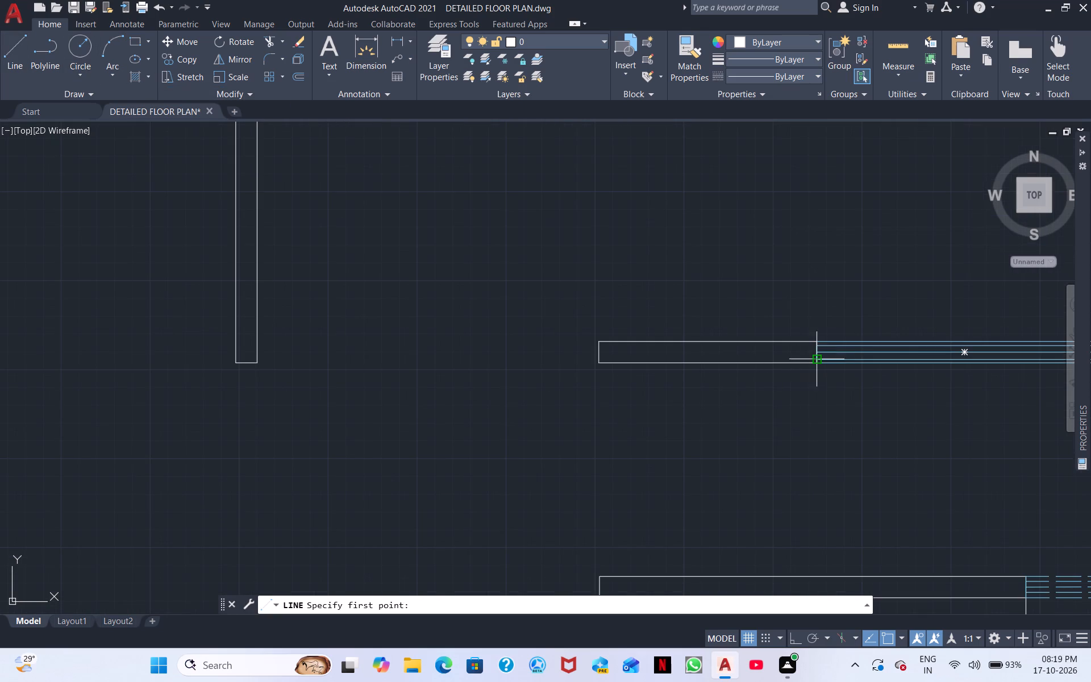
pyautogui.scroll(3, 813, 362)
pyautogui.click(827, 368)
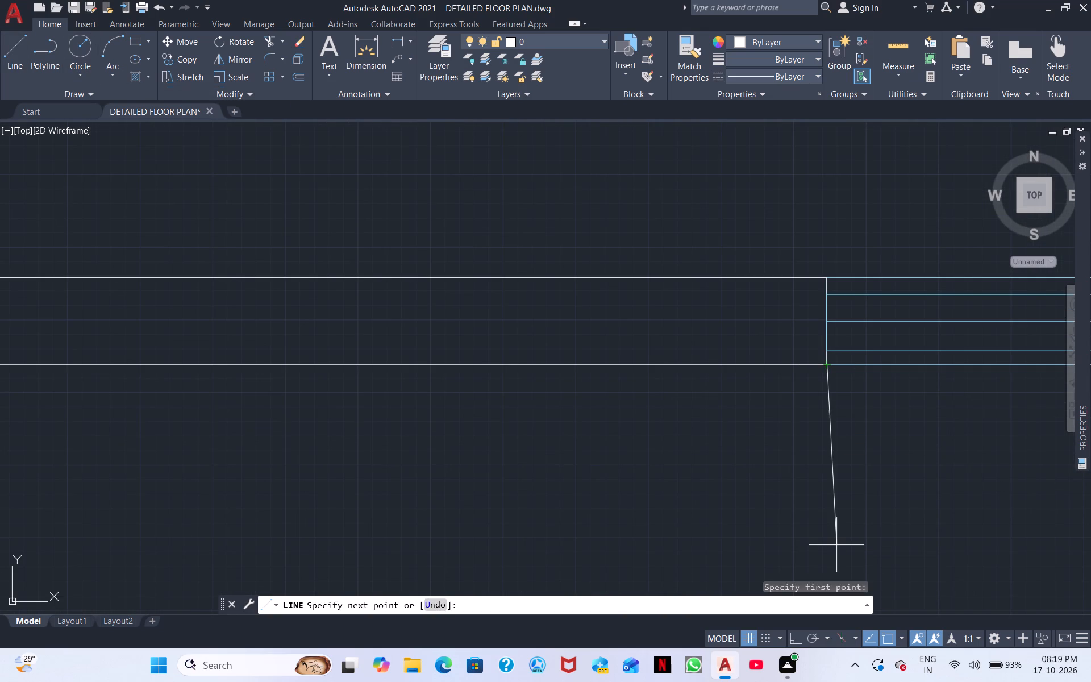
pyautogui.moveTo(835, 572); pyautogui.dragTo(767, 394, button='middle')
pyautogui.scroll(-2, 753, 486)
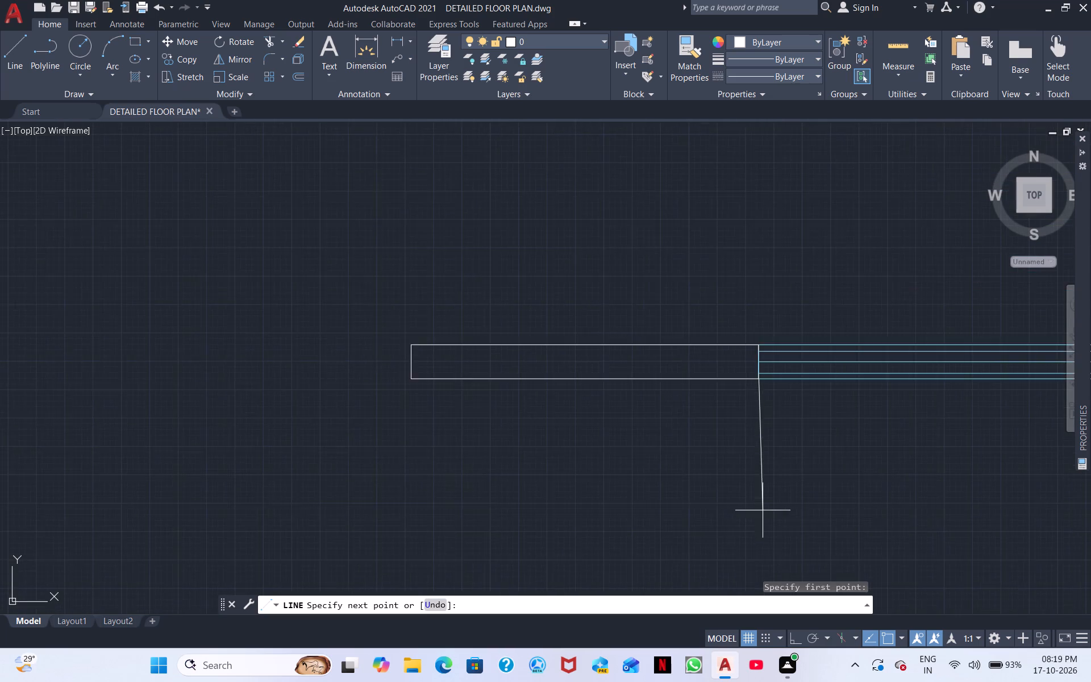
pyautogui.scroll(-1, 761, 510)
pyautogui.click(798, 643)
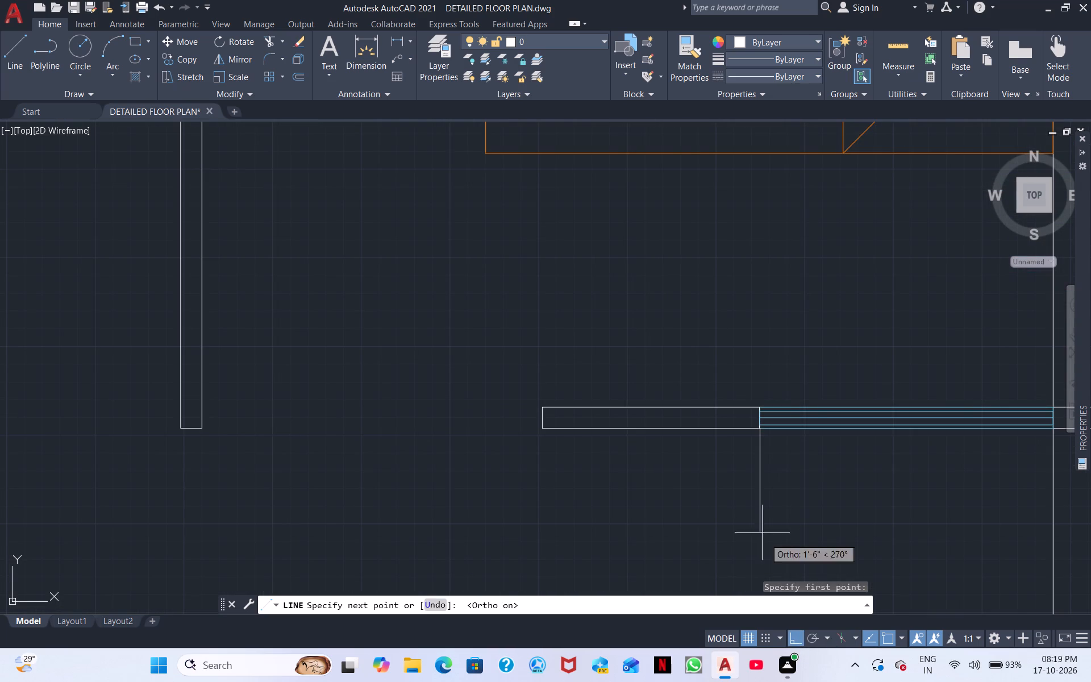
pyautogui.moveTo(771, 477); pyautogui.dragTo(718, 338, button='middle')
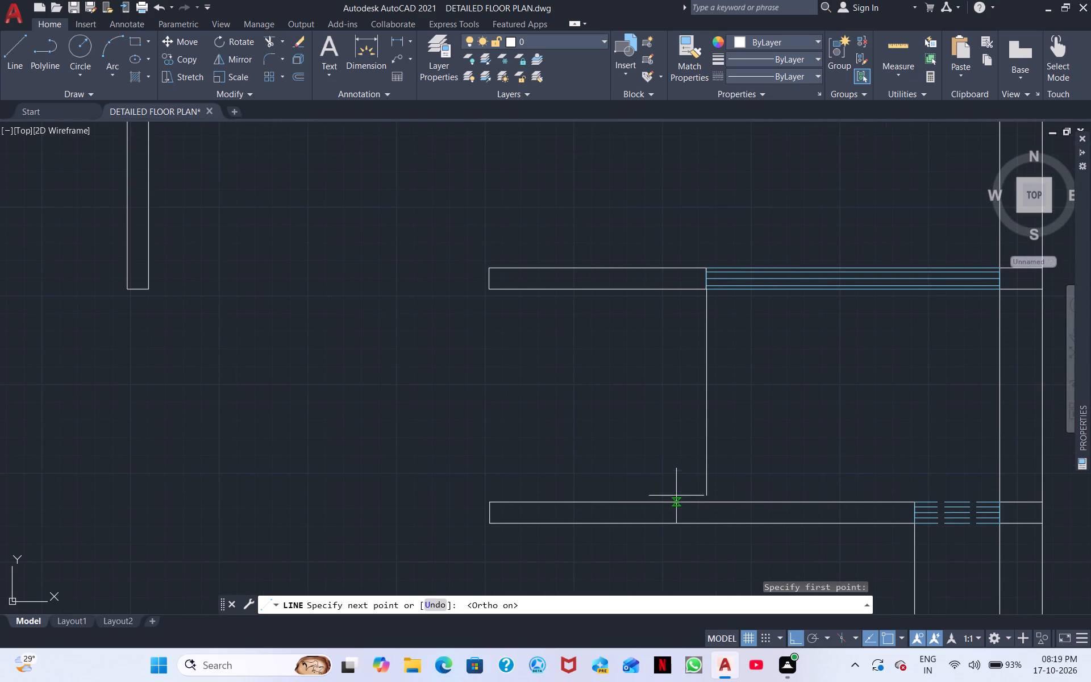
pyautogui.click(710, 506)
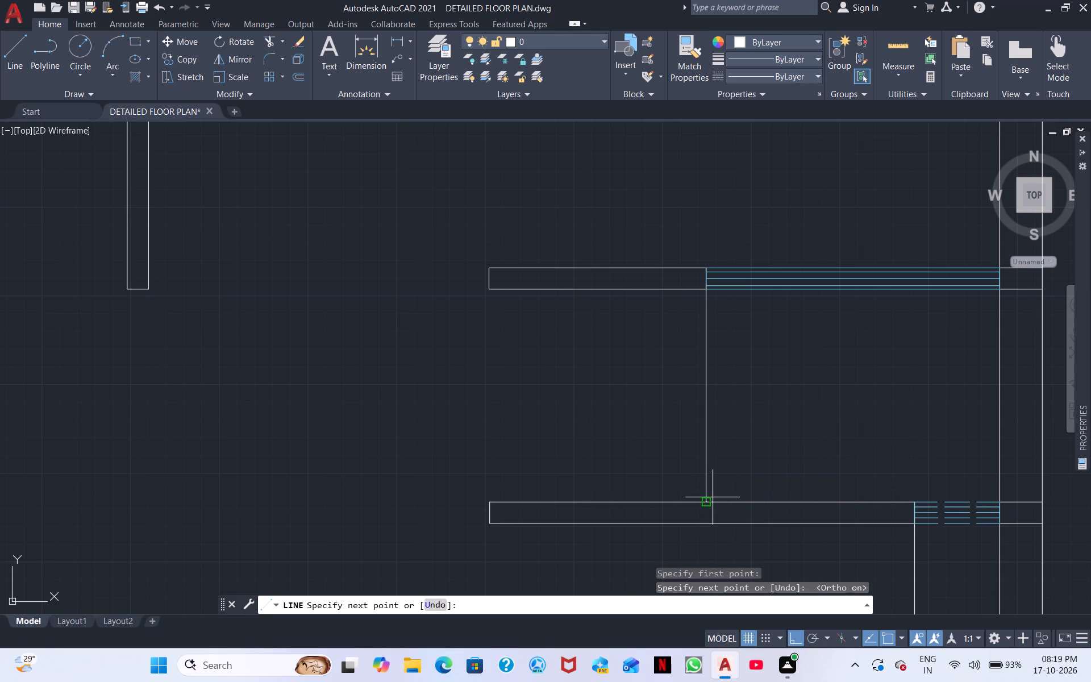
pyautogui.press('Escape')
# Offset the new vertical line 3" to its left, away from the outer wall, to form a partition wall.
pyautogui.write('O')
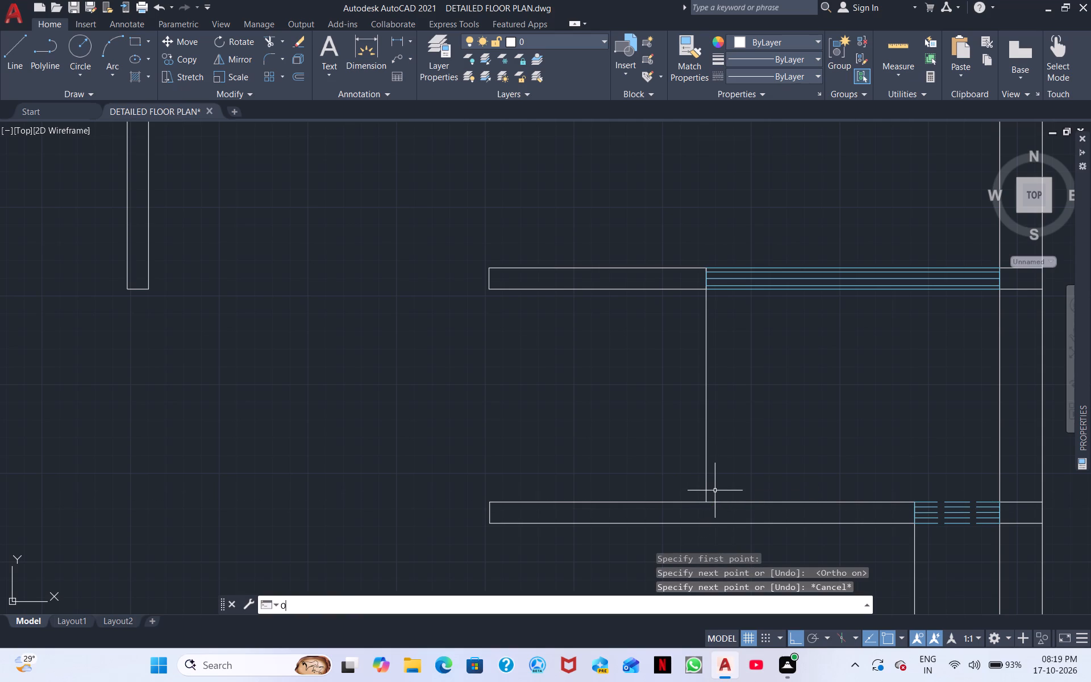
pyautogui.press('space')
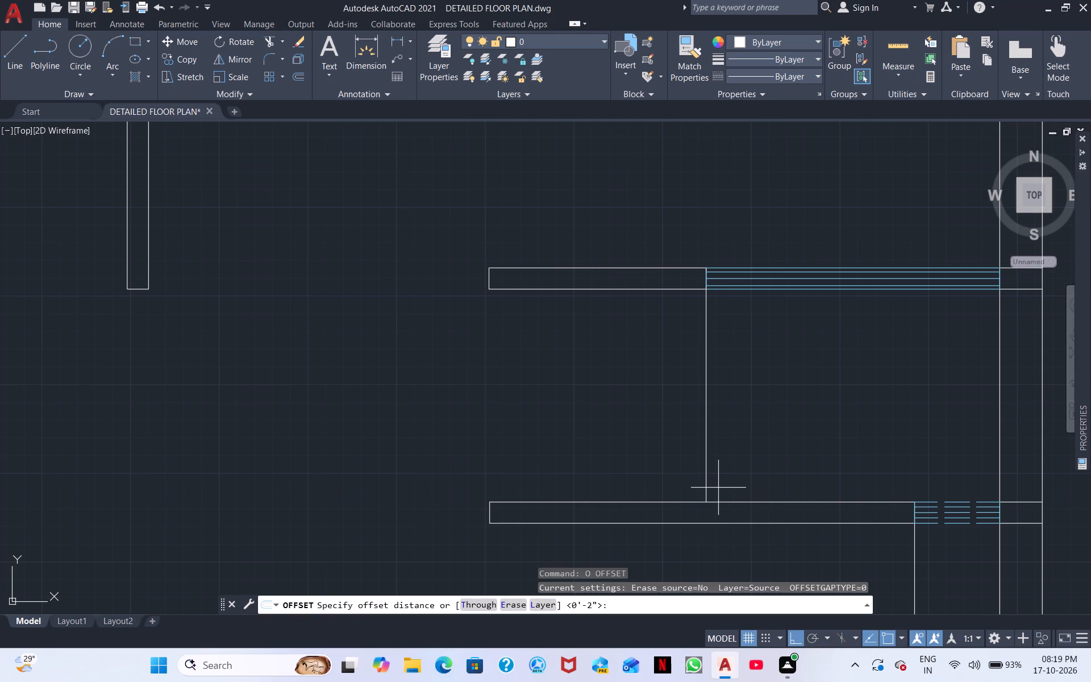
pyautogui.press('2')
pyautogui.press('BackSpace')
pyautogui.press('3')
pyautogui.hotkey('shift', '"')
pyautogui.press('Return')
pyautogui.click(706, 480)
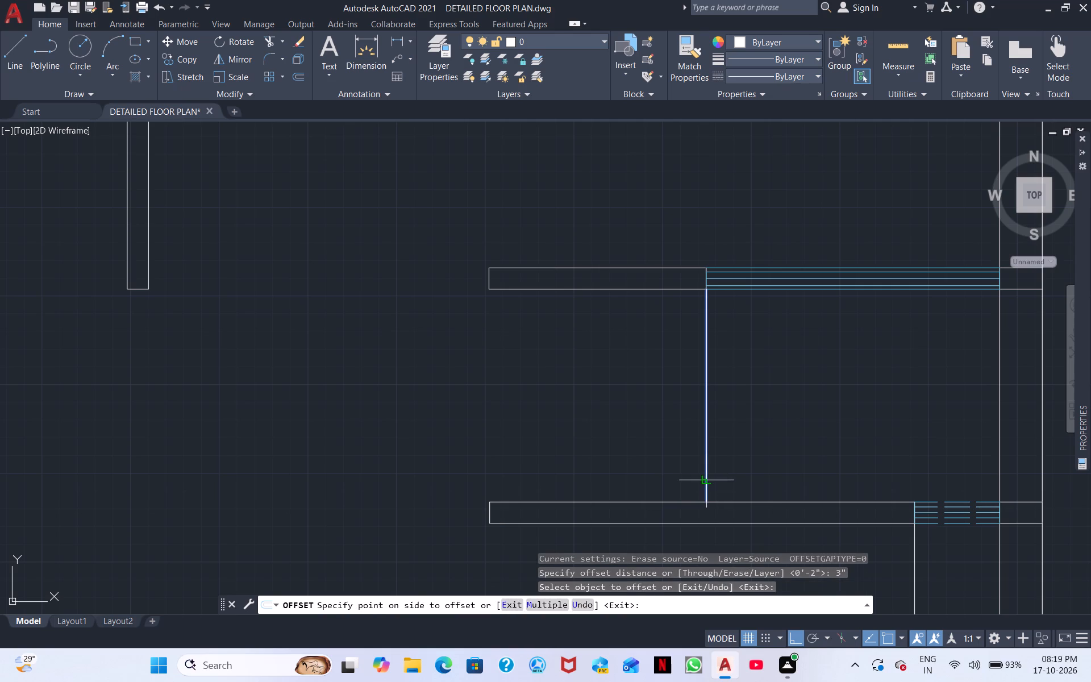
pyautogui.click(687, 481)
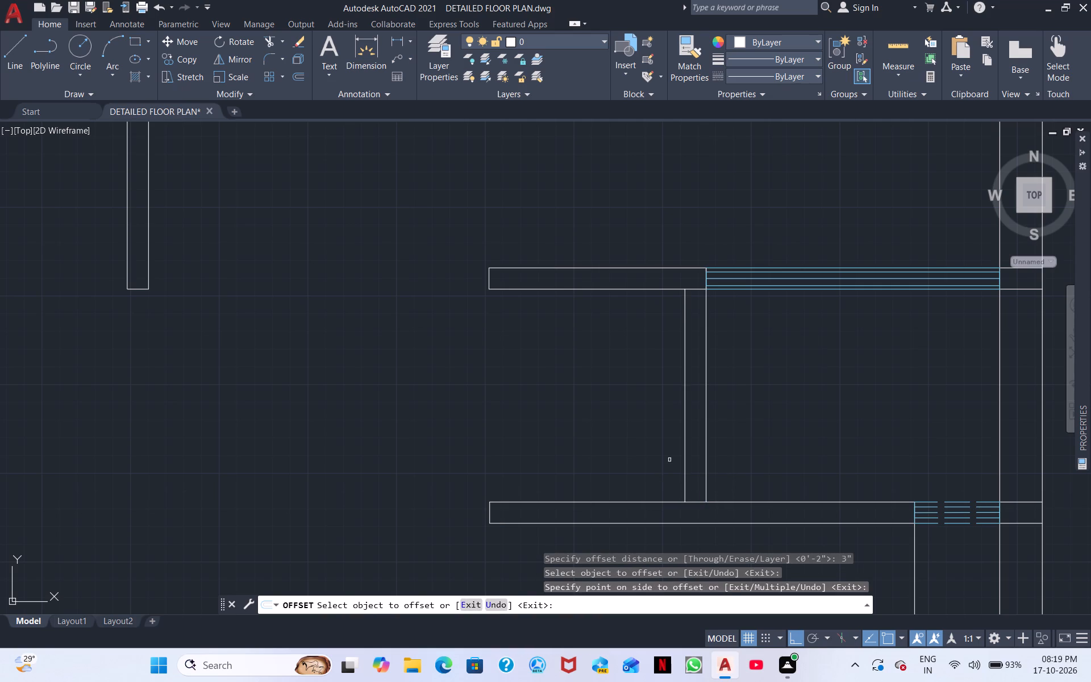
# Erase the vertical line running from the lower short wall's ventilator down to the wall above the stairs.
pyautogui.scroll(-4, 655, 455)
pyautogui.moveTo(648, 511); pyautogui.dragTo(633, 446, button='middle')
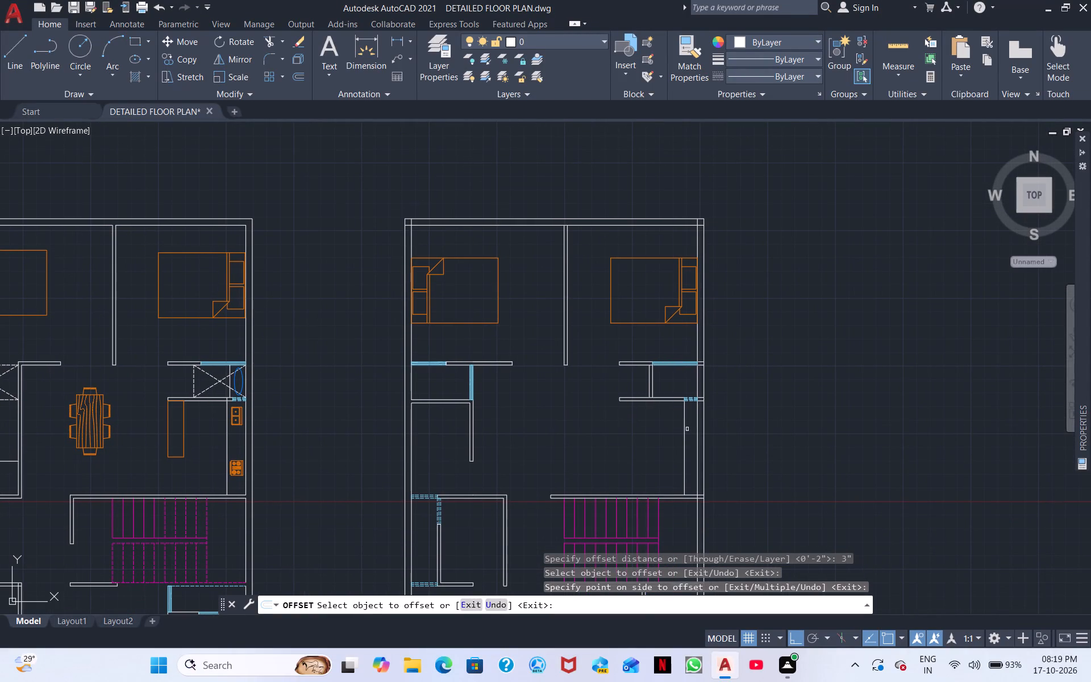
pyautogui.click(685, 431)
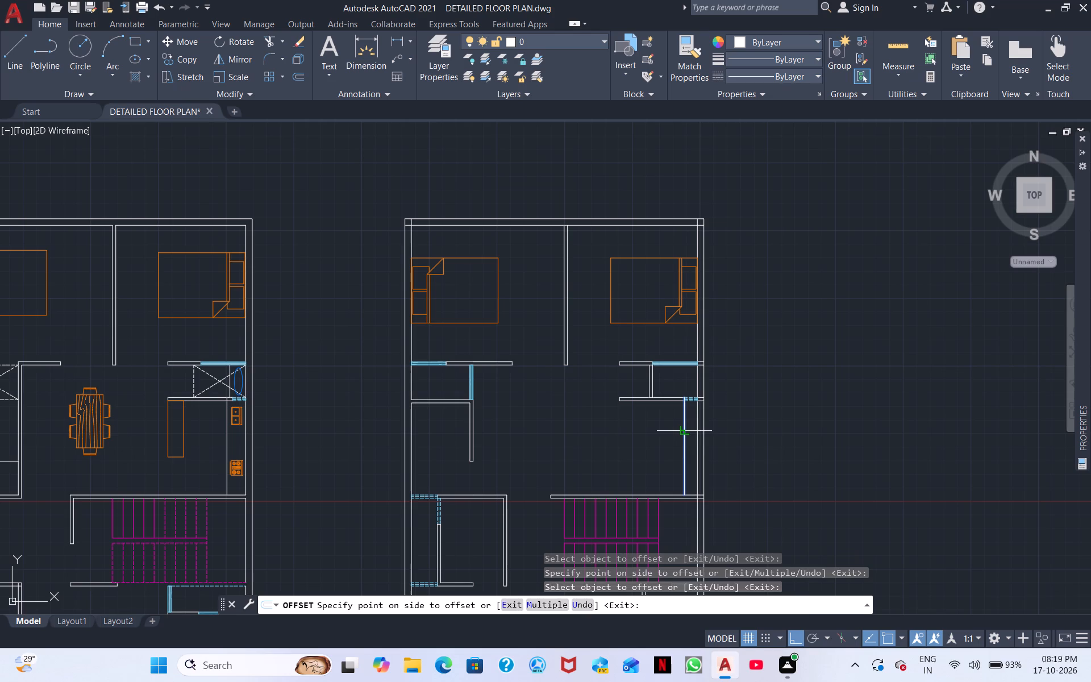
pyautogui.rightClick(685, 431)
pyautogui.click(718, 458)
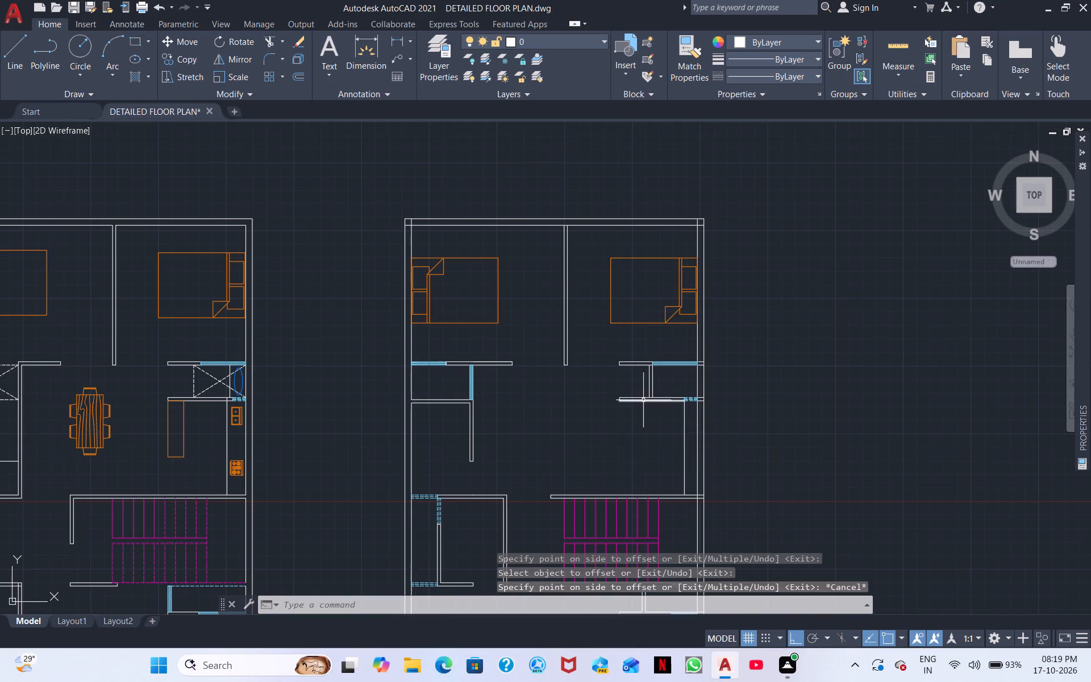
pyautogui.scroll(1, 643, 400)
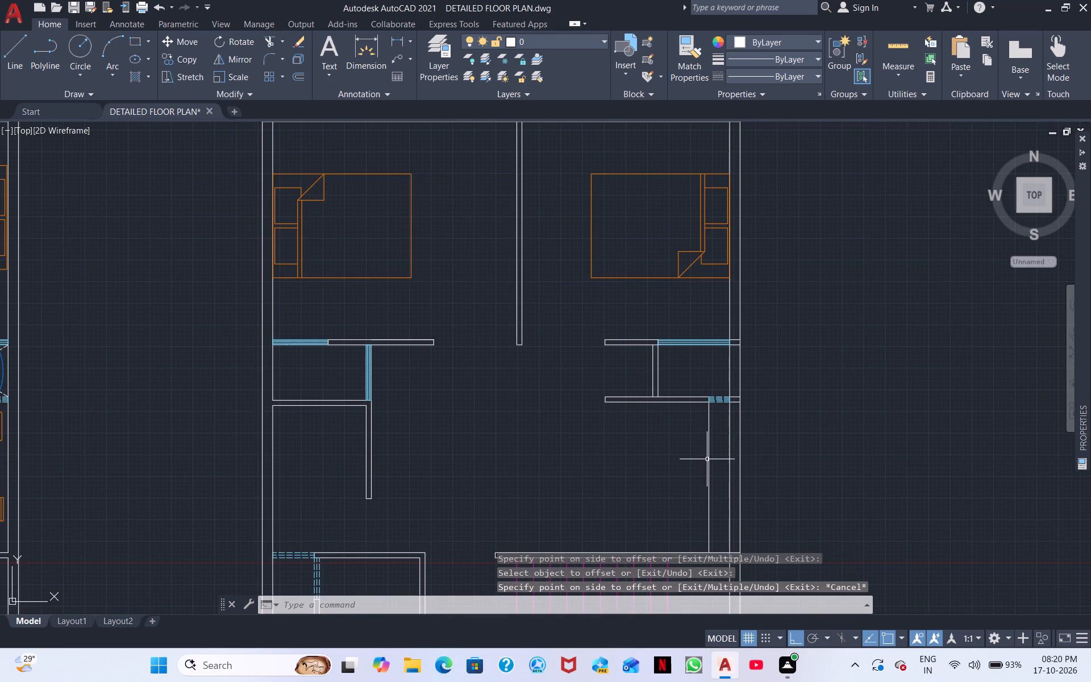
pyautogui.click(709, 459)
pyautogui.rightClick(709, 459)
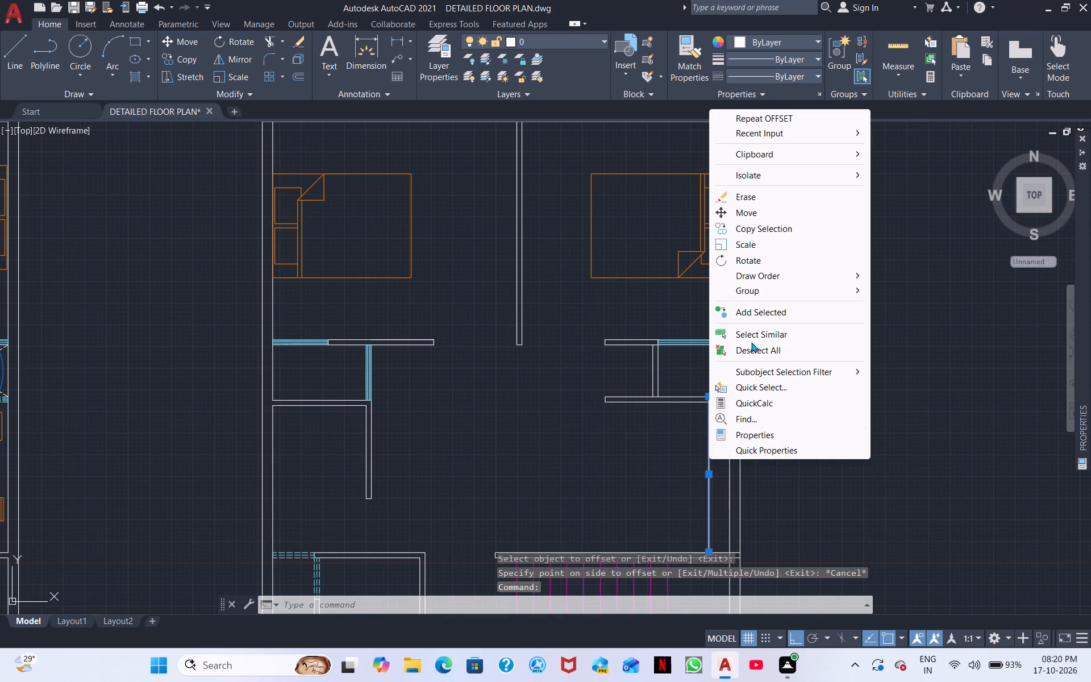
pyautogui.click(751, 199)
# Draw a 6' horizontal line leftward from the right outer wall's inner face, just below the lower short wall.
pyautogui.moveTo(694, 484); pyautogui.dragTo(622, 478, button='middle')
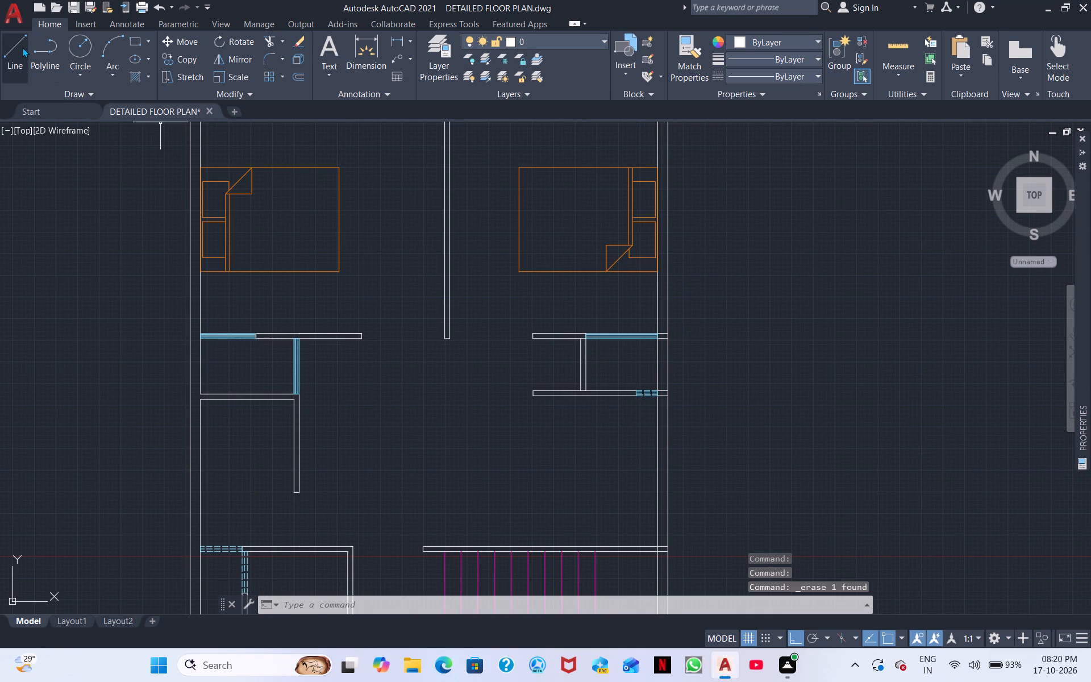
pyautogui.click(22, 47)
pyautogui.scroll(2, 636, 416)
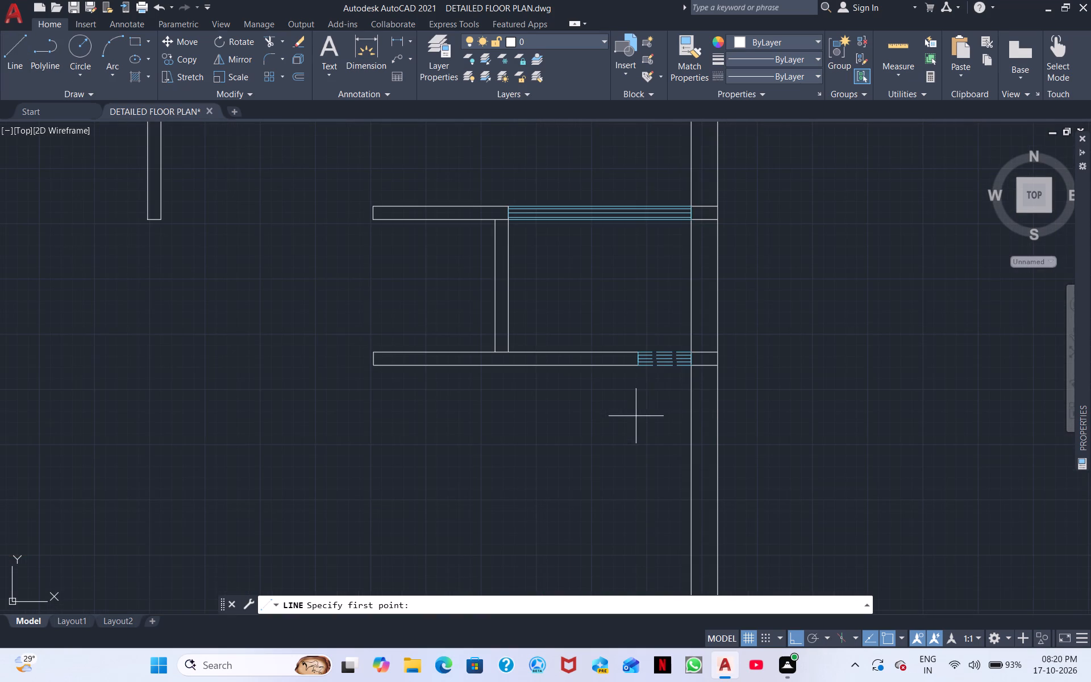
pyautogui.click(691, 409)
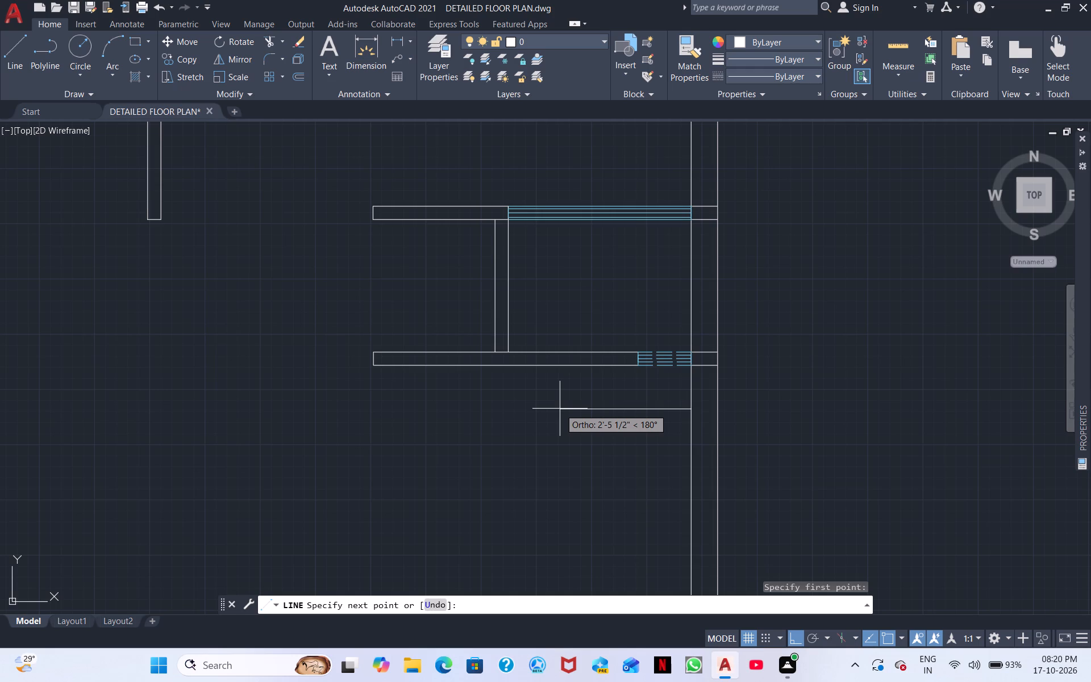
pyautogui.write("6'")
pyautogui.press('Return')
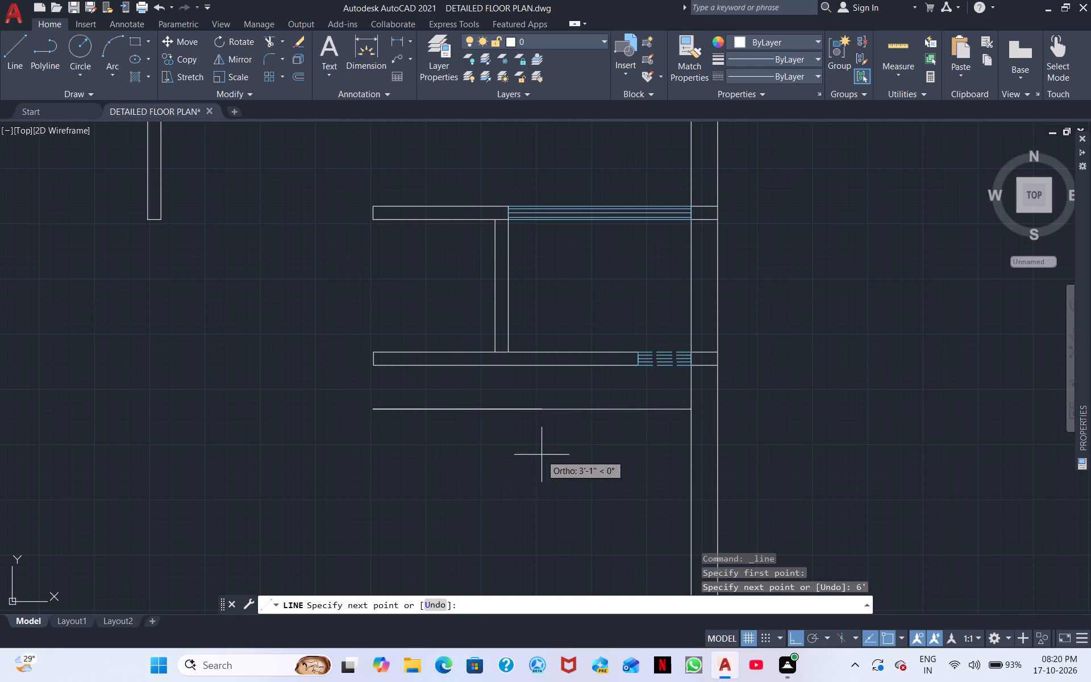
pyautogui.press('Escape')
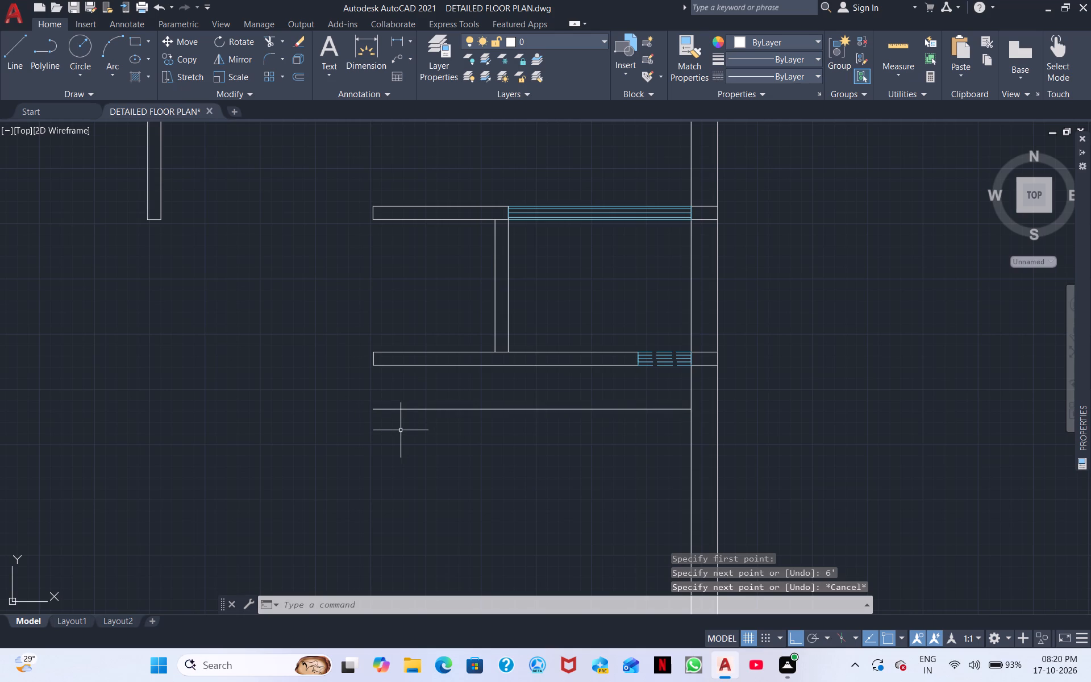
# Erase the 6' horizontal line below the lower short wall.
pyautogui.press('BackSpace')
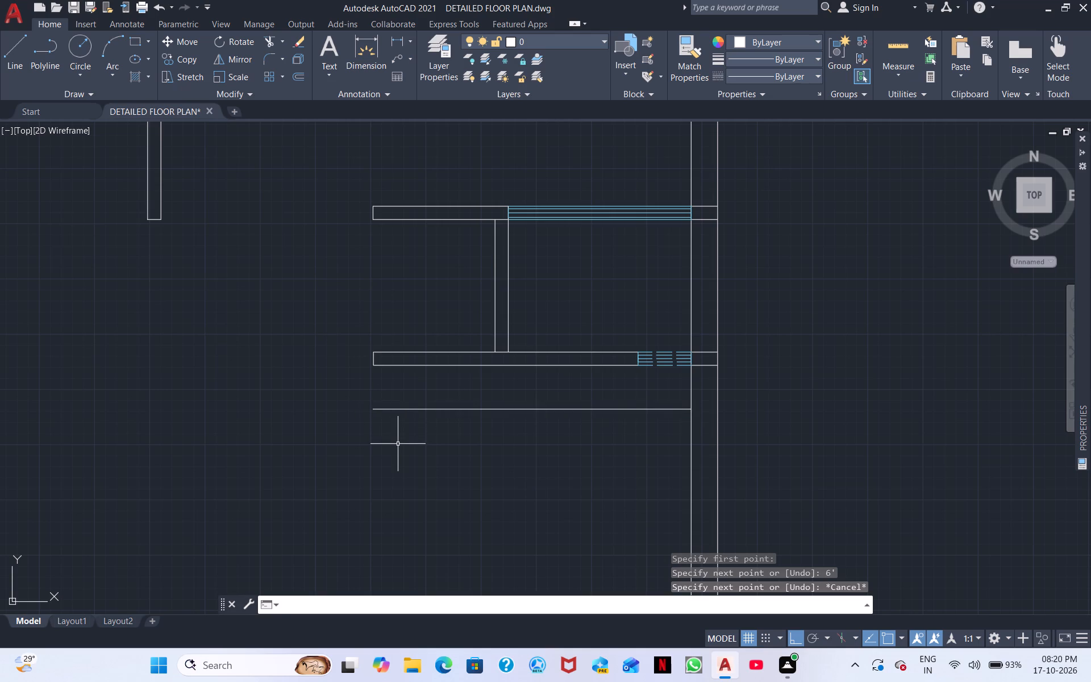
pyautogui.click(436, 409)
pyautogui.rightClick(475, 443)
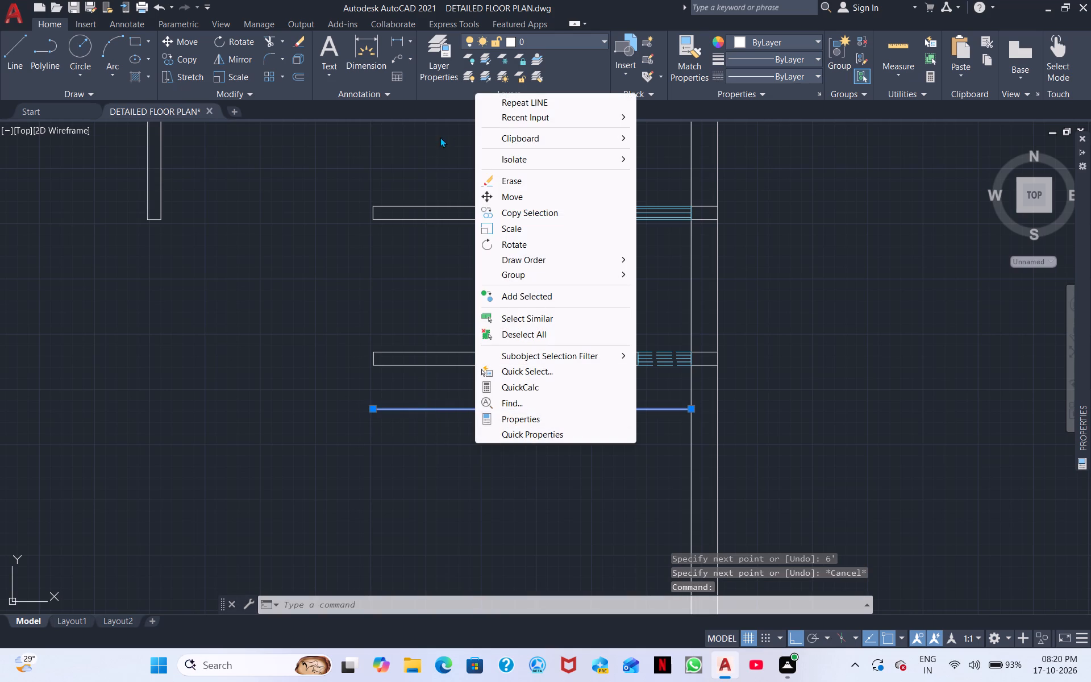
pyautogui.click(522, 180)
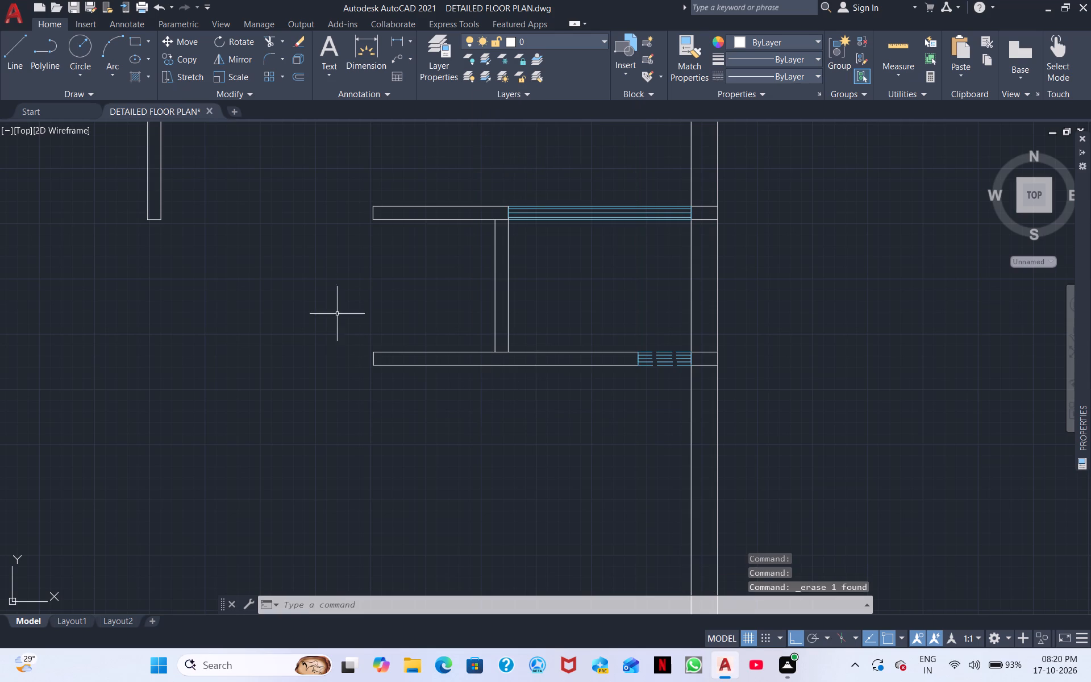
# Draw a vertical line down from the lower short wall's bottom-left corner, ending level with the bottom of the opposite room's wall.
pyautogui.click(7, 53)
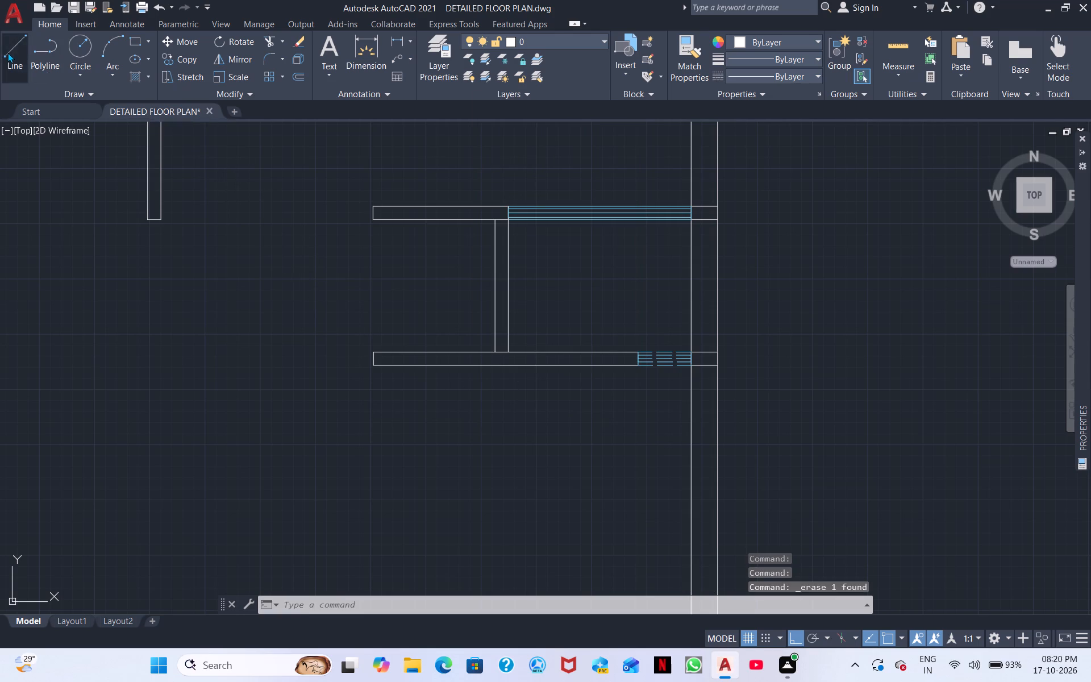
pyautogui.click(380, 363)
pyautogui.moveTo(397, 491); pyautogui.dragTo(399, 478, button='middle')
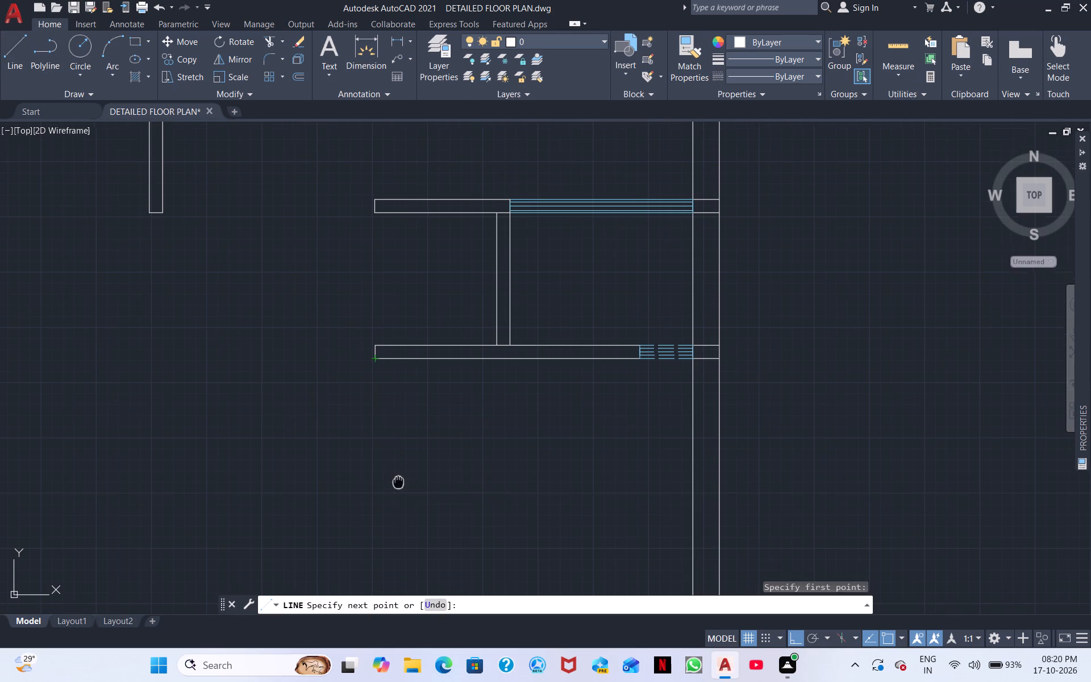
pyautogui.moveTo(399, 478); pyautogui.dragTo(403, 427, button='middle')
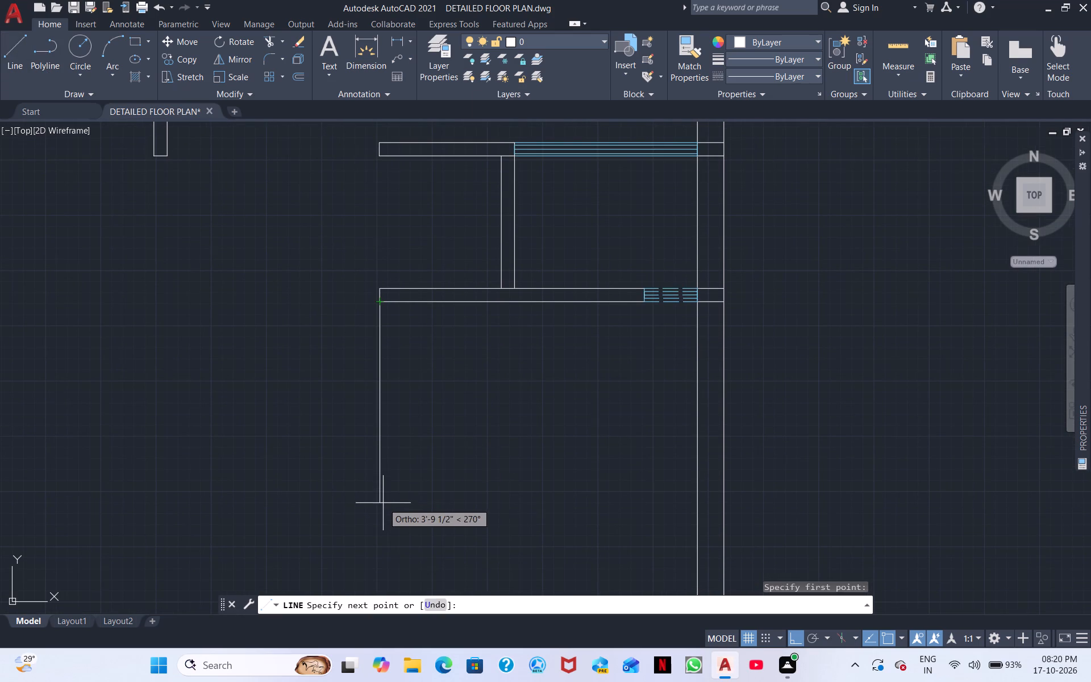
pyautogui.scroll(-3, 383, 503)
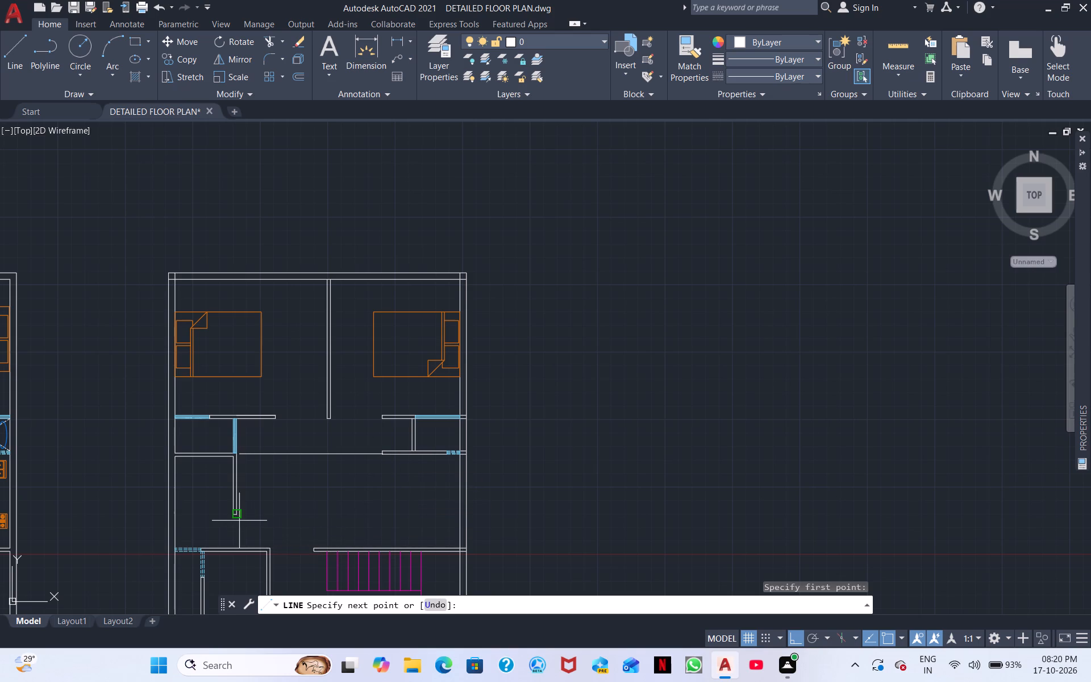
pyautogui.click(384, 517)
pyautogui.press('Escape')
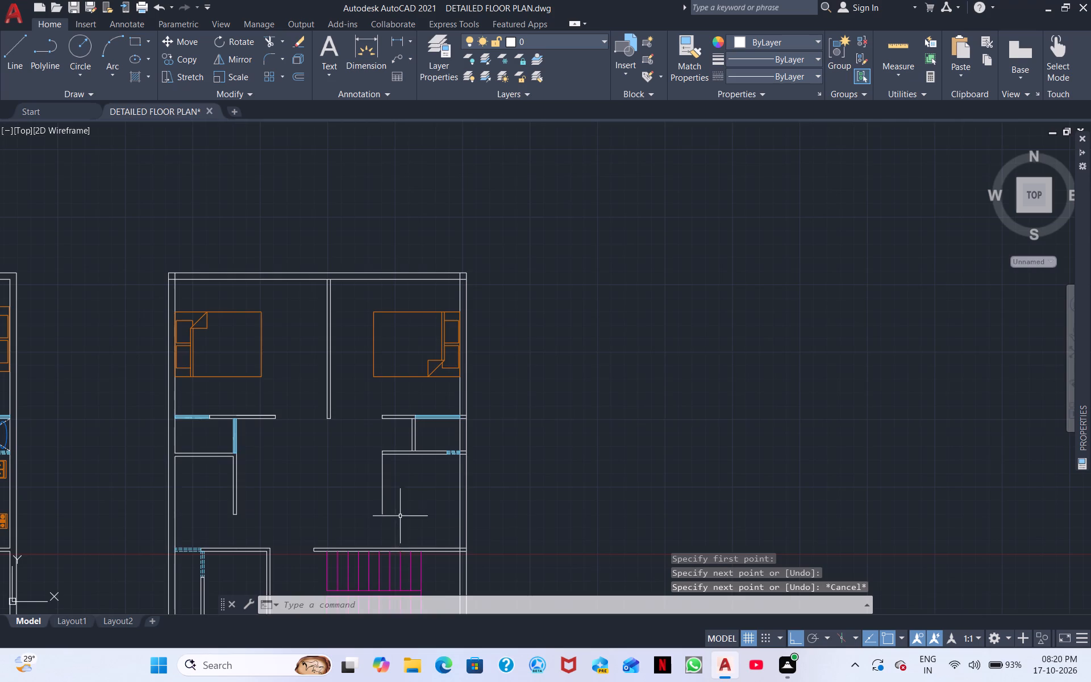
# Offset the new vertical line below the lower short wall by 3" toward the right outer wall.
pyautogui.moveTo(401, 502); pyautogui.dragTo(423, 550, button='middle')
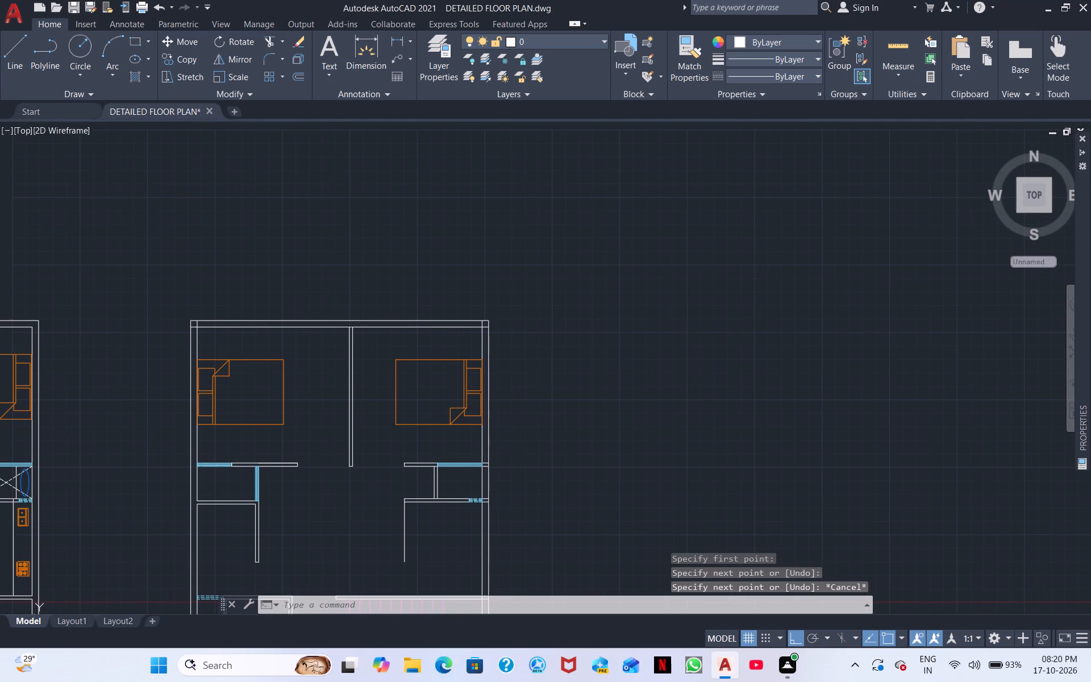
pyautogui.press('l')
pyautogui.press('BackSpace')
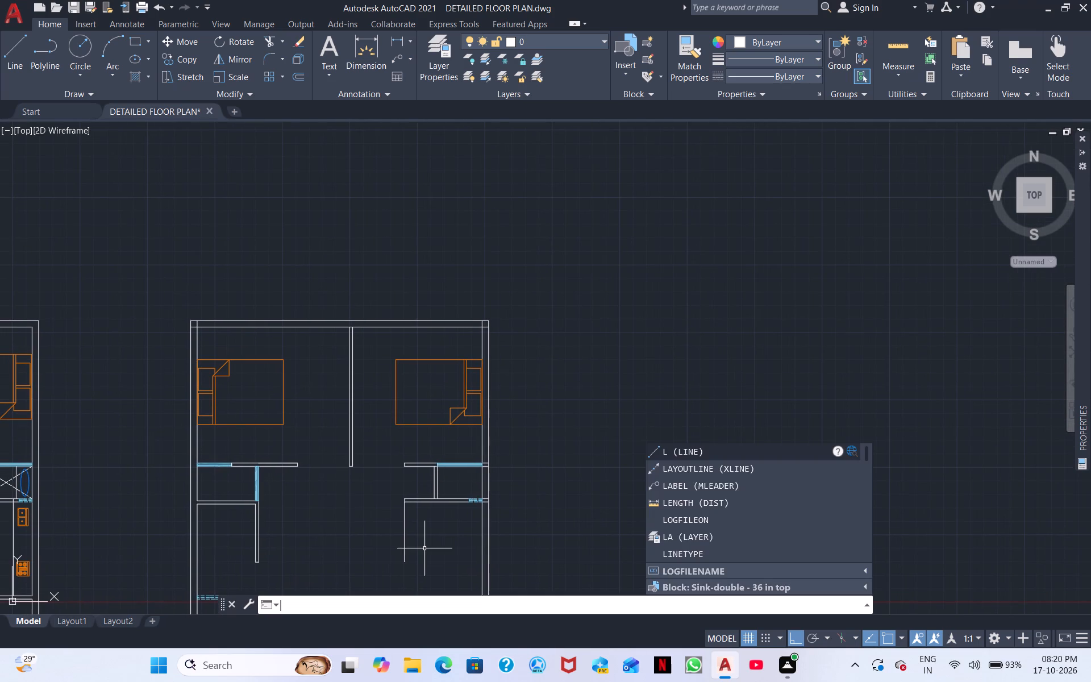
pyautogui.write('O')
pyautogui.press('space')
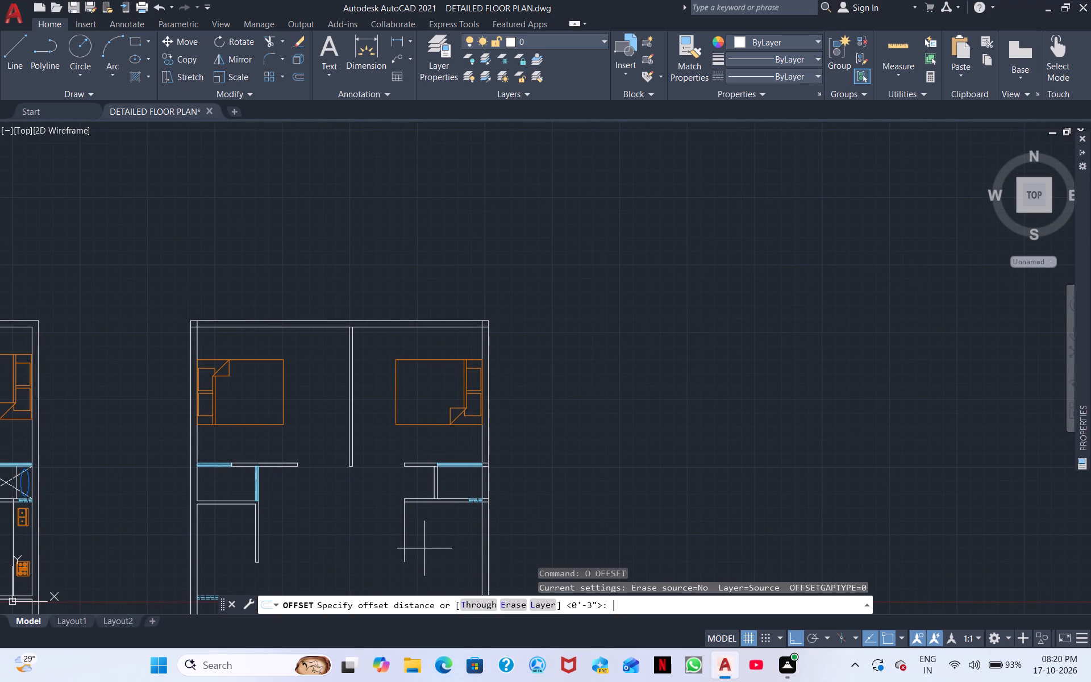
pyautogui.press('space')
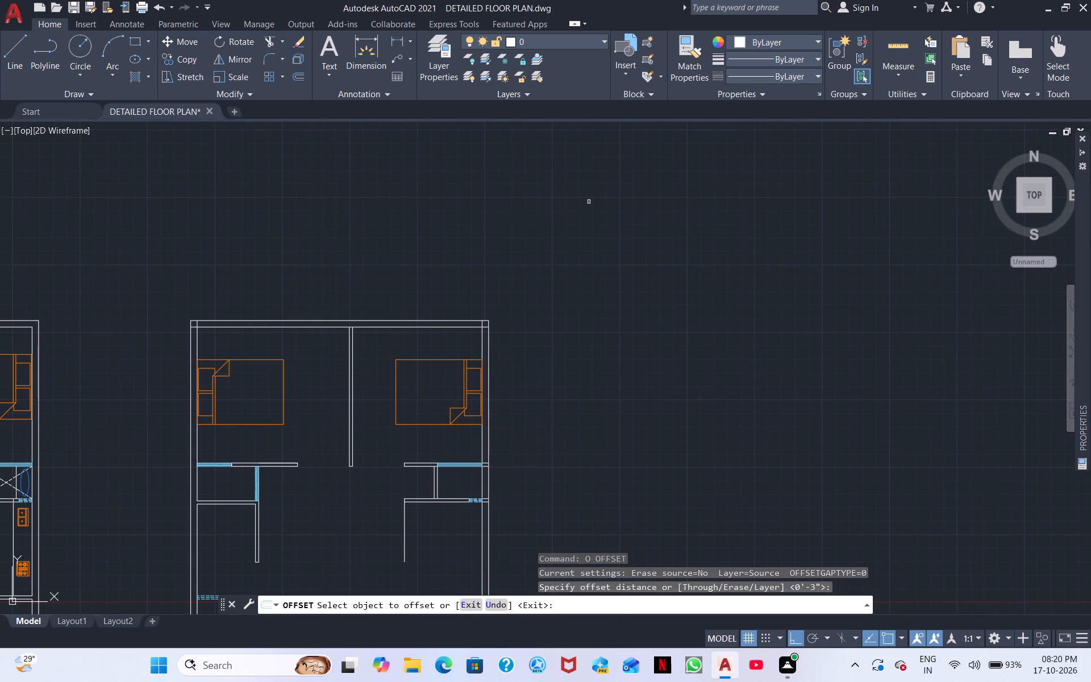
pyautogui.scroll(4, 405, 525)
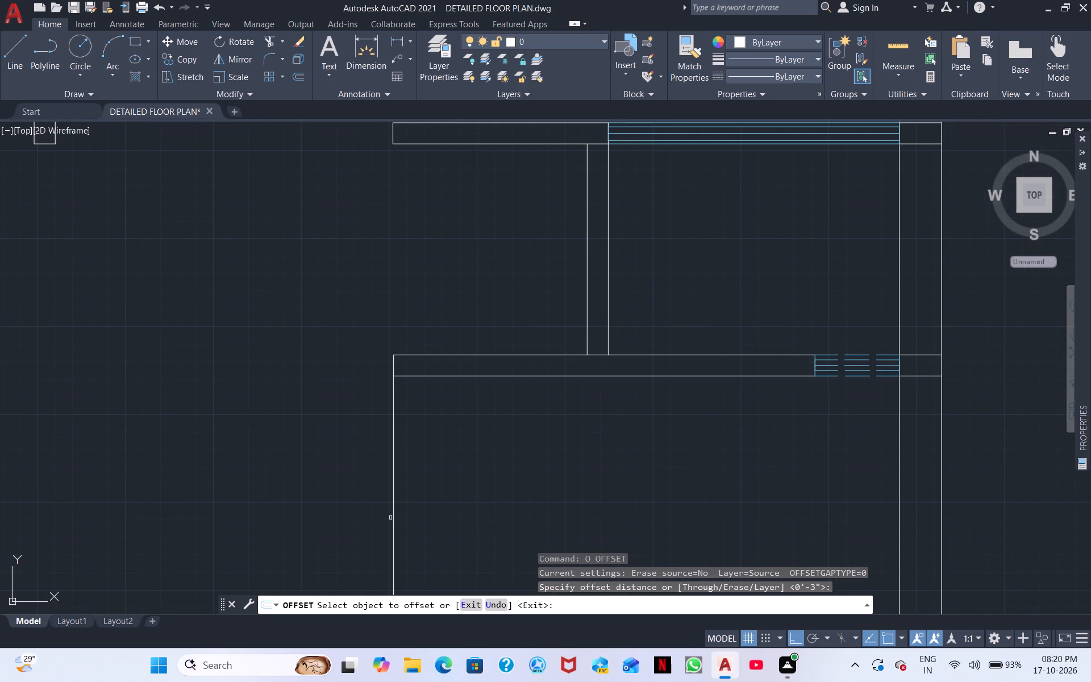
pyautogui.click(393, 518)
pyautogui.click(419, 513)
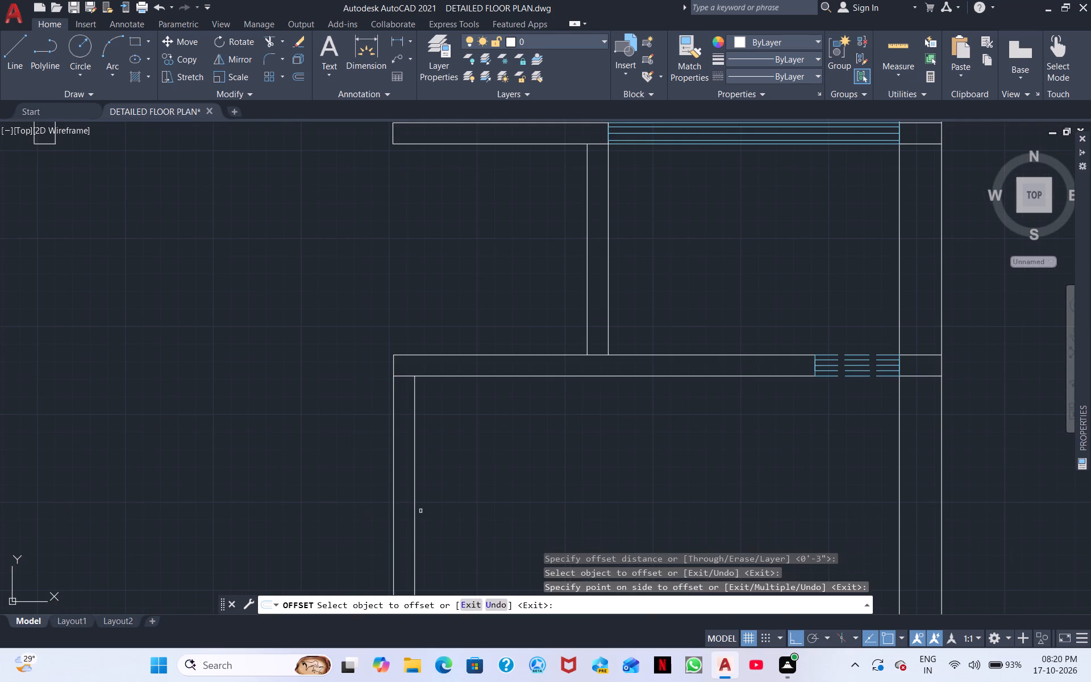
# Draw a short horizontal line closing the bottom end of the new vertical partition wall.
pyautogui.moveTo(501, 465); pyautogui.dragTo(544, 375, button='middle')
pyautogui.scroll(-1, 544, 375)
pyautogui.moveTo(593, 476); pyautogui.dragTo(634, 357, button='middle')
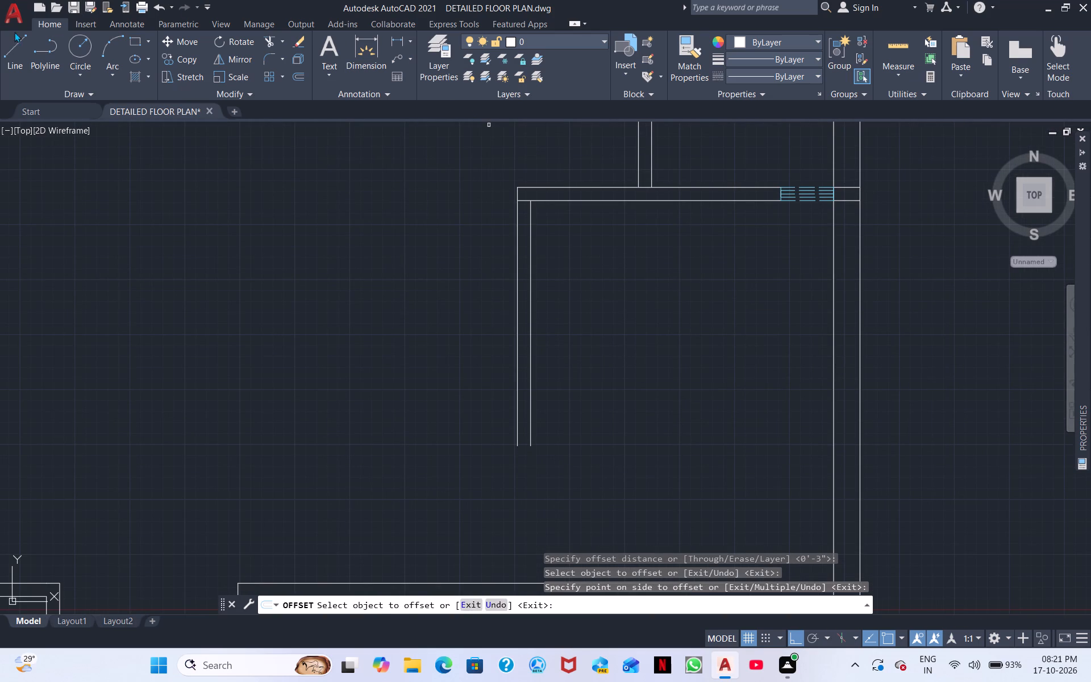
pyautogui.click(7, 43)
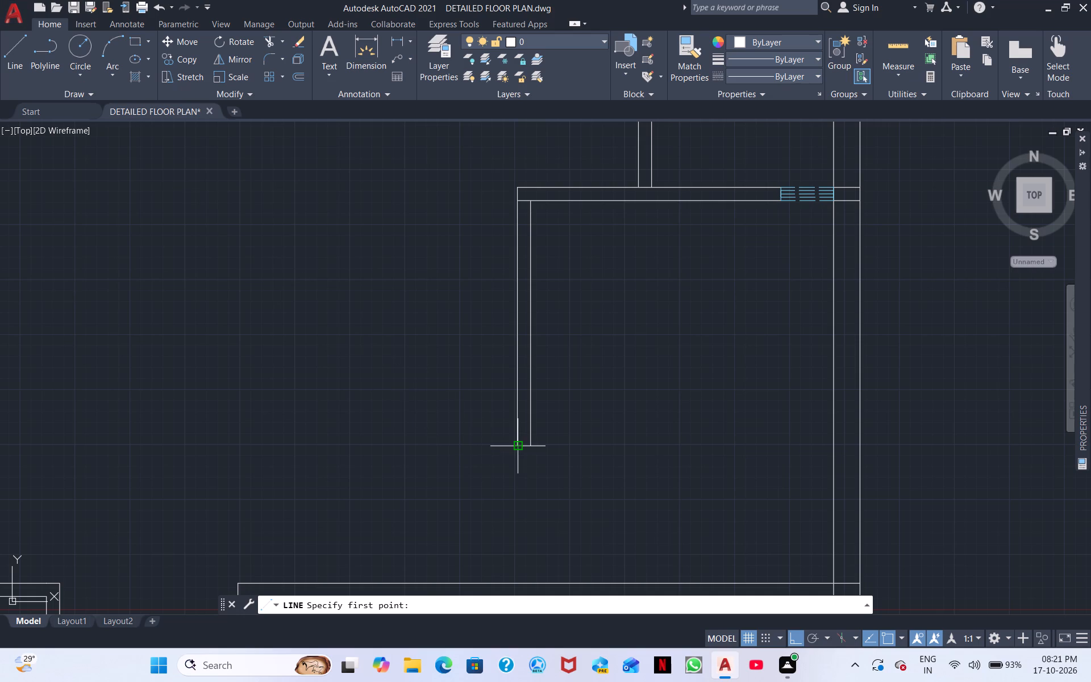
pyautogui.scroll(4, 514, 445)
pyautogui.click(527, 458)
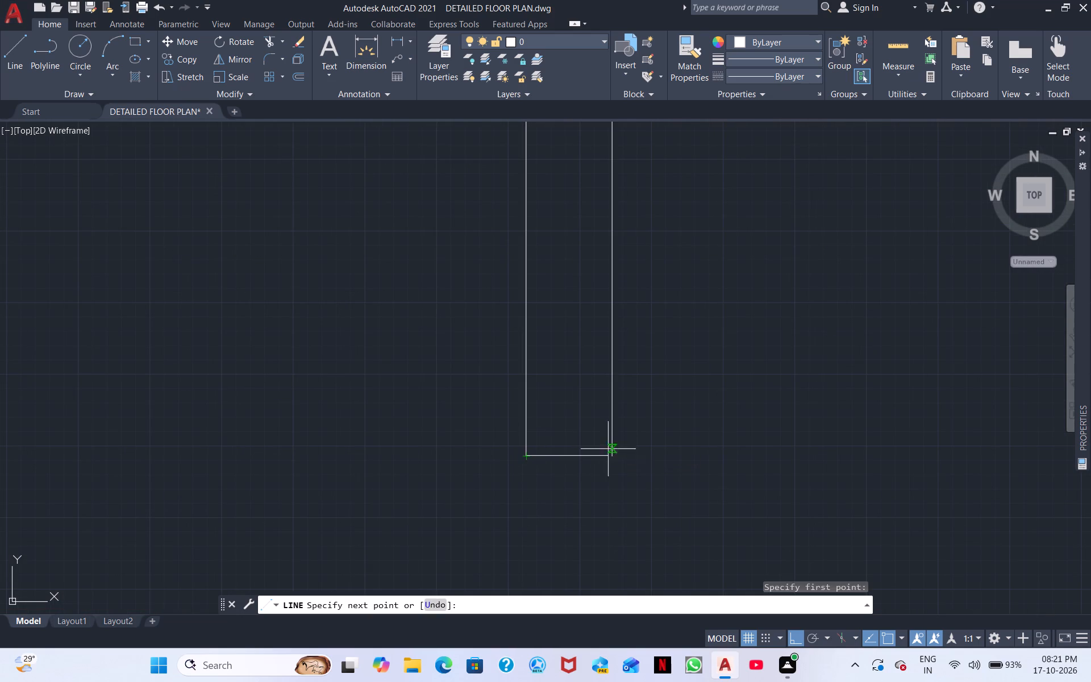
pyautogui.click(611, 452)
pyautogui.press('Escape')
pyautogui.scroll(-1, 627, 436)
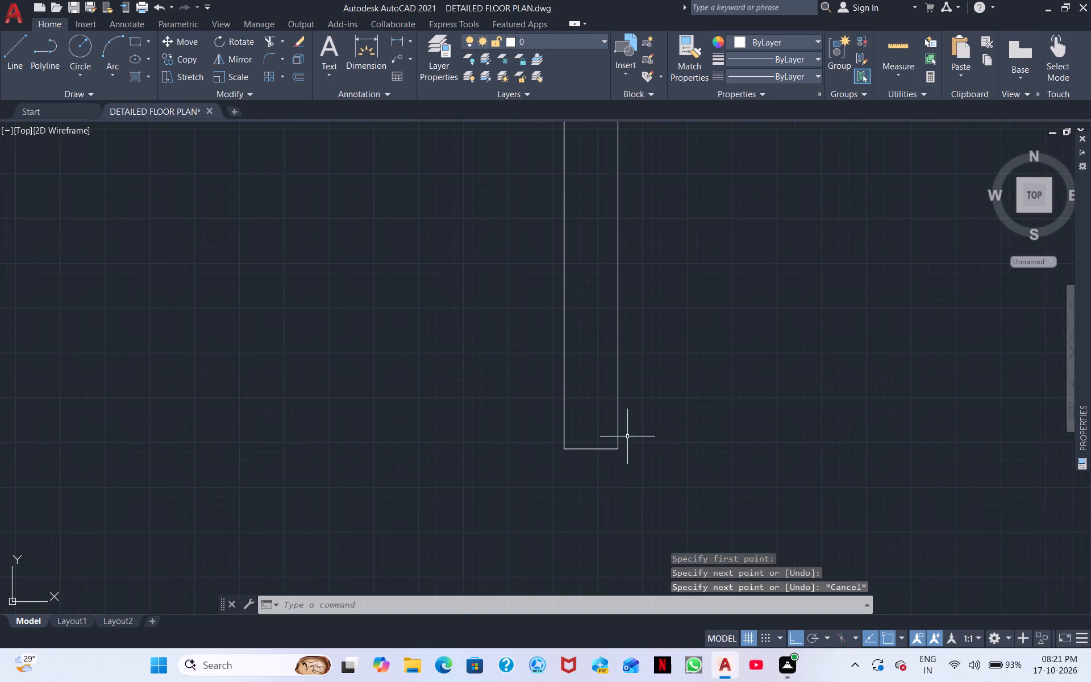
# Trim the lines crossing the junctions where the short connecting wall and new vertical partition meet the two horizontal short walls.
pyautogui.moveTo(770, 389); pyautogui.dragTo(797, 535, button='middle')
pyautogui.scroll(-1, 789, 412)
pyautogui.moveTo(789, 417); pyautogui.dragTo(788, 444, button='middle')
pyautogui.scroll(-2, 798, 388)
pyautogui.moveTo(817, 390); pyautogui.dragTo(664, 494, button='middle')
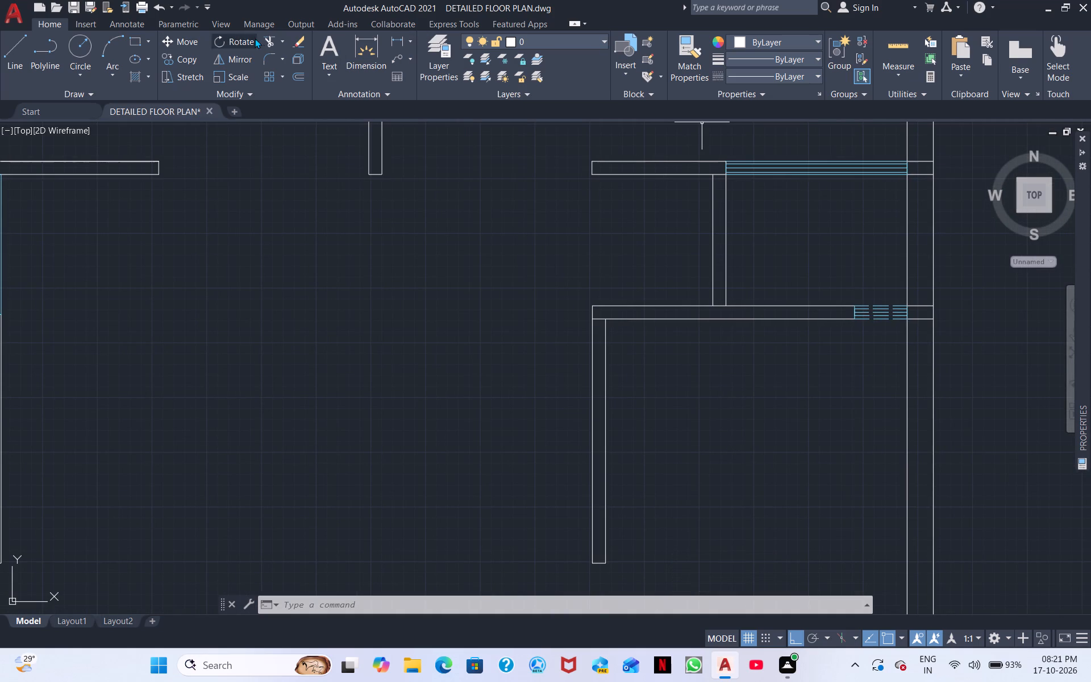
pyautogui.click(274, 40)
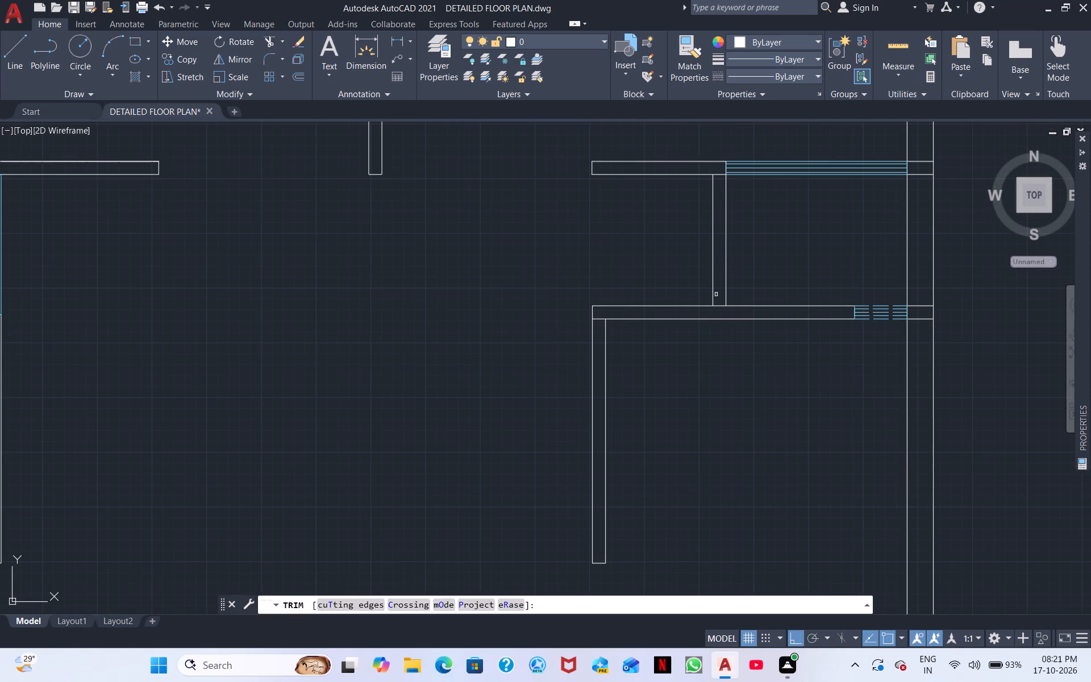
pyautogui.click(722, 306)
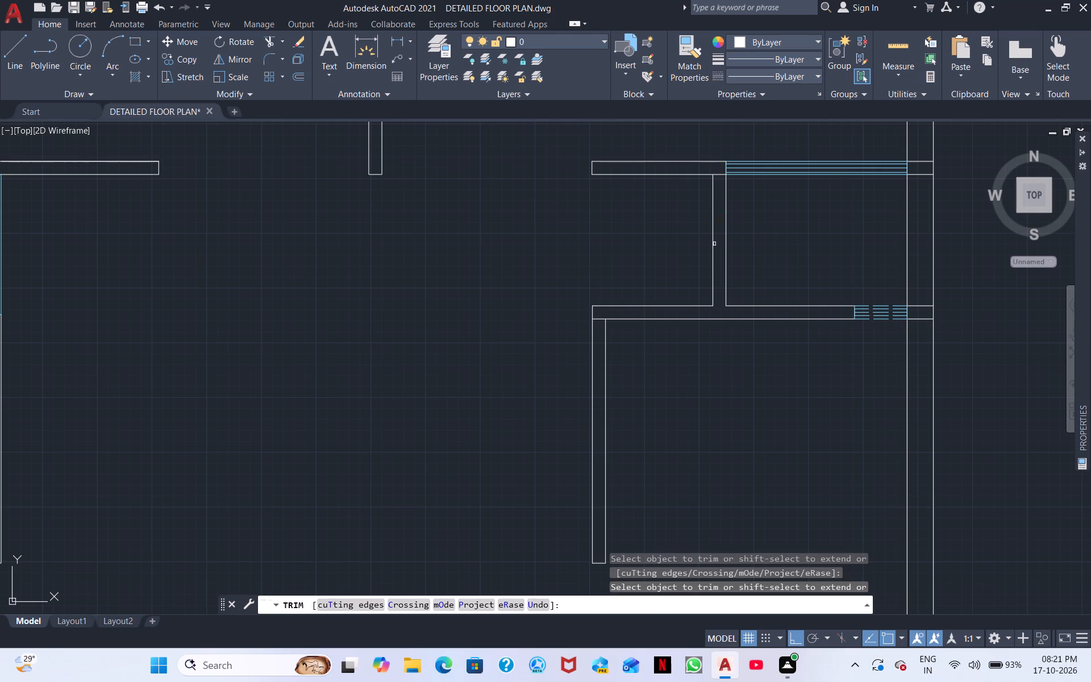
pyautogui.click(723, 176)
pyautogui.click(599, 319)
# Trim the ends of the upper and lower short walls that run inside the right outer wall.
pyautogui.scroll(-1, 805, 375)
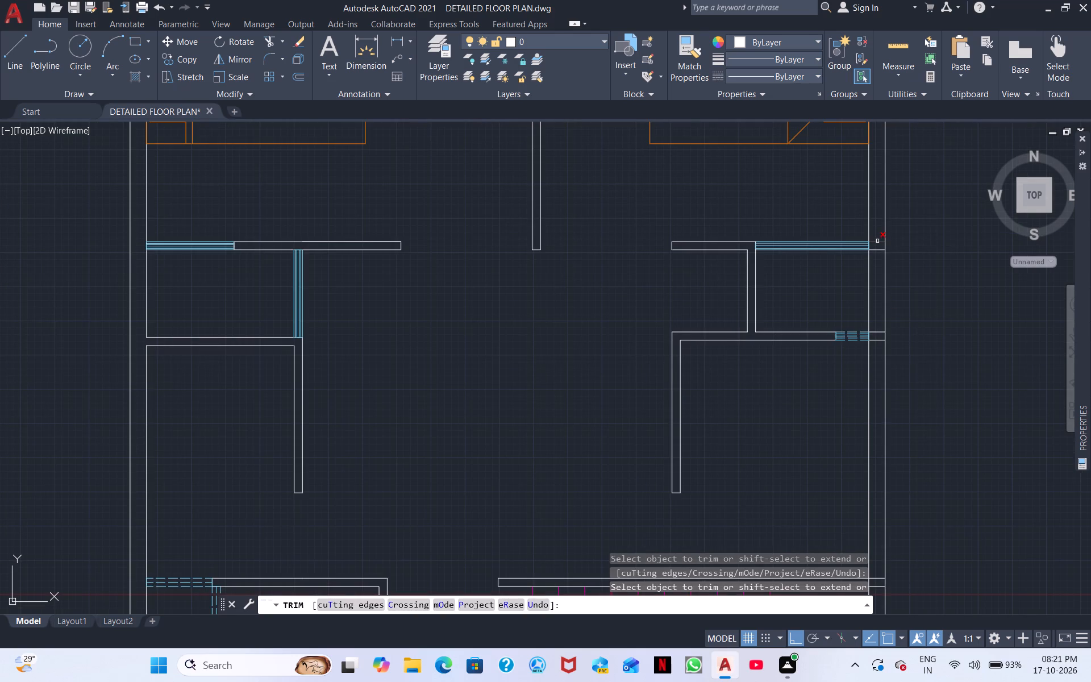
pyautogui.moveTo(877, 236); pyautogui.dragTo(878, 298)
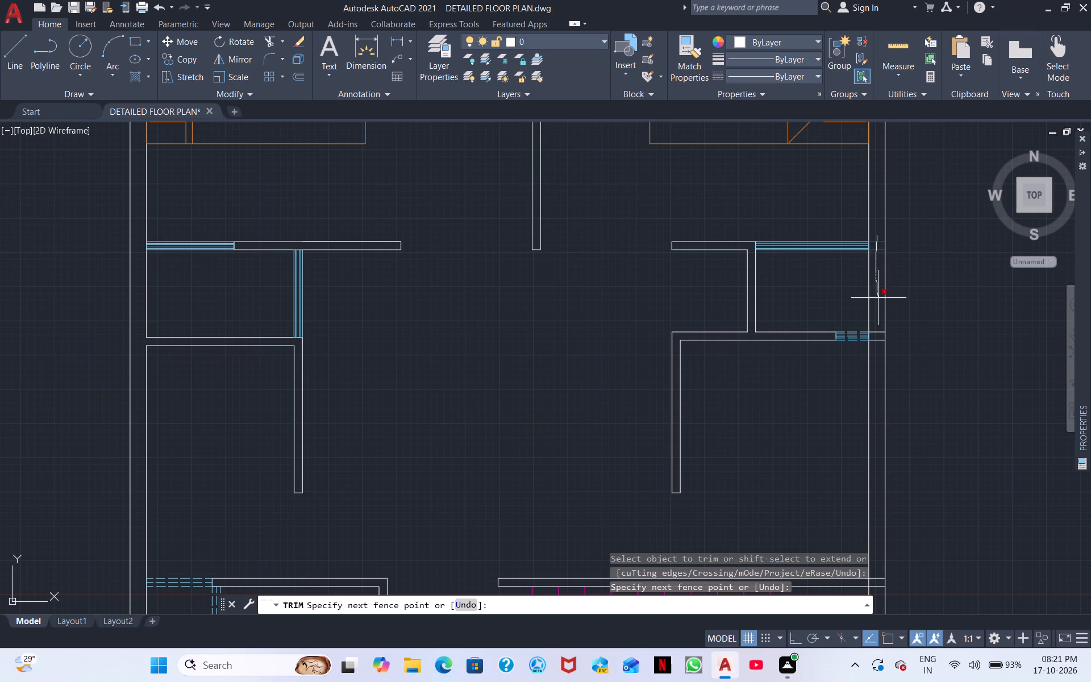
pyautogui.moveTo(878, 298); pyautogui.dragTo(876, 349)
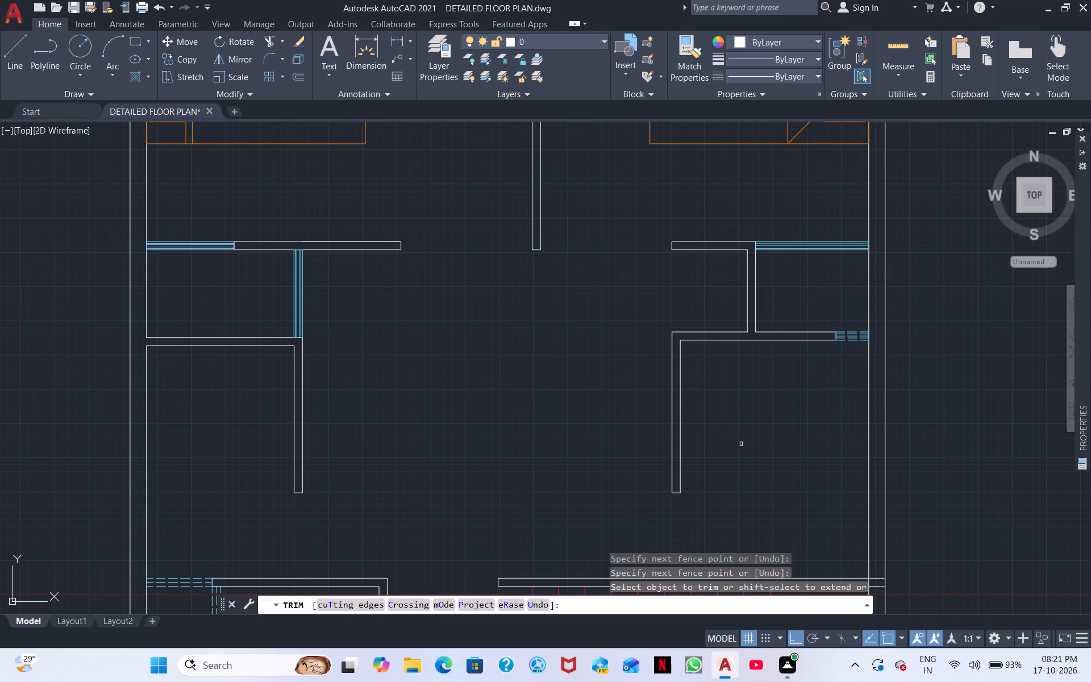
# Trim the junction of the wall above the stairs with the right outer wall, including the inner face segment crossing it.
pyautogui.moveTo(749, 452); pyautogui.dragTo(772, 337, button='middle')
pyautogui.moveTo(793, 396); pyautogui.dragTo(757, 300, button='middle')
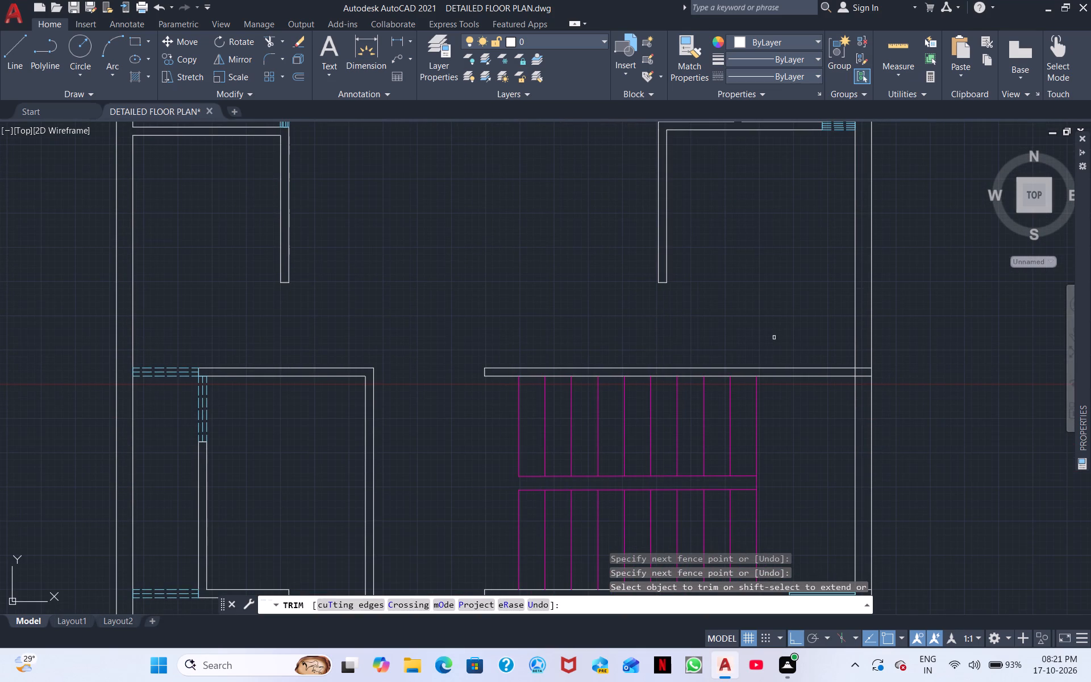
pyautogui.click(864, 379)
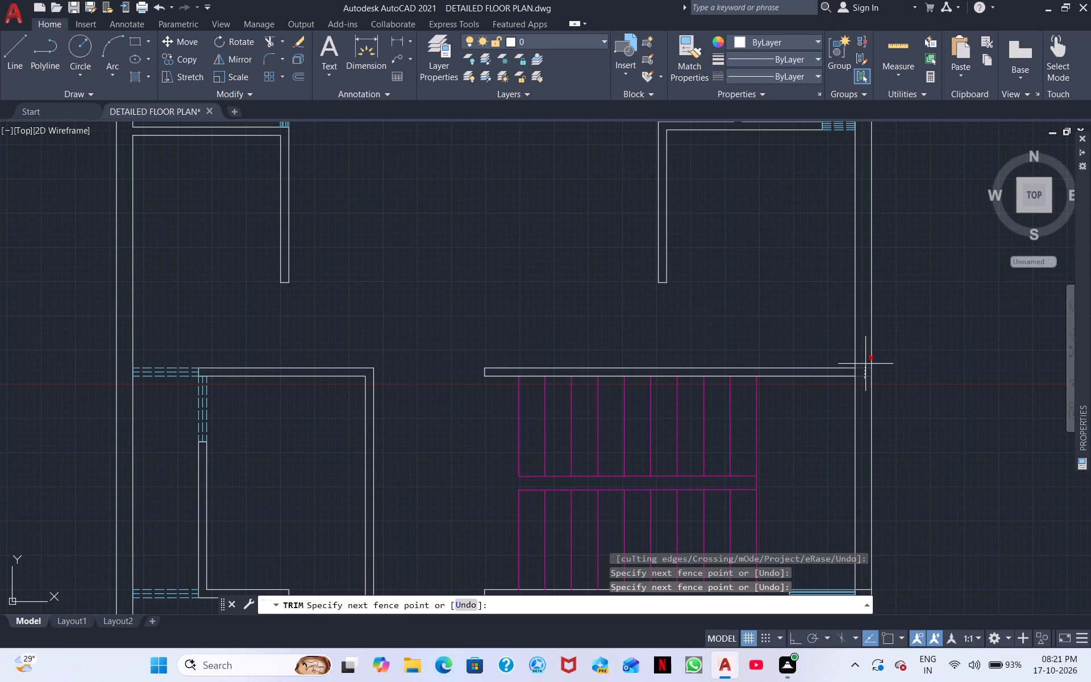
pyautogui.click(865, 364)
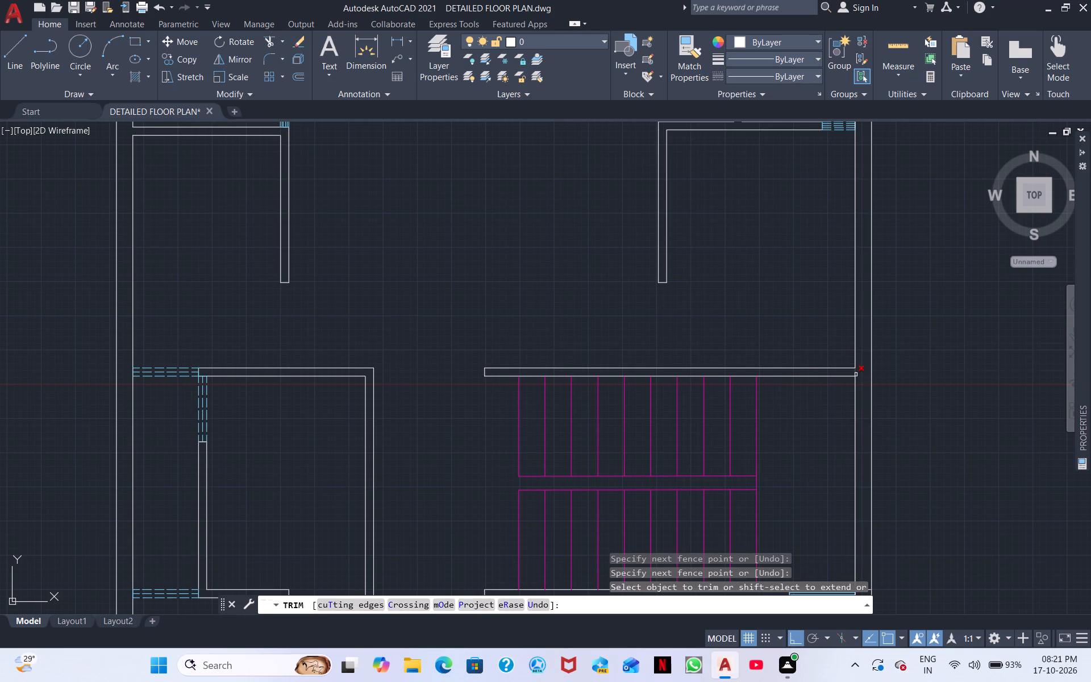
pyautogui.click(856, 371)
# Trim the ends of the two windowed walls below the stairs where they run inside the right outer wall.
pyautogui.moveTo(814, 451); pyautogui.dragTo(799, 387, button='middle')
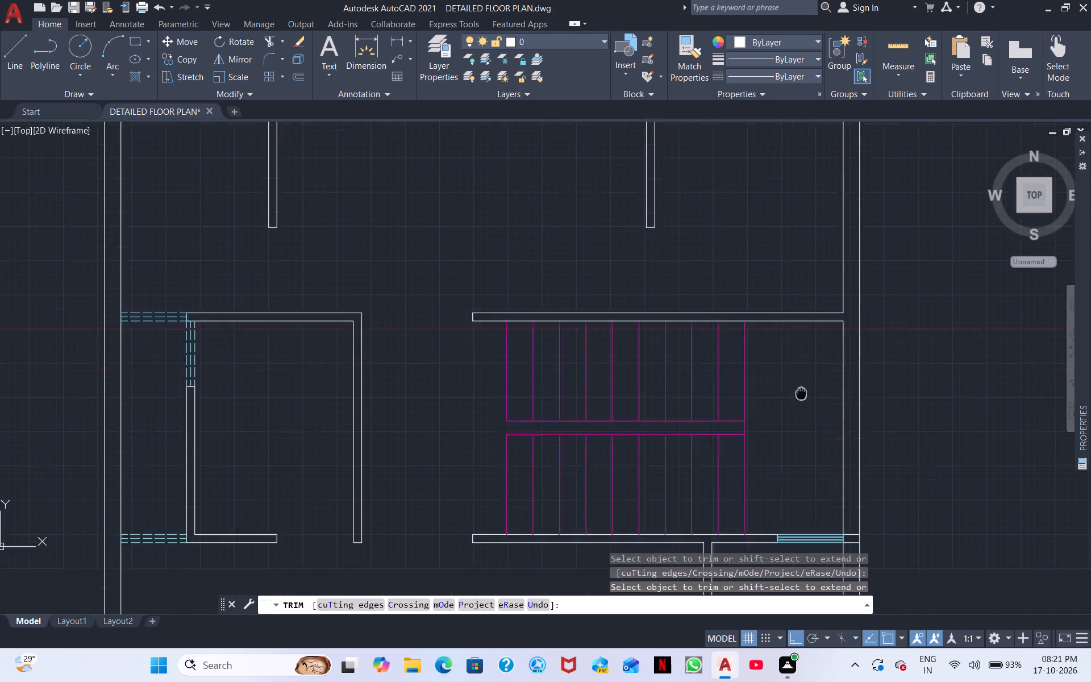
pyautogui.moveTo(799, 387); pyautogui.dragTo(773, 296, button='middle')
pyautogui.moveTo(781, 371); pyautogui.dragTo(773, 298, button='middle')
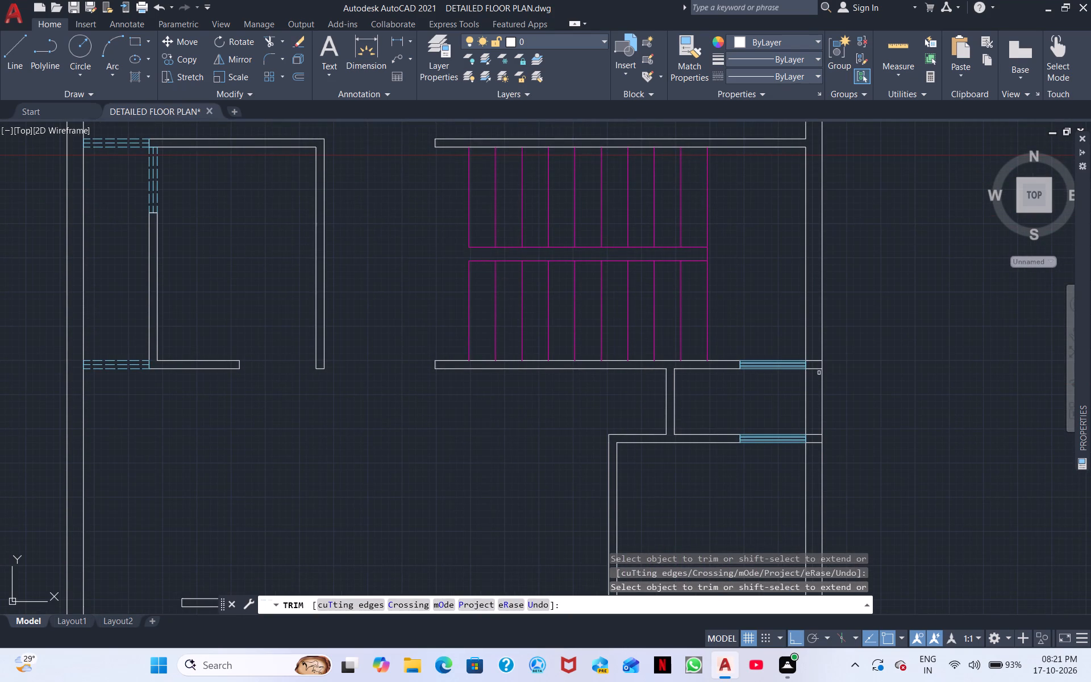
pyautogui.click(816, 369)
pyautogui.click(814, 363)
pyautogui.click(814, 435)
pyautogui.click(815, 443)
# Trim the junction of the horizontal wall above the lower-right bed with the right outer wall, including the inner face segment.
pyautogui.scroll(-1, 823, 465)
pyautogui.moveTo(924, 493); pyautogui.dragTo(950, 361, button='middle')
pyautogui.moveTo(981, 429); pyautogui.dragTo(958, 326, button='middle')
pyautogui.moveTo(950, 388); pyautogui.dragTo(956, 373, button='middle')
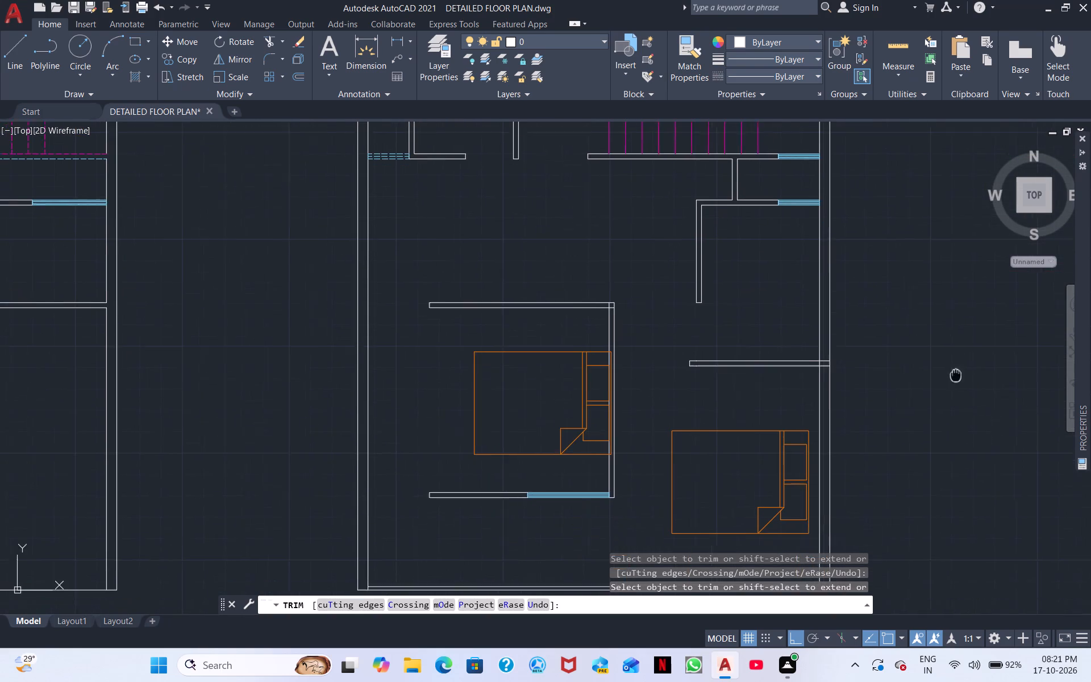
pyautogui.moveTo(956, 373); pyautogui.dragTo(957, 346, button='middle')
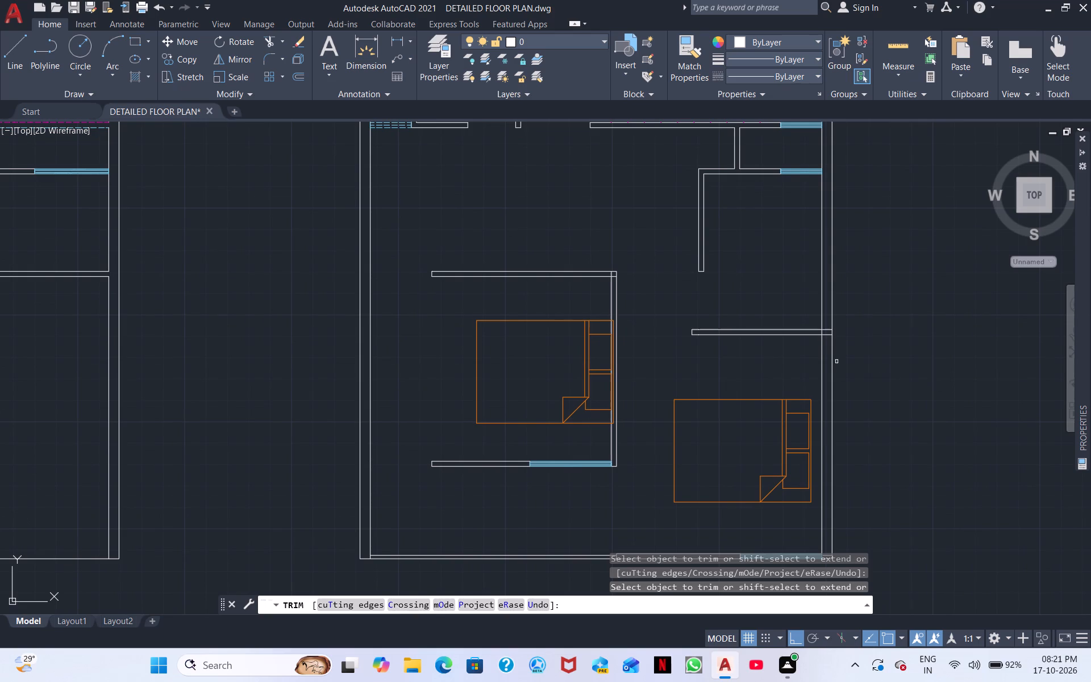
pyautogui.scroll(3, 827, 334)
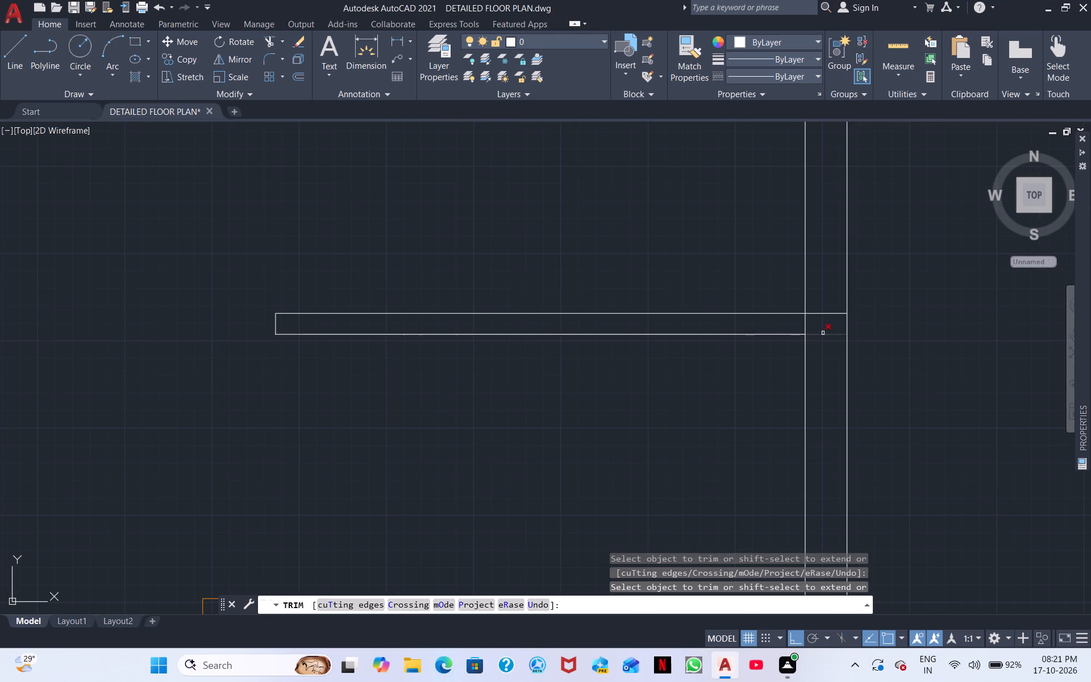
pyautogui.click(823, 333)
pyautogui.click(821, 310)
pyautogui.moveTo(822, 313); pyautogui.dragTo(822, 322)
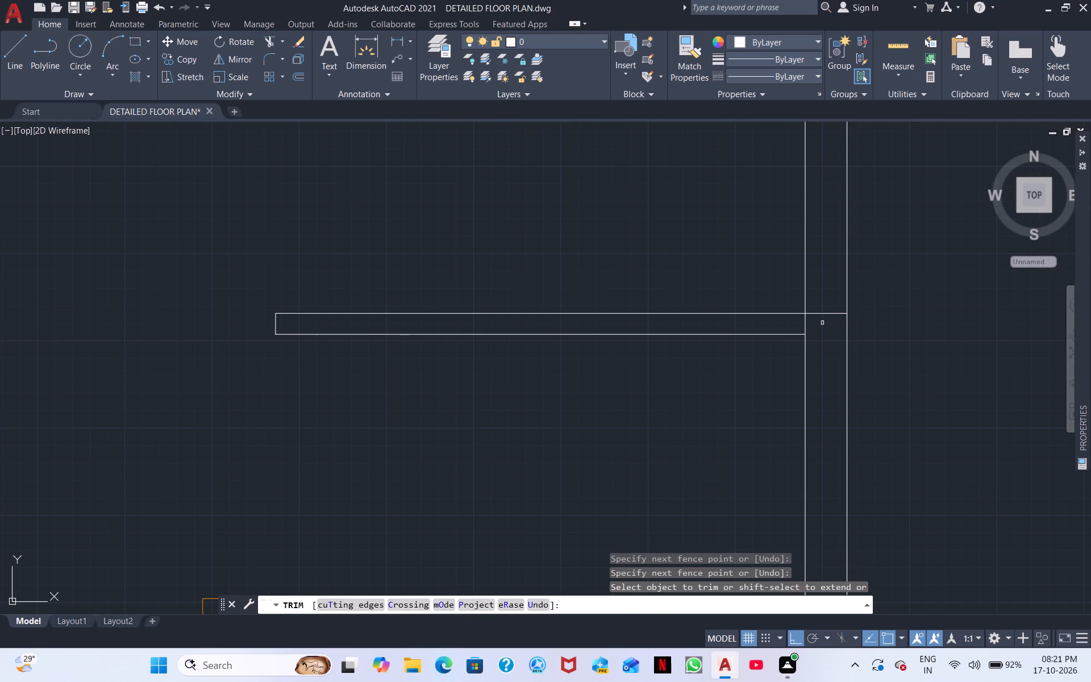
pyautogui.click(826, 314)
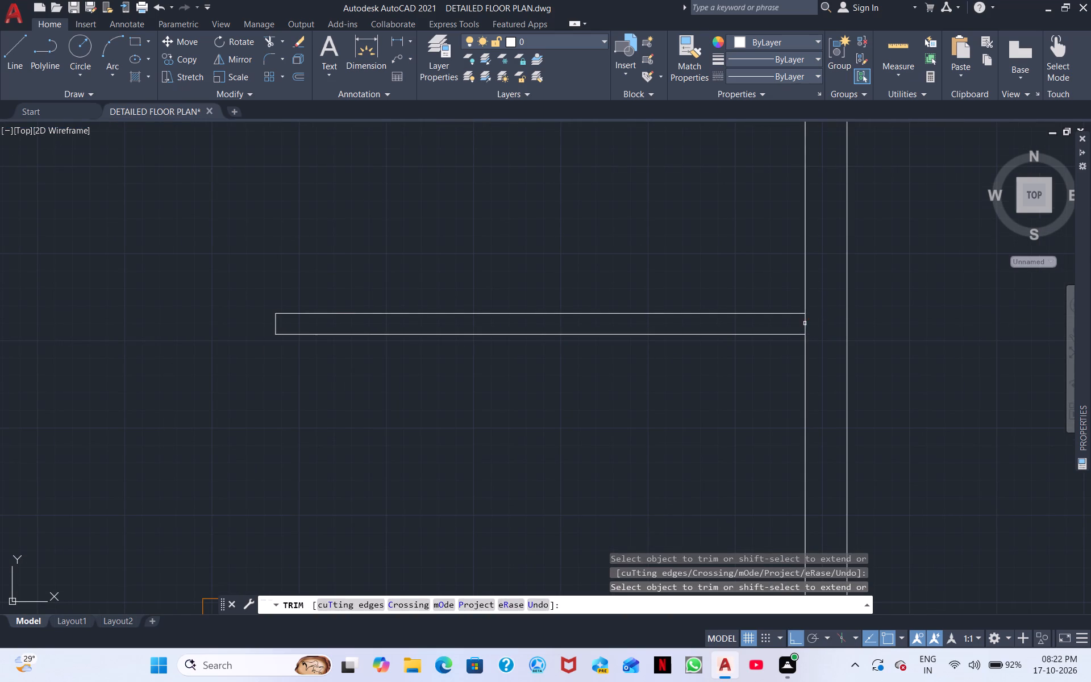
pyautogui.click(805, 323)
# Trim the leftover wall line inside the bottom-right corner of the outer walls.
pyautogui.scroll(-1, 825, 403)
pyautogui.moveTo(753, 488); pyautogui.dragTo(679, 308, button='middle')
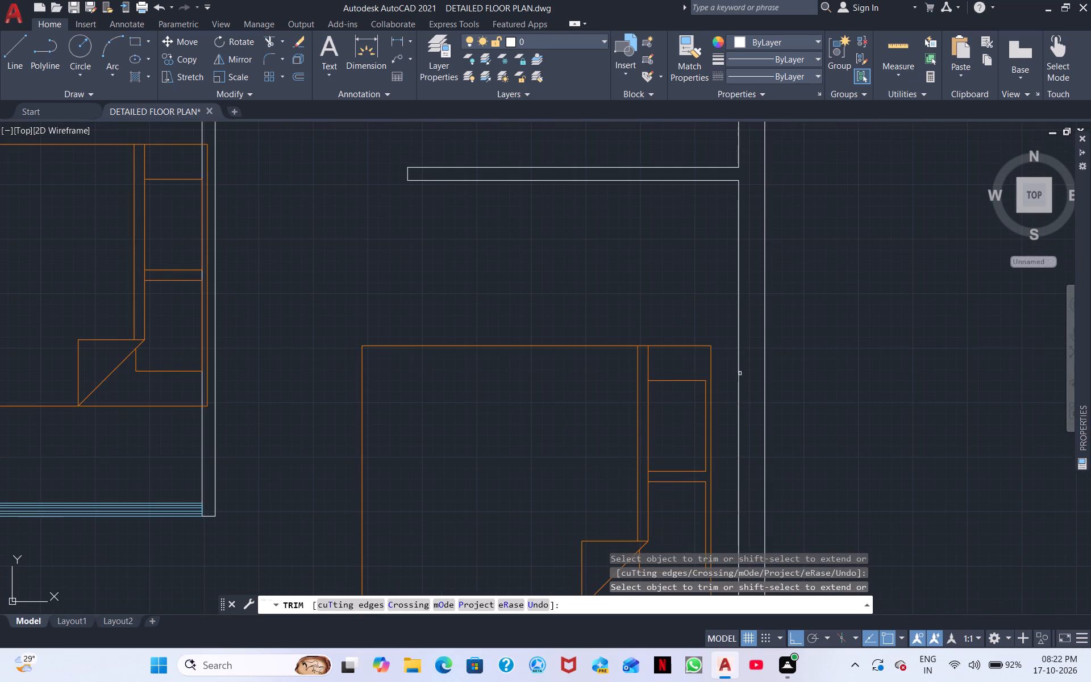
pyautogui.scroll(-1, 855, 393)
pyautogui.moveTo(869, 423); pyautogui.dragTo(772, 295, button='middle')
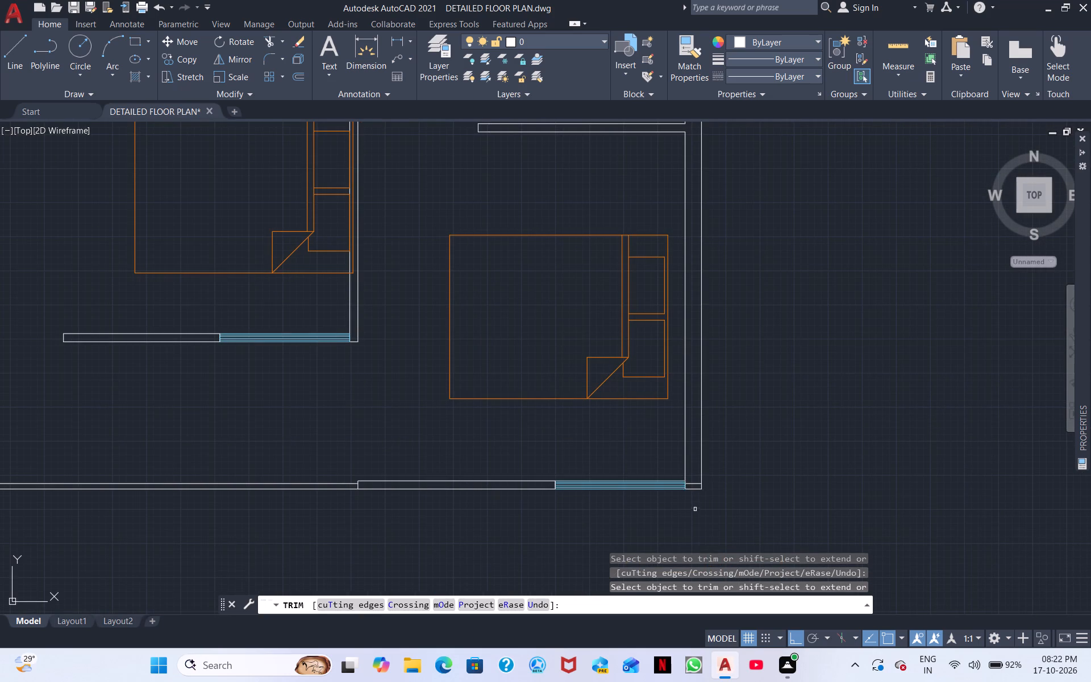
pyautogui.click(694, 485)
pyautogui.moveTo(427, 639); pyautogui.dragTo(527, 557, button='middle')
pyautogui.moveTo(446, 528); pyautogui.dragTo(674, 526, button='middle')
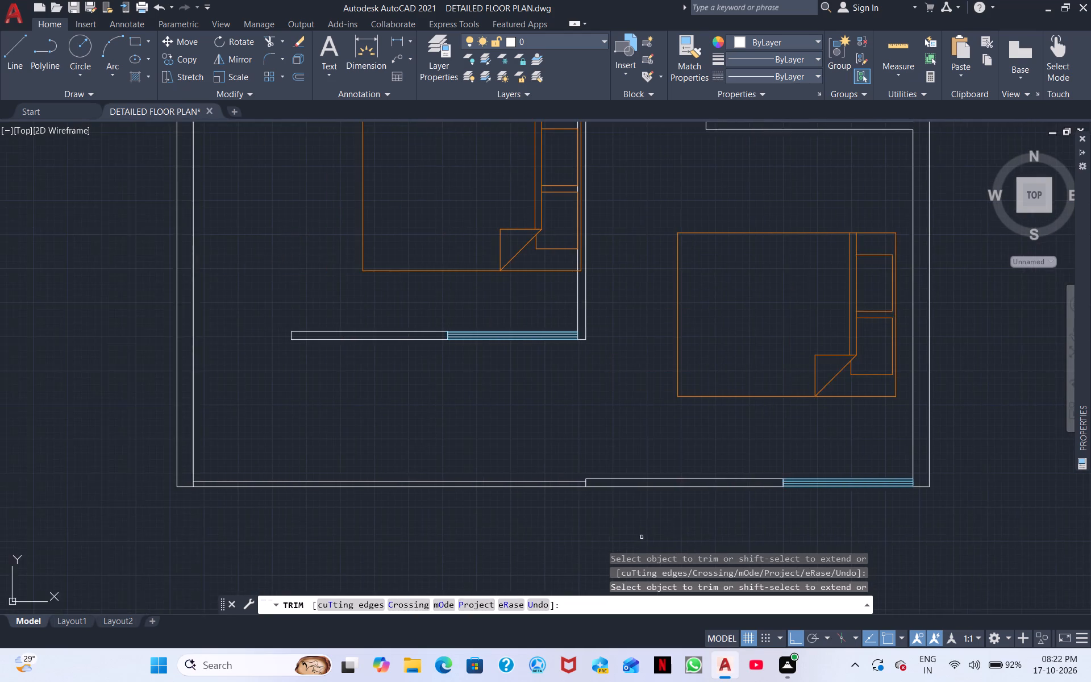
pyautogui.scroll(-1, 590, 540)
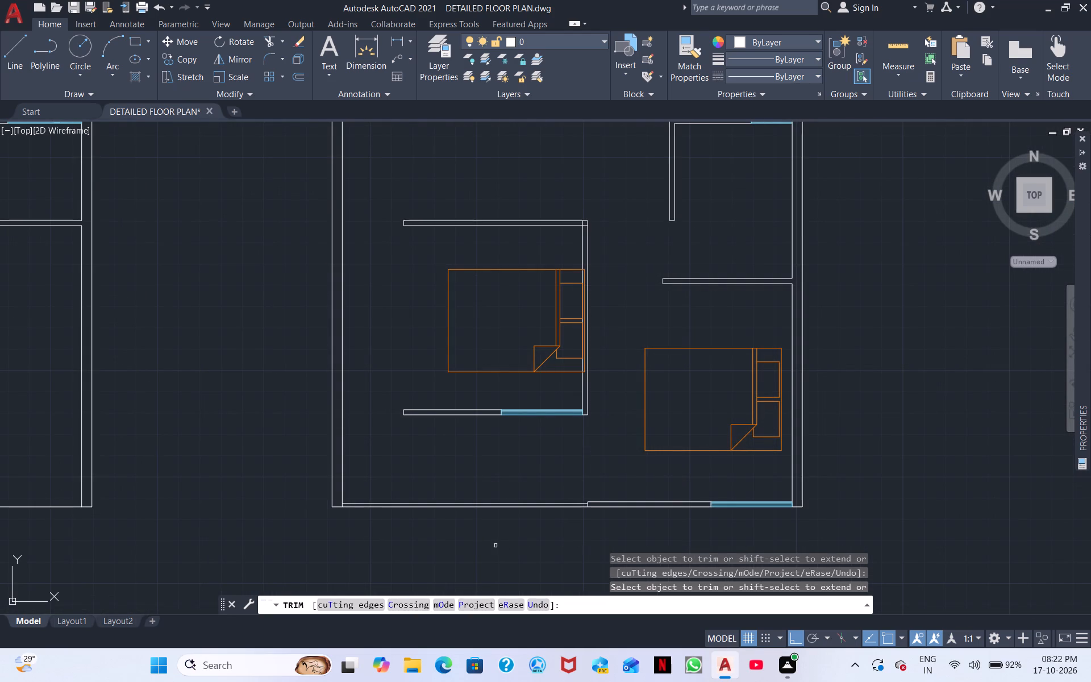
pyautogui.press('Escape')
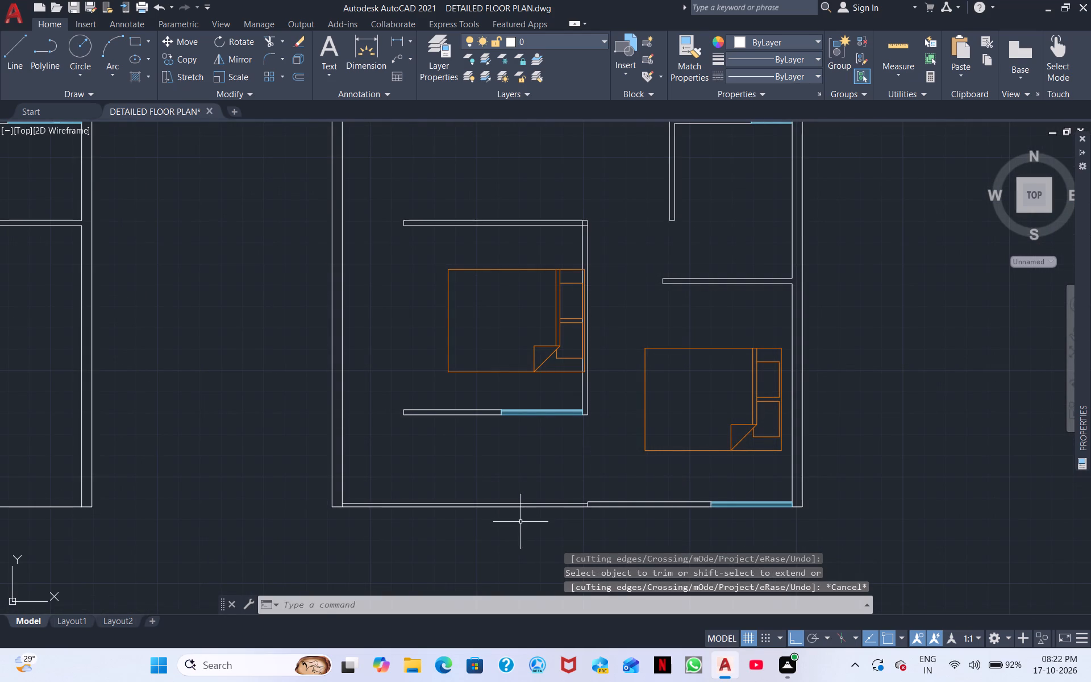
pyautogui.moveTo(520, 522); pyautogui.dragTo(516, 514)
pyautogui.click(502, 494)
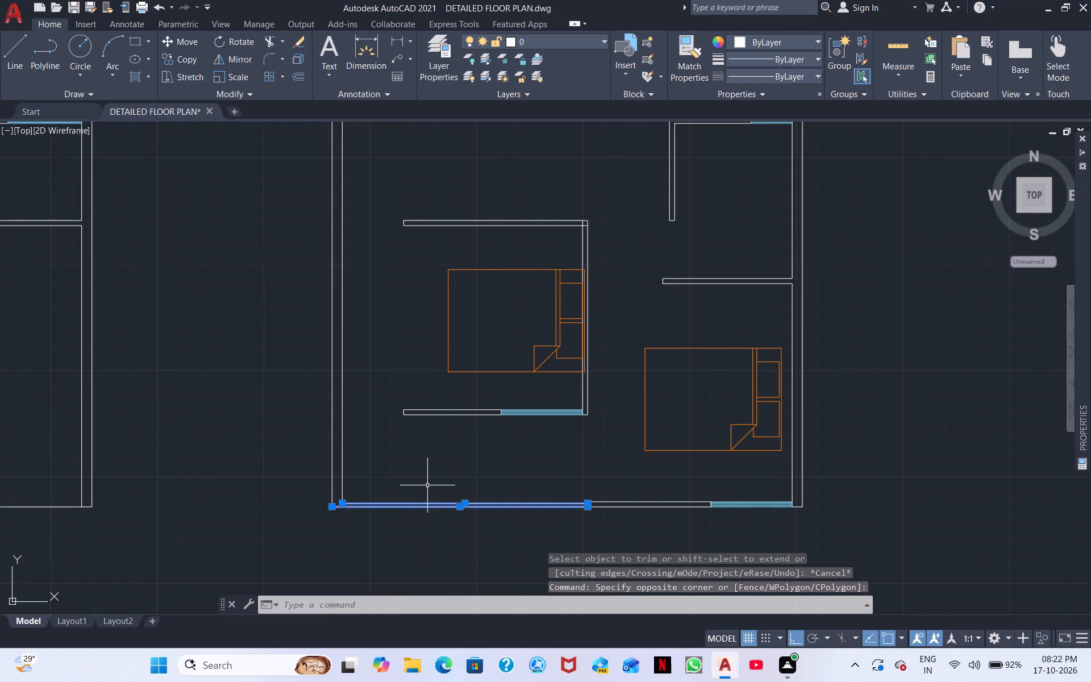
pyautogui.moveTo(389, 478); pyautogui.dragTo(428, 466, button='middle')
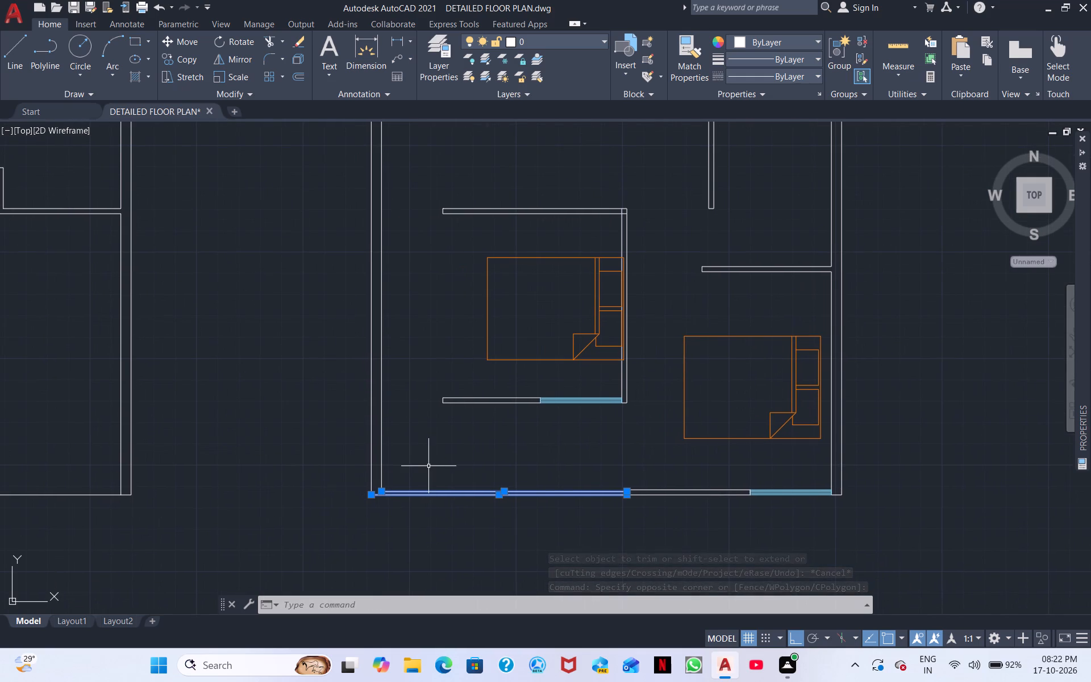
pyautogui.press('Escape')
# Trim the bottom outer line between the left outer wall's two faces and redraw that stretch as a separate line.
pyautogui.scroll(4, 370, 513)
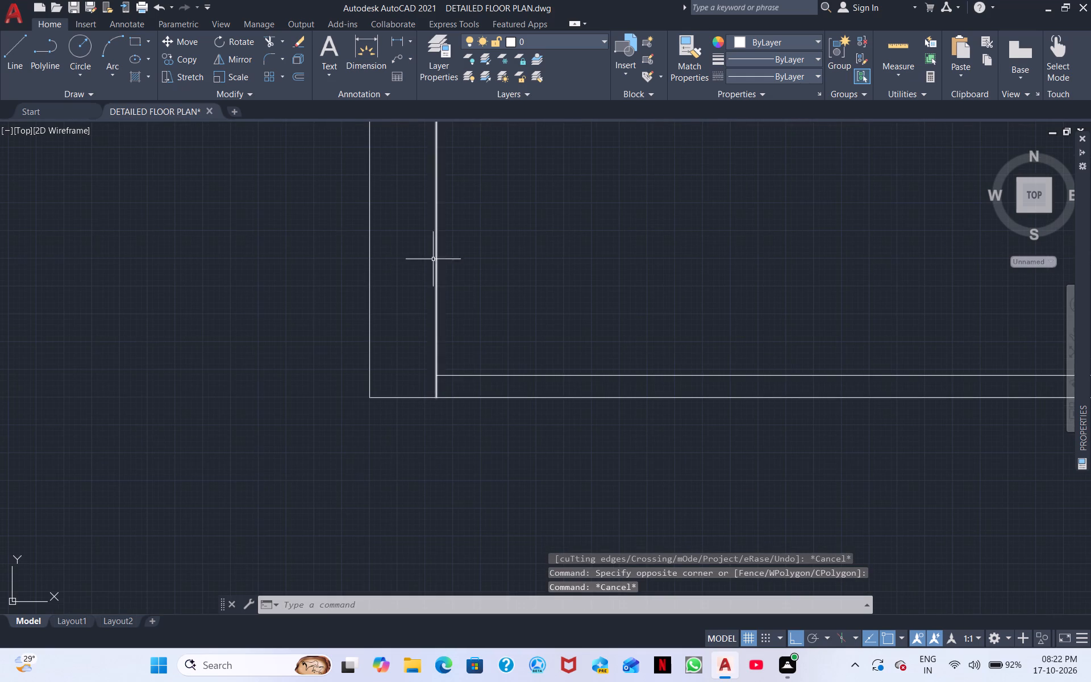
pyautogui.click(265, 44)
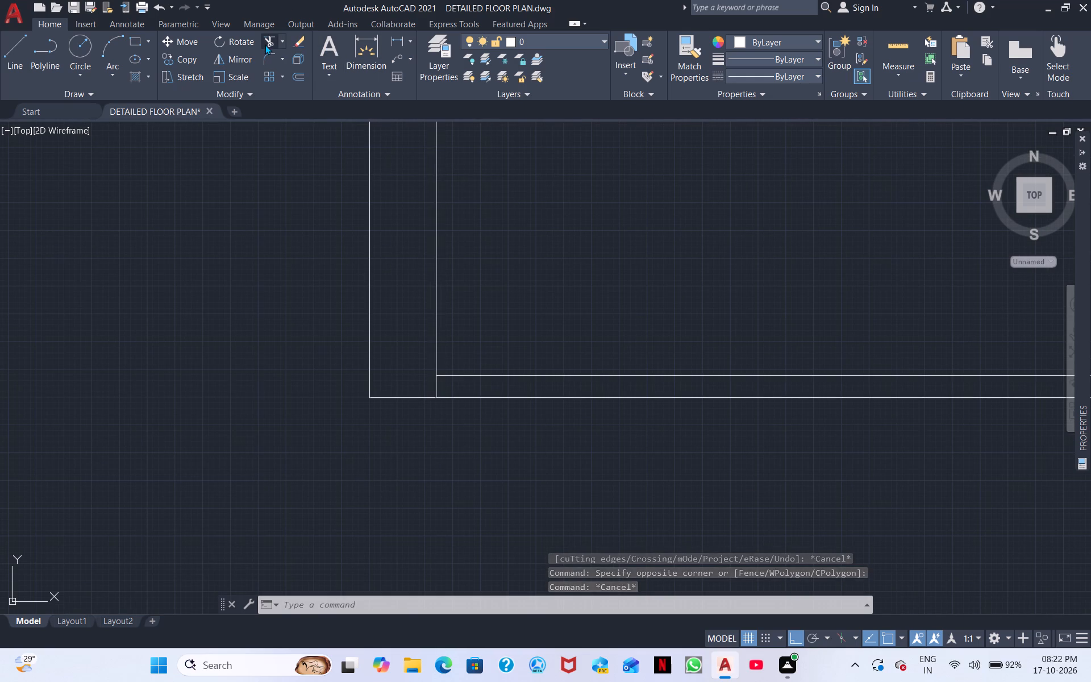
pyautogui.click(408, 397)
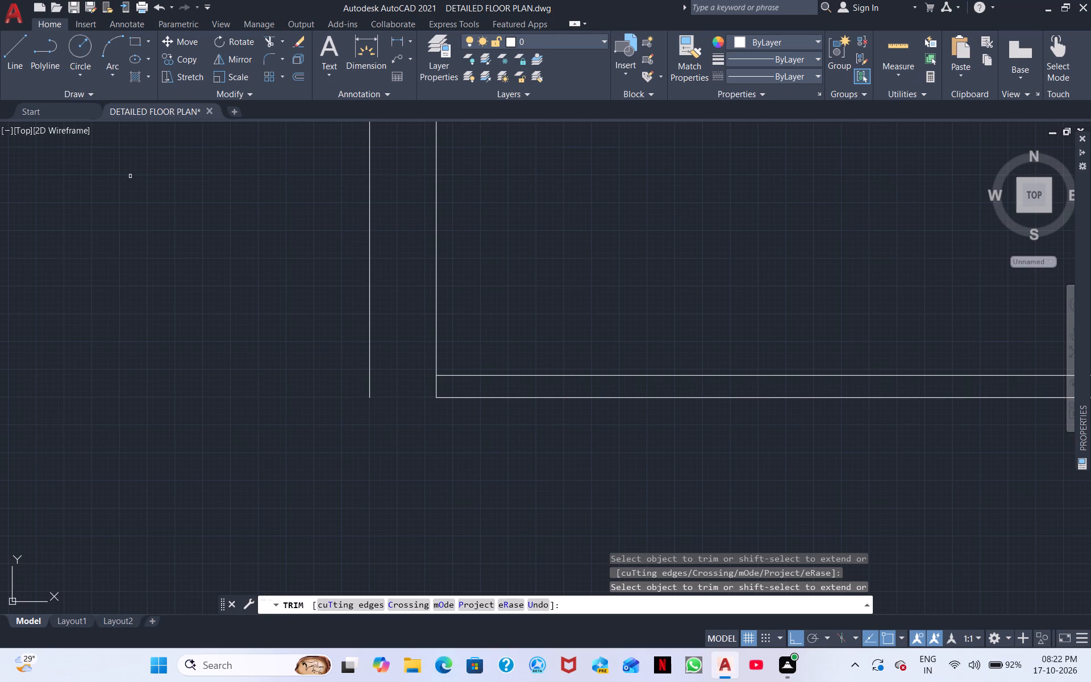
pyautogui.click(13, 60)
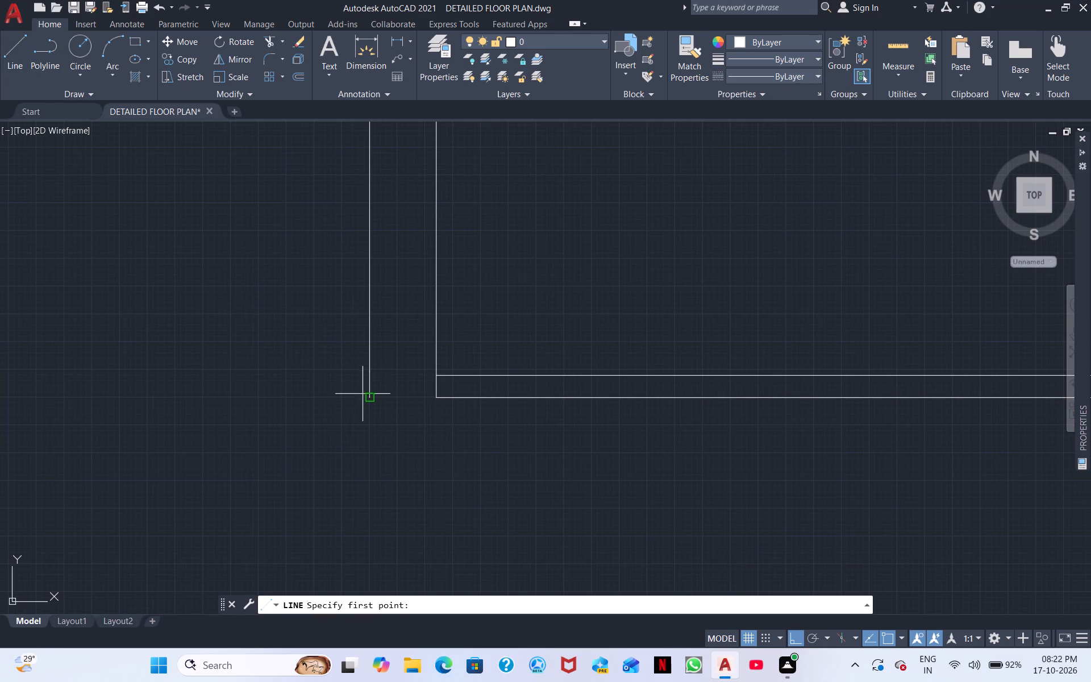
pyautogui.click(371, 401)
pyautogui.click(435, 397)
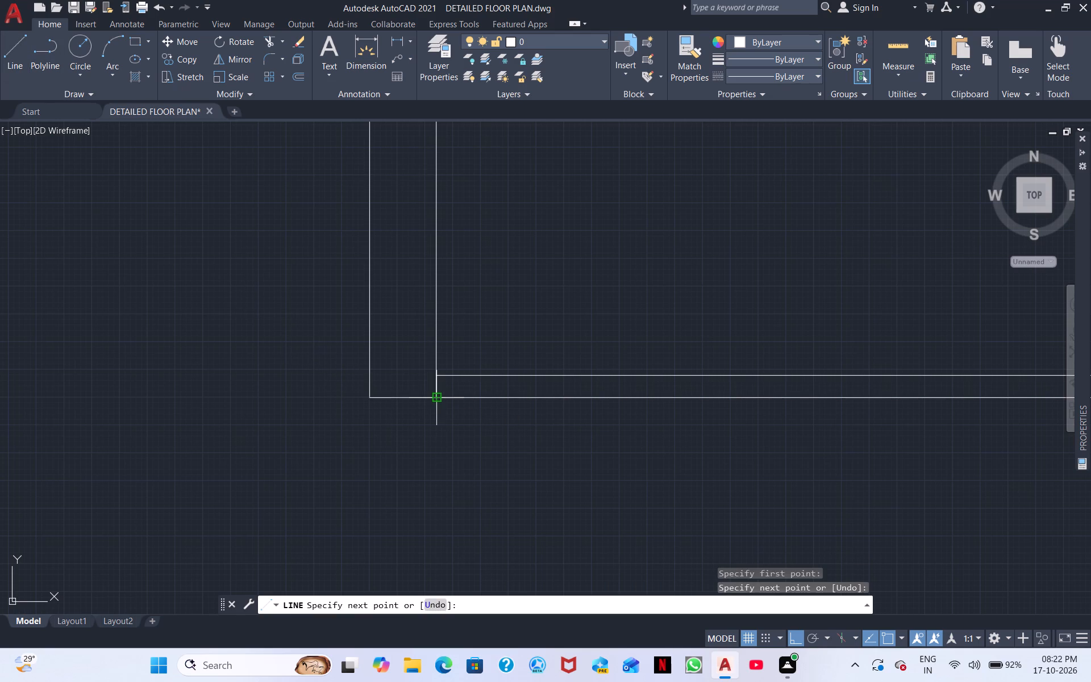
pyautogui.press('Escape')
# Assign the two parallel lines of the bottom wall's left stretch to the BATHROOM layer.
pyautogui.click(623, 407)
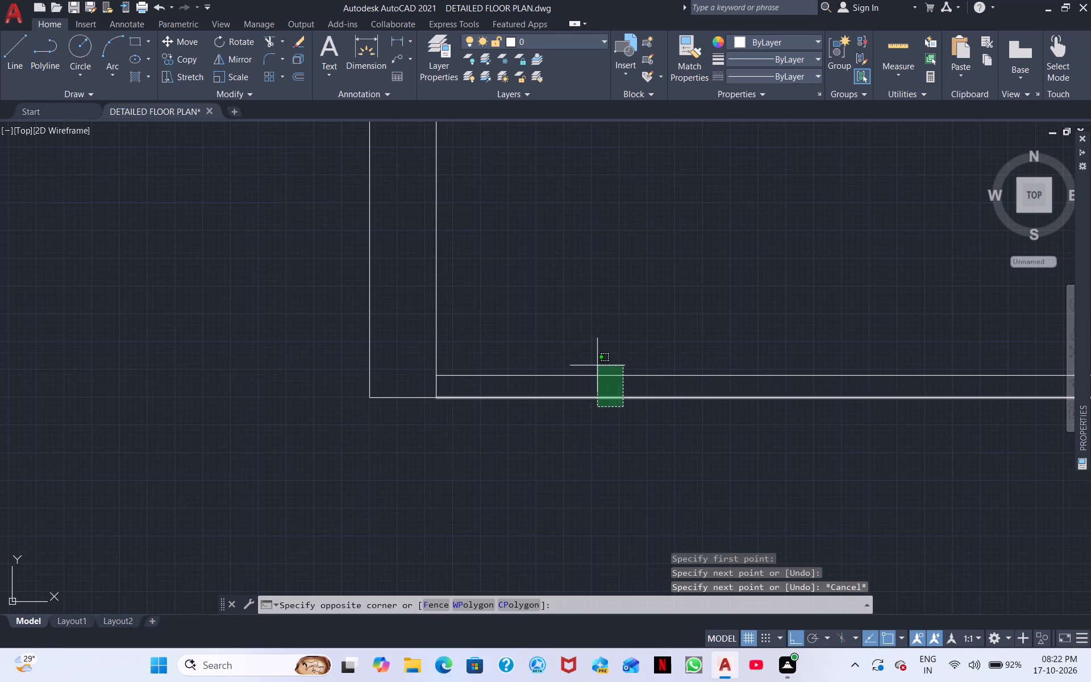
pyautogui.click(594, 361)
pyautogui.moveTo(588, 269); pyautogui.dragTo(324, 326, button='middle')
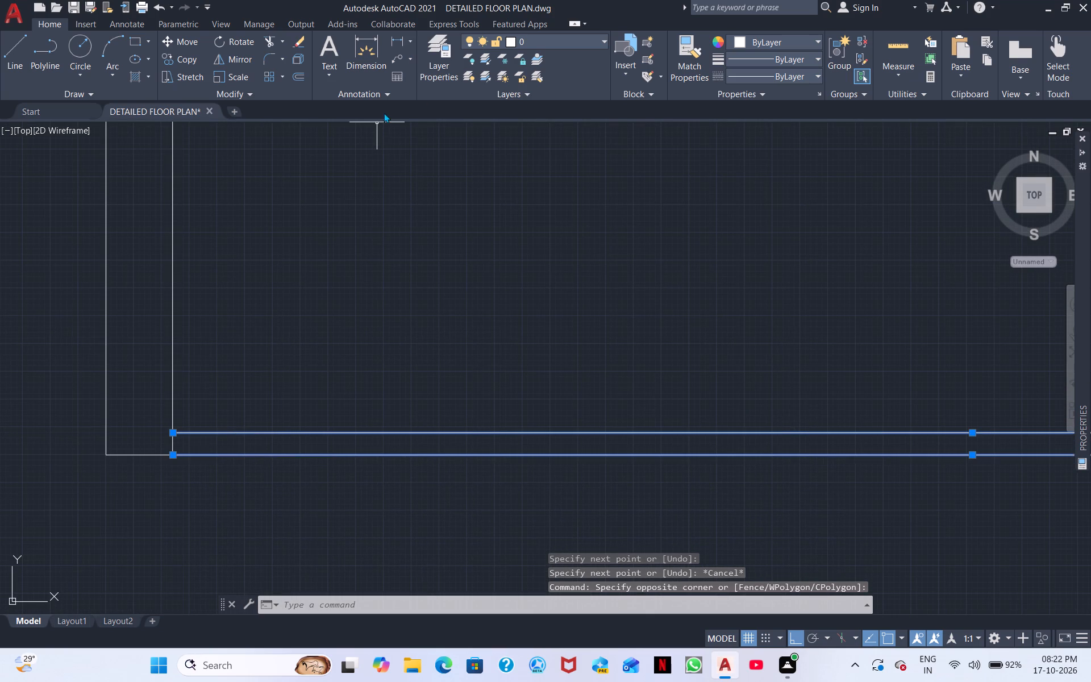
pyautogui.click(601, 41)
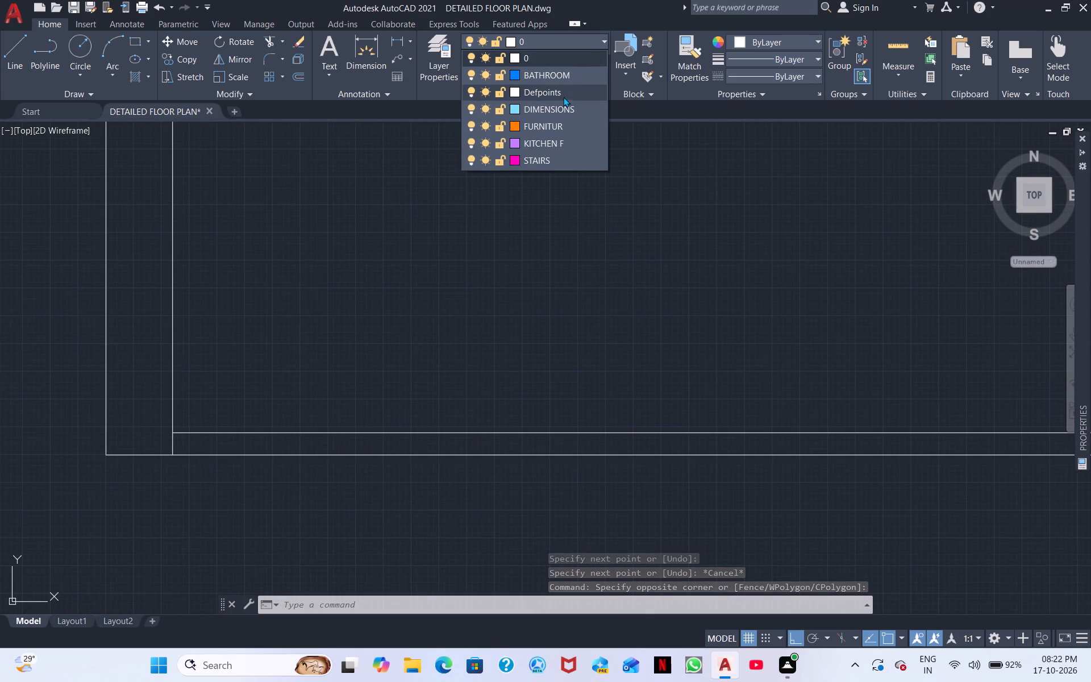
pyautogui.click(571, 78)
pyautogui.press('Escape')
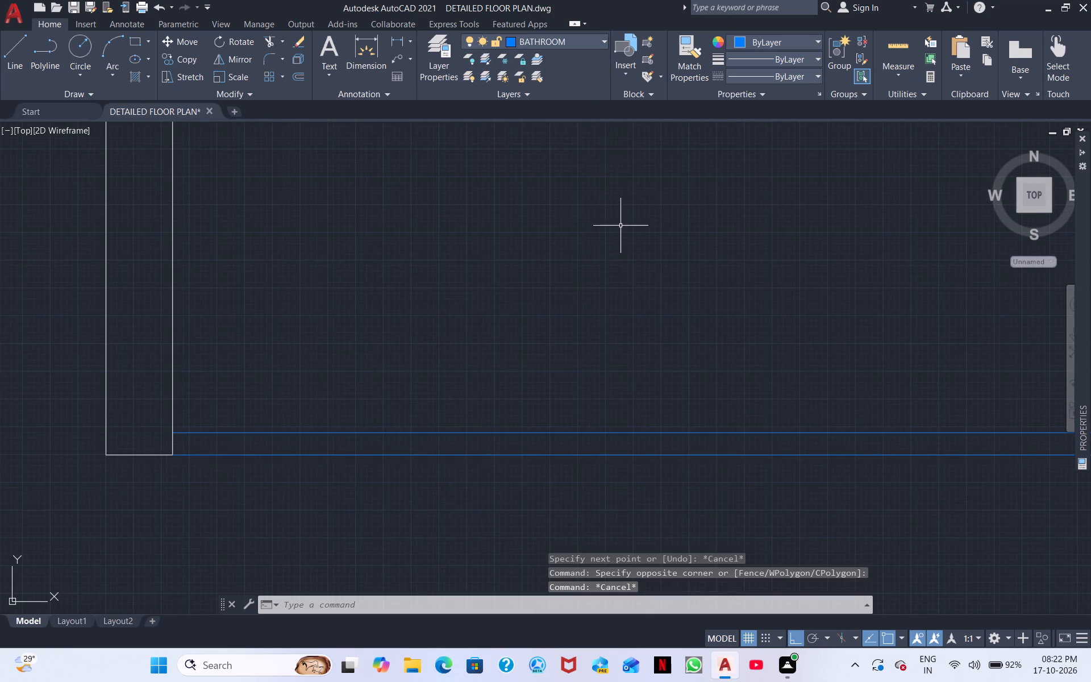
# Move the lower-right bed so its headboard edge sits against the inner face of the right outer wall.
pyautogui.scroll(-2, 618, 277)
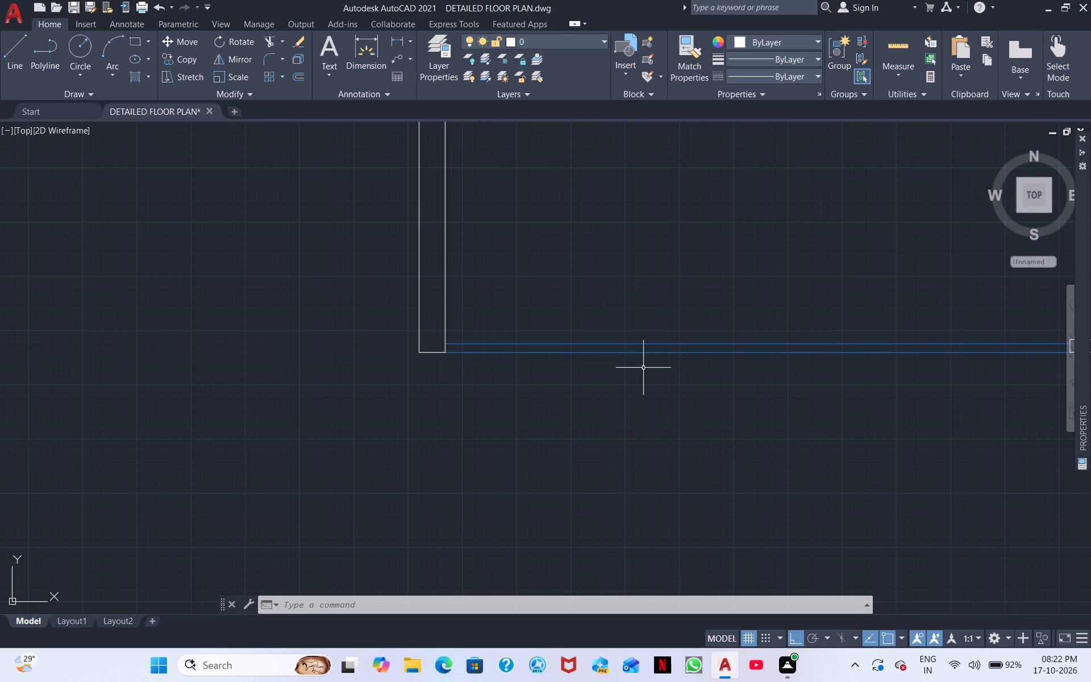
pyautogui.scroll(-1, 648, 365)
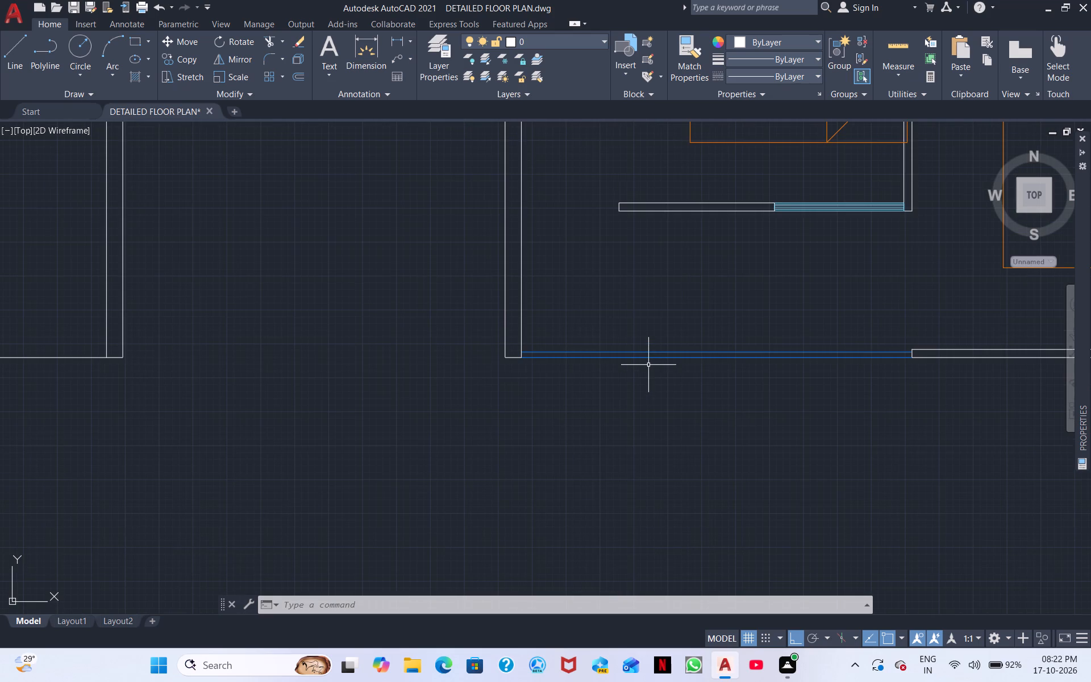
pyautogui.scroll(-1, 645, 380)
pyautogui.moveTo(656, 396); pyautogui.dragTo(578, 413, button='middle')
pyautogui.scroll(-1, 595, 403)
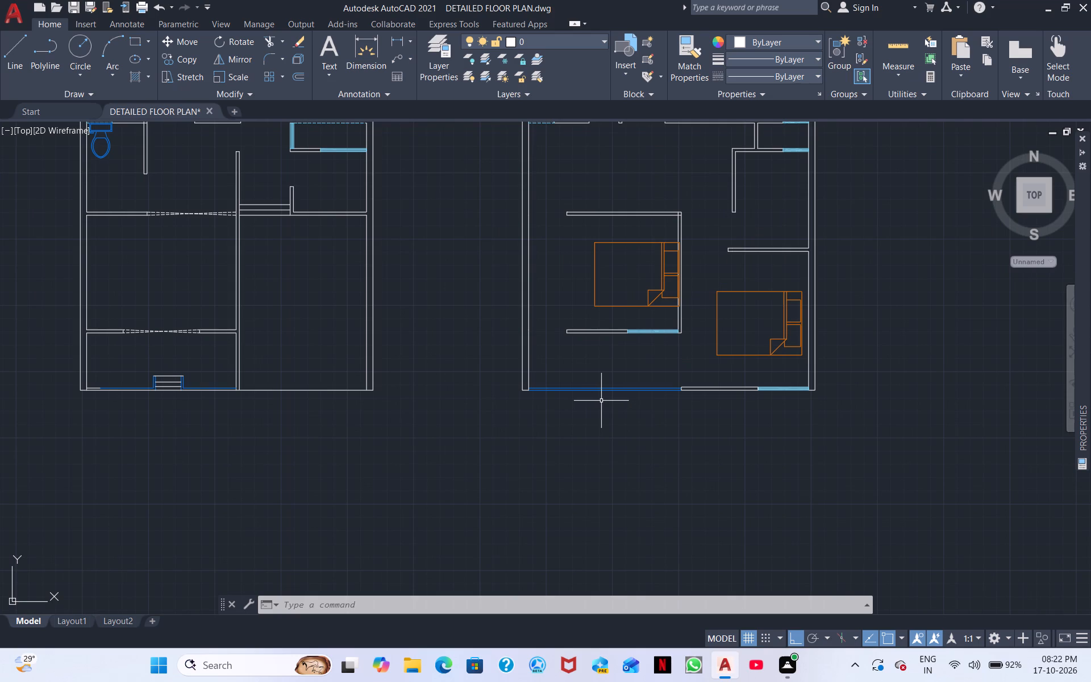
pyautogui.moveTo(649, 414); pyautogui.dragTo(631, 437, button='middle')
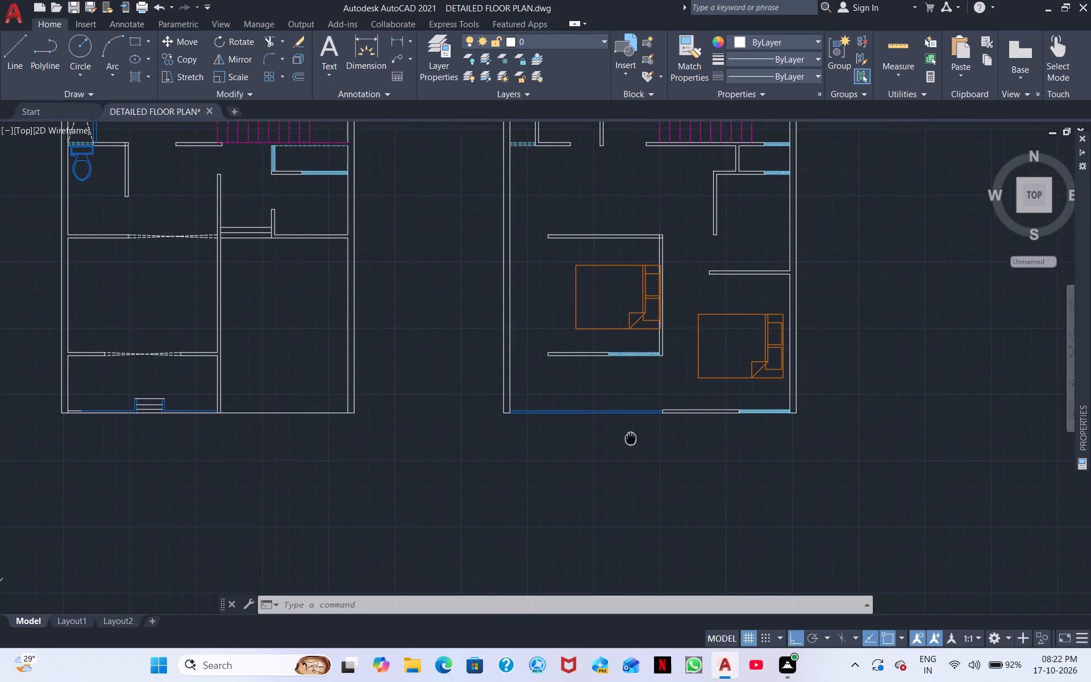
pyautogui.moveTo(631, 437); pyautogui.dragTo(569, 435, button='middle')
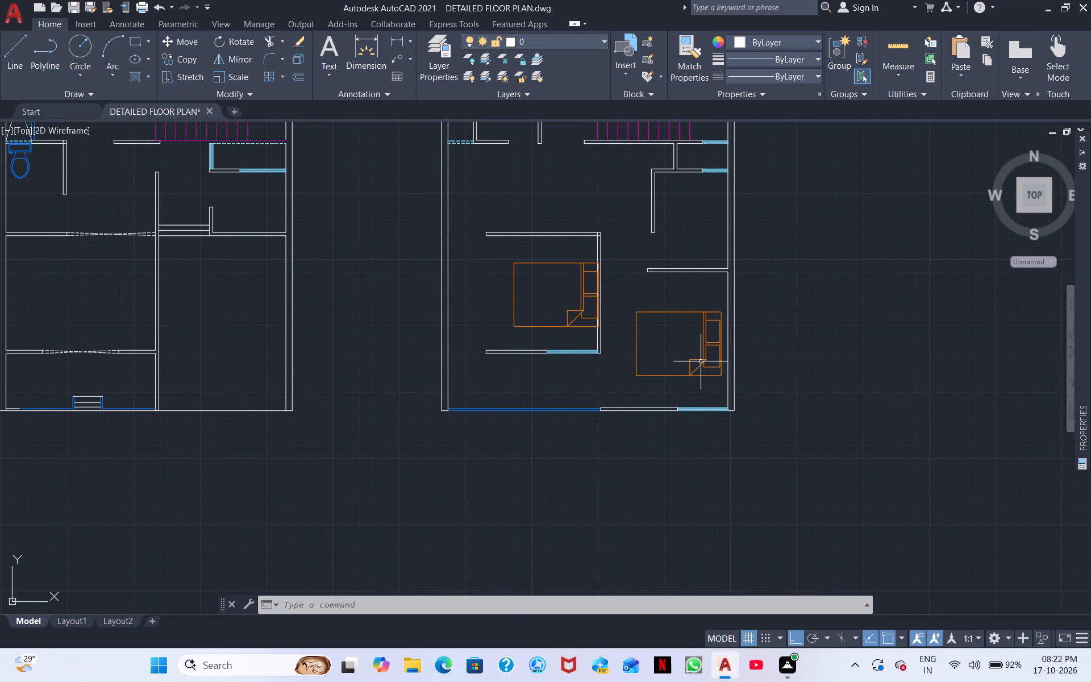
pyautogui.click(700, 360)
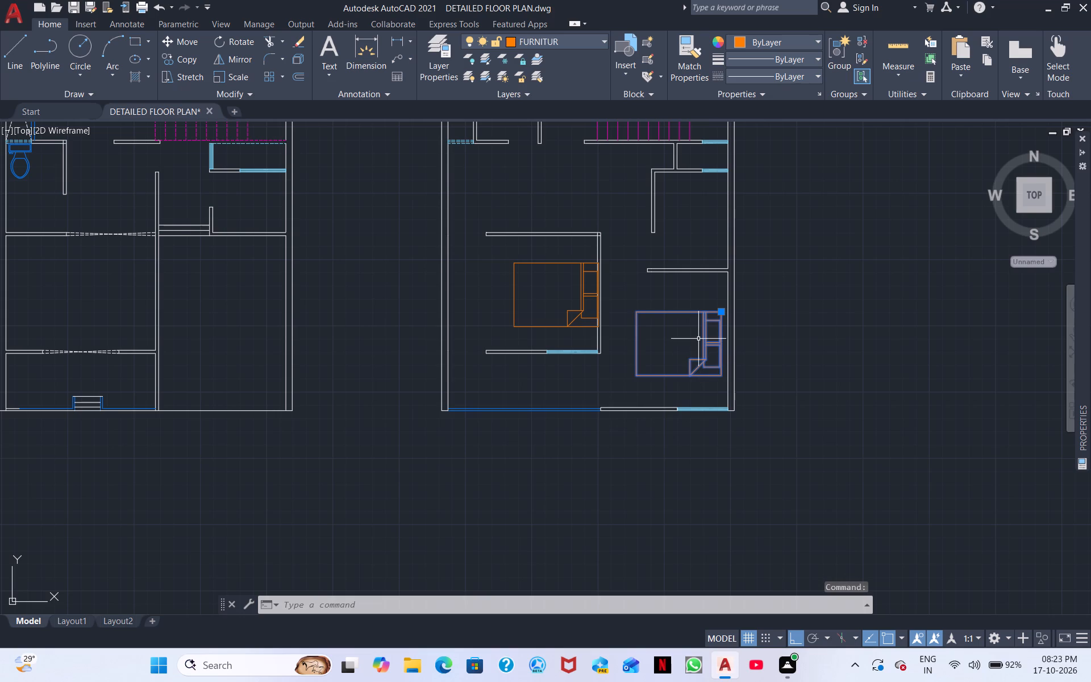
pyautogui.rightClick(696, 338)
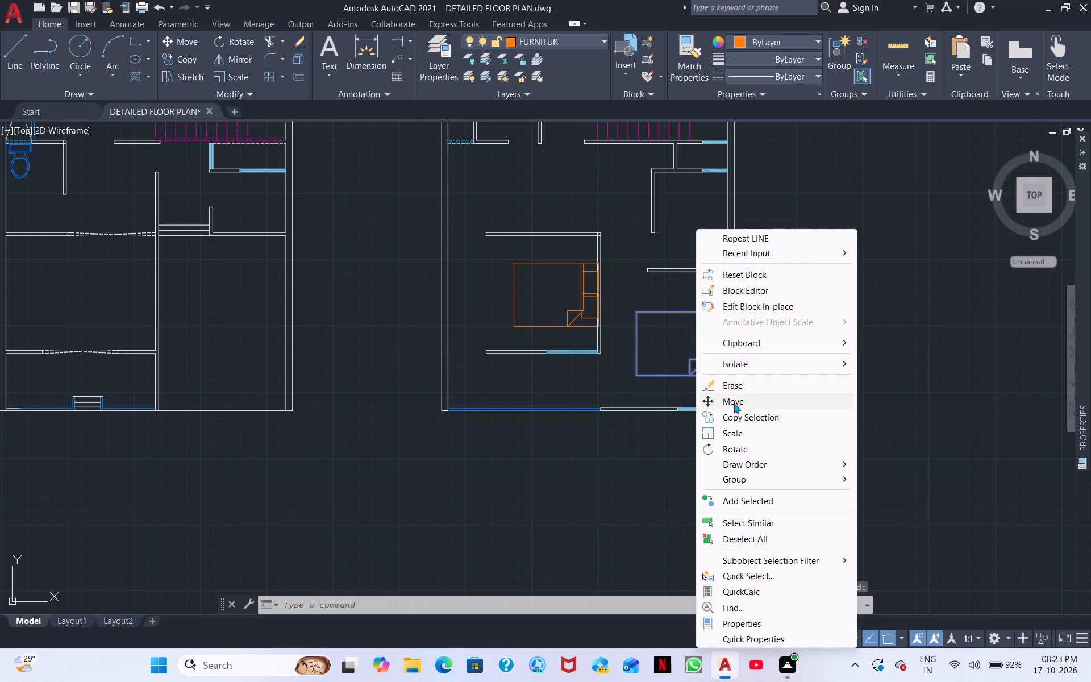
pyautogui.click(734, 403)
pyautogui.scroll(2, 731, 393)
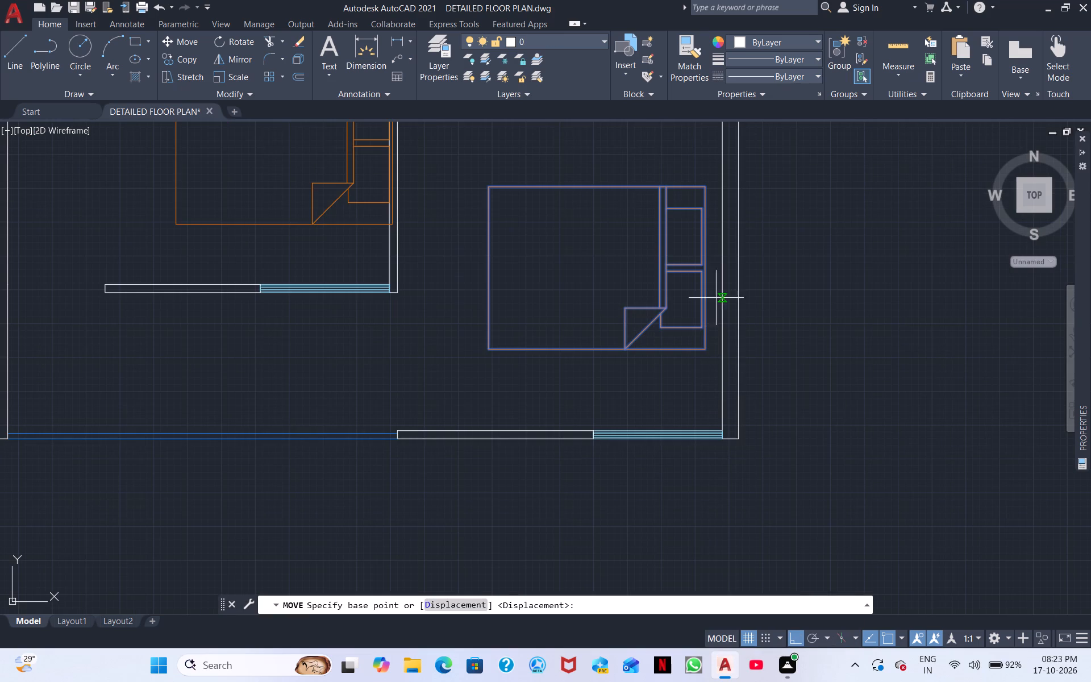
pyautogui.click(706, 271)
pyautogui.moveTo(711, 196); pyautogui.dragTo(684, 230, button='middle')
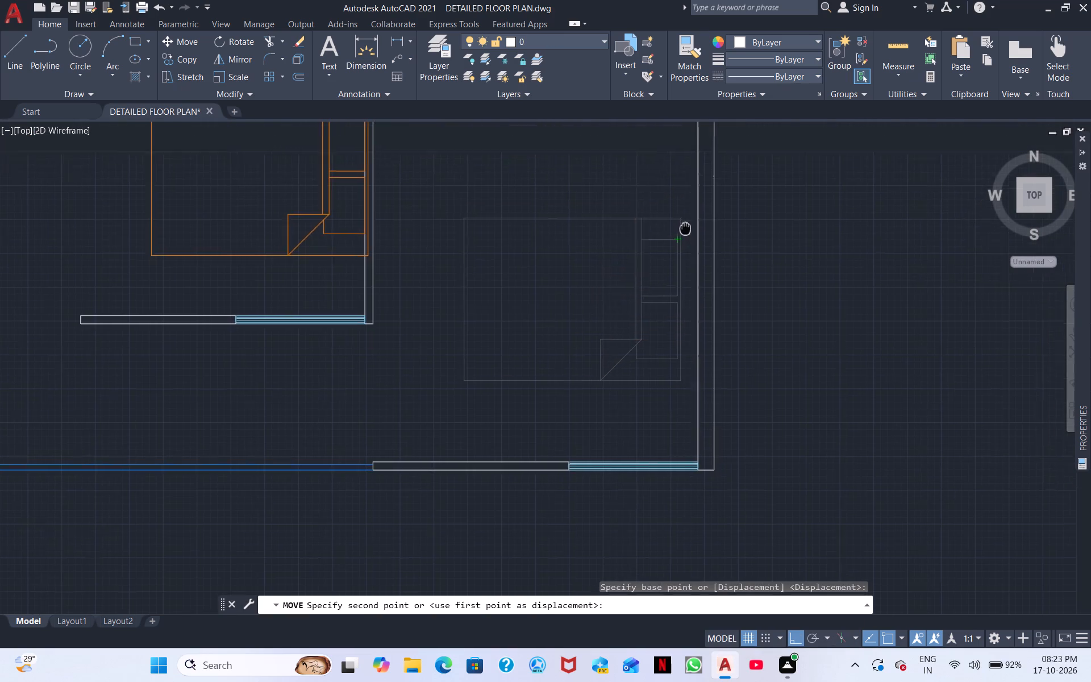
pyautogui.moveTo(684, 230); pyautogui.dragTo(573, 396, button='middle')
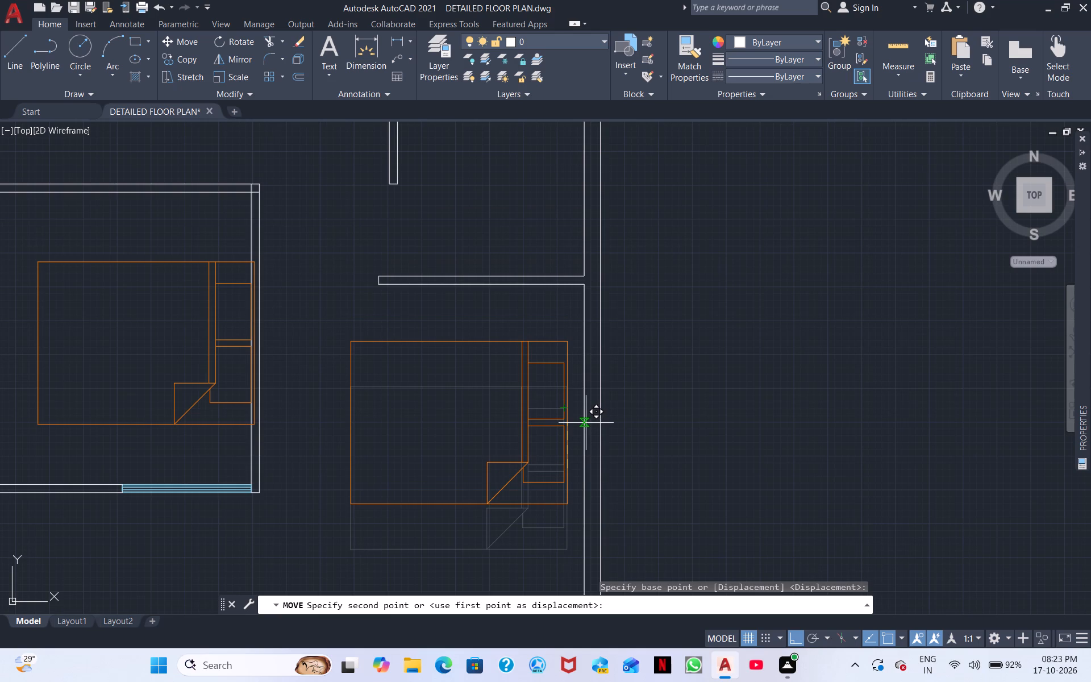
pyautogui.click(585, 423)
# Move the middle bedroom's bed off the partition wall so its headboard edge aligns with the wall's inner face.
pyautogui.moveTo(745, 428); pyautogui.dragTo(800, 428, button='middle')
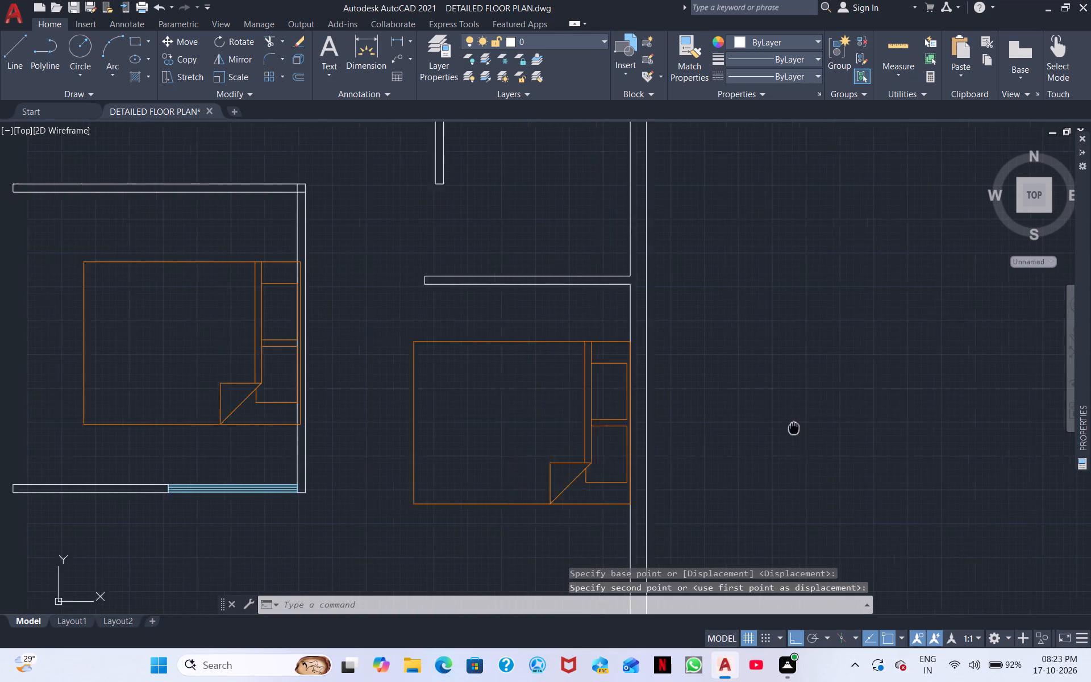
pyautogui.moveTo(800, 428); pyautogui.dragTo(987, 420, button='middle')
pyautogui.scroll(3, 468, 371)
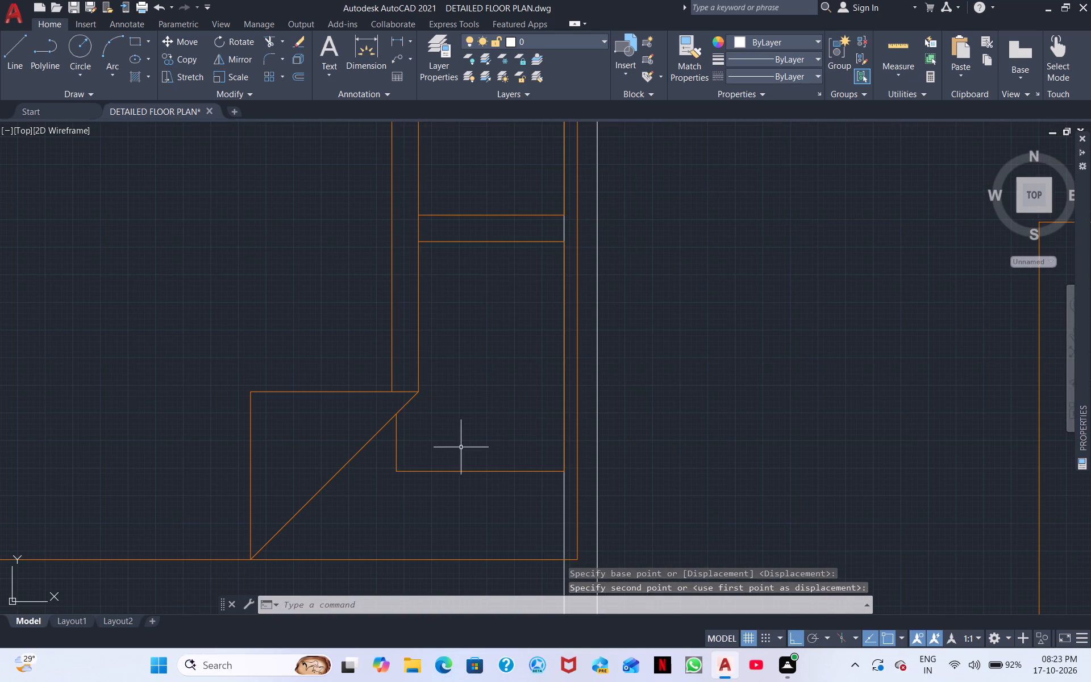
pyautogui.click(456, 472)
pyautogui.rightClick(561, 347)
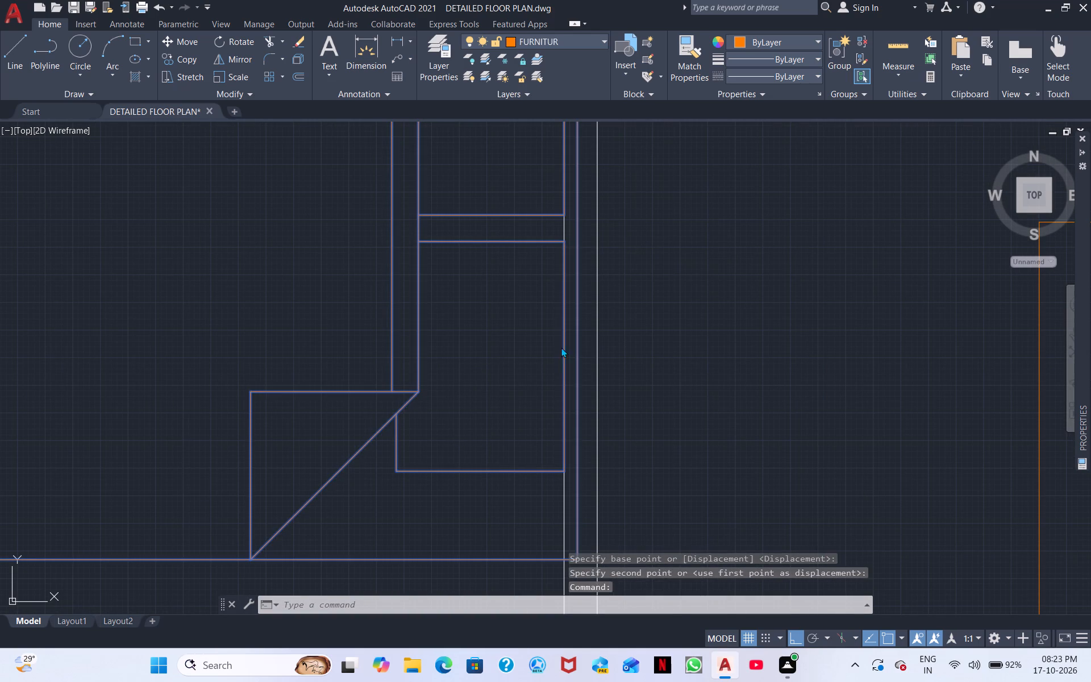
pyautogui.click(615, 402)
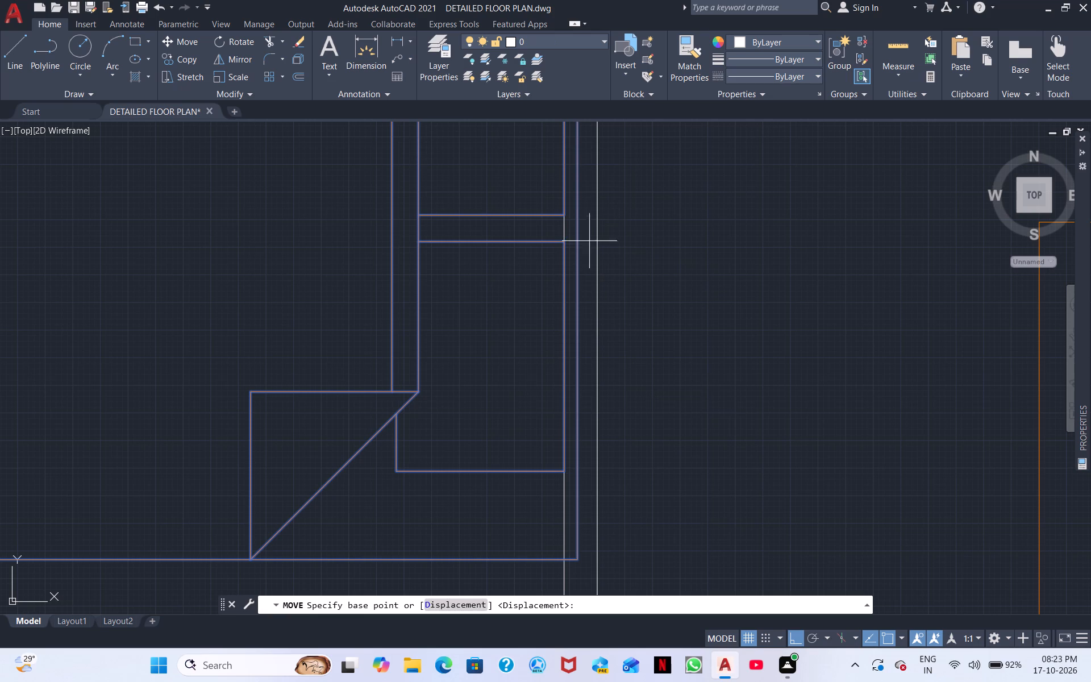
pyautogui.click(583, 227)
pyautogui.click(567, 227)
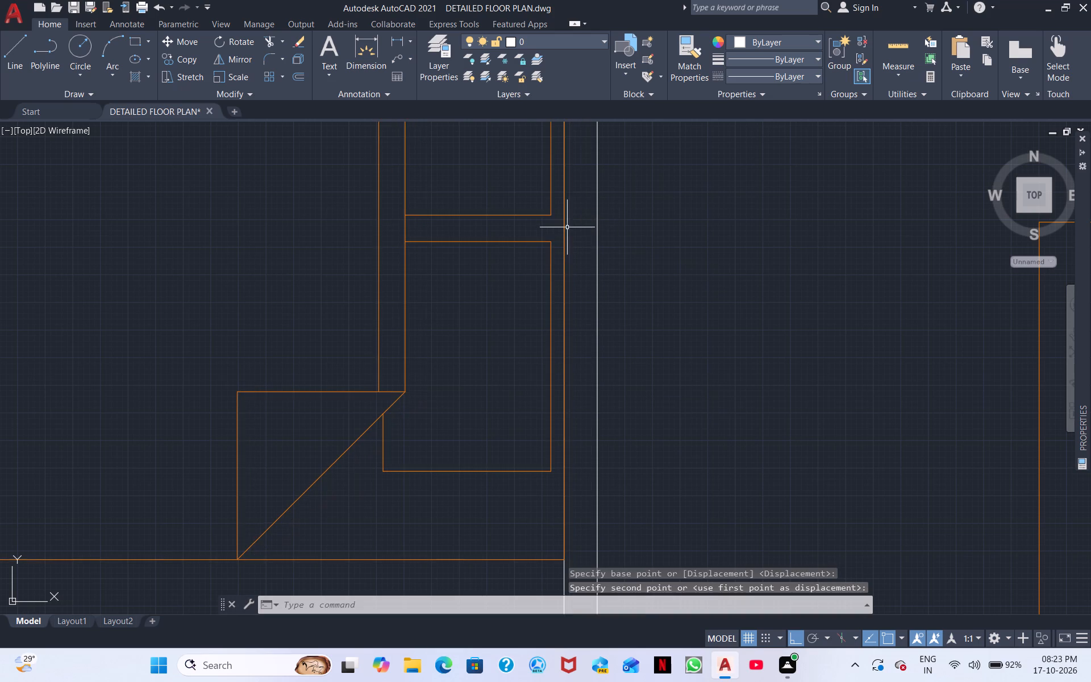
pyautogui.scroll(-3, 567, 227)
pyautogui.moveTo(670, 330); pyautogui.dragTo(717, 497, button='middle')
pyautogui.moveTo(665, 425); pyautogui.dragTo(668, 449, button='middle')
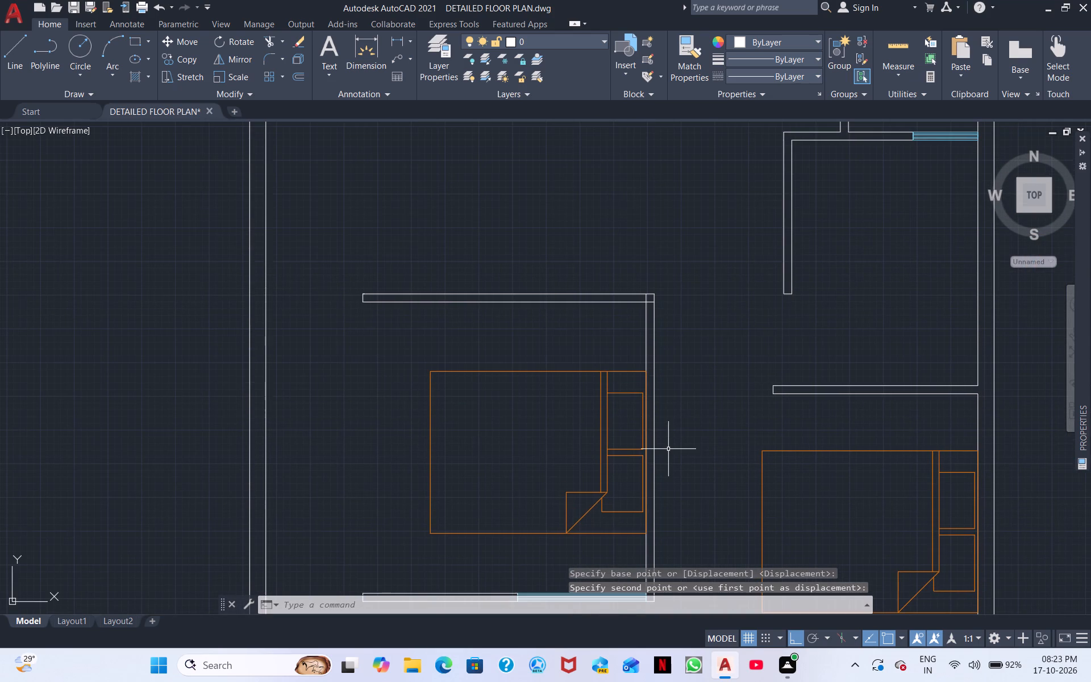
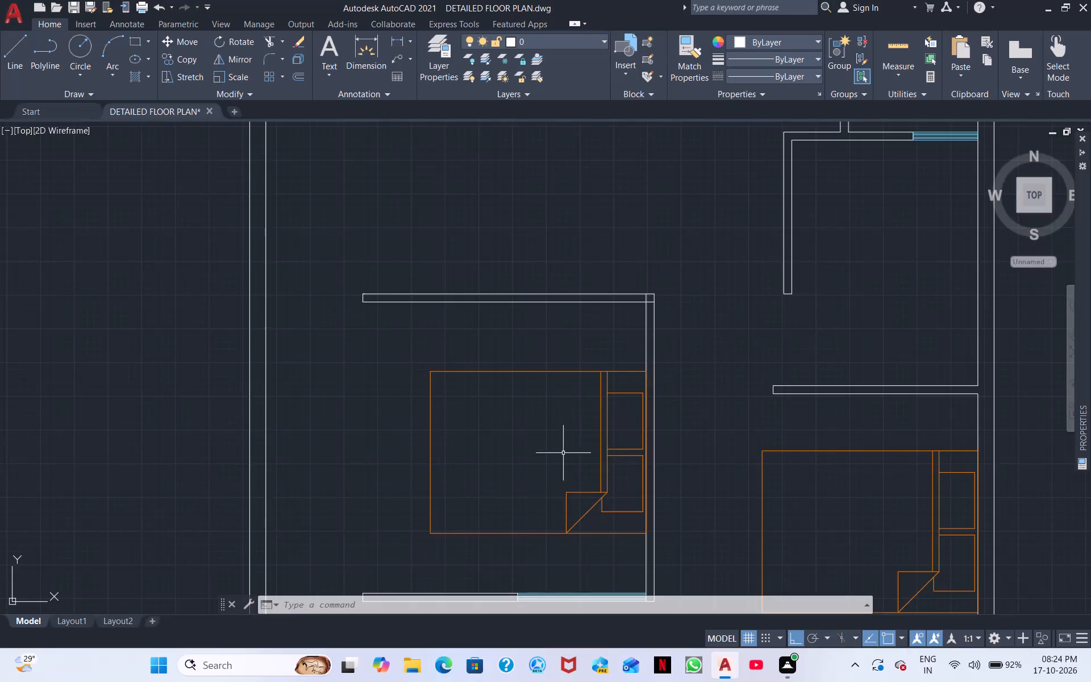
# Compare the original floor plan with the adapted copy, checking the bedrooms, bathrooms, kitchen, dining and stair areas in both.
pyautogui.scroll(-2, 519, 421)
pyautogui.moveTo(504, 413); pyautogui.dragTo(776, 402, button='middle')
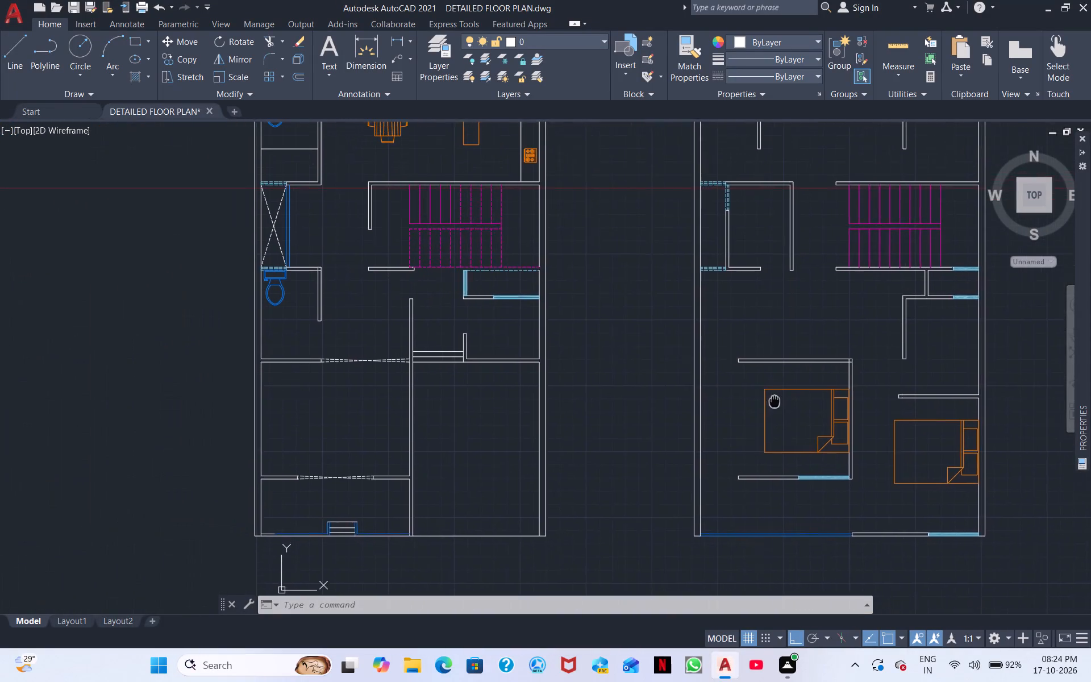
pyautogui.moveTo(776, 402); pyautogui.dragTo(817, 431, button='middle')
pyautogui.moveTo(559, 456); pyautogui.dragTo(603, 447, button='middle')
pyautogui.moveTo(556, 443); pyautogui.dragTo(576, 426, button='middle')
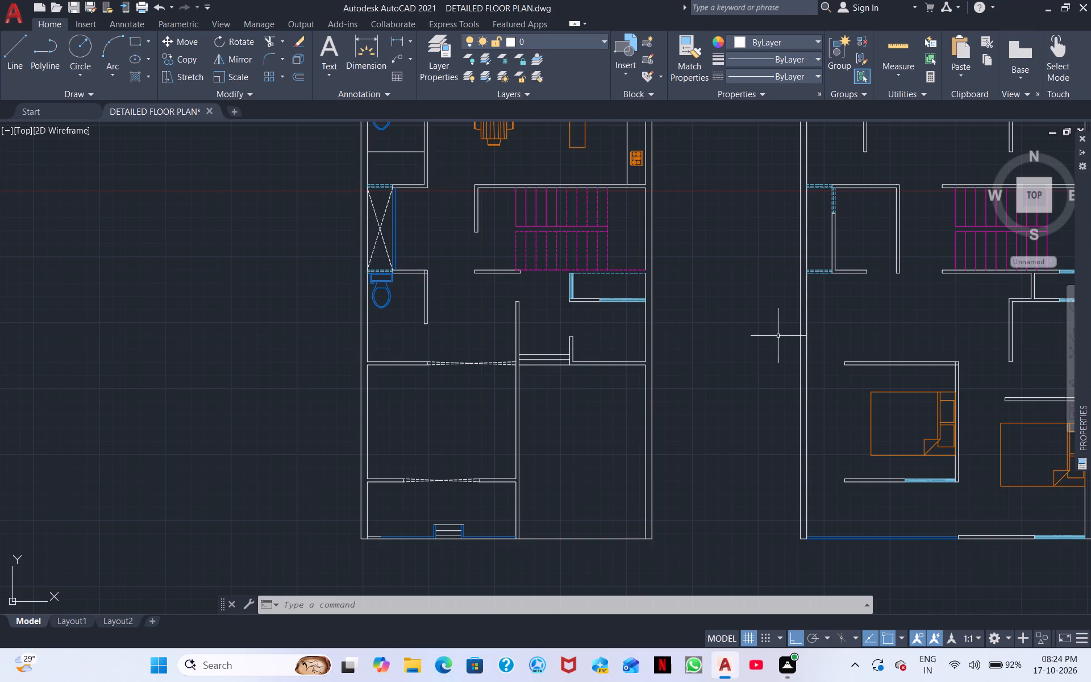
pyautogui.moveTo(836, 314); pyautogui.dragTo(624, 375, button='middle')
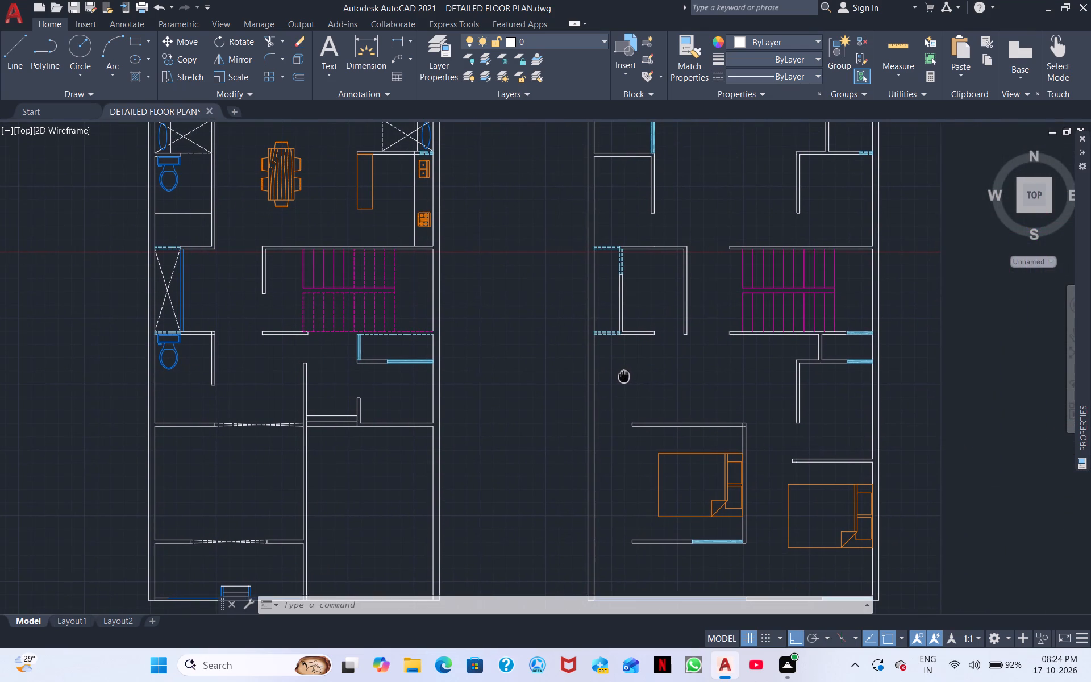
pyautogui.moveTo(624, 375); pyautogui.dragTo(623, 375, button='middle')
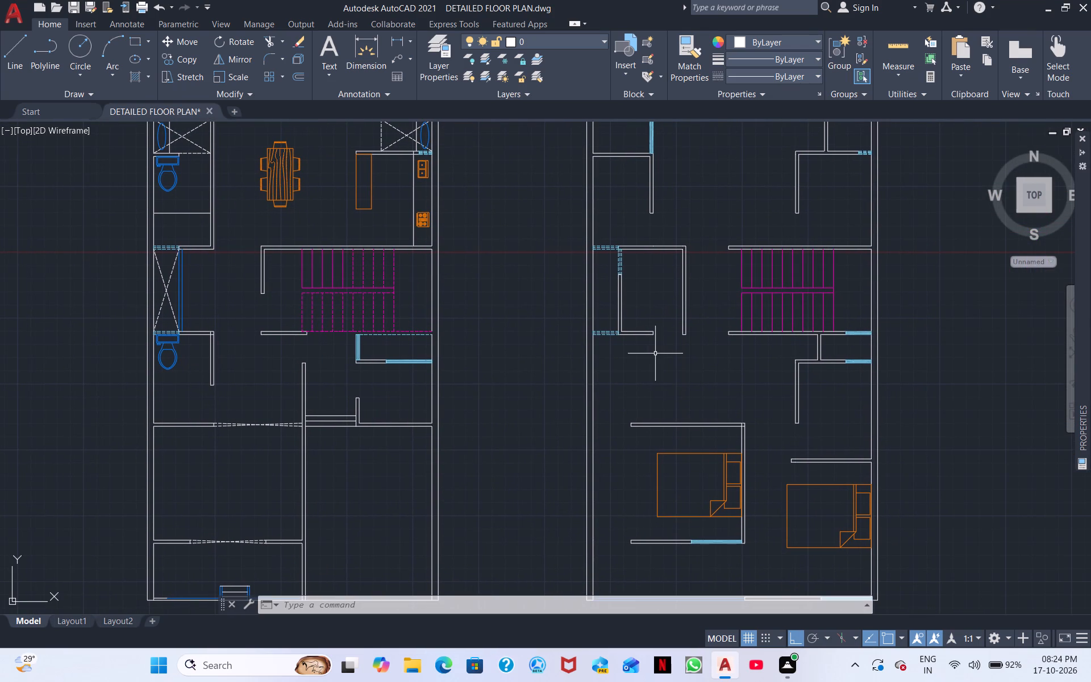
pyautogui.moveTo(687, 357); pyautogui.dragTo(599, 360, button='middle')
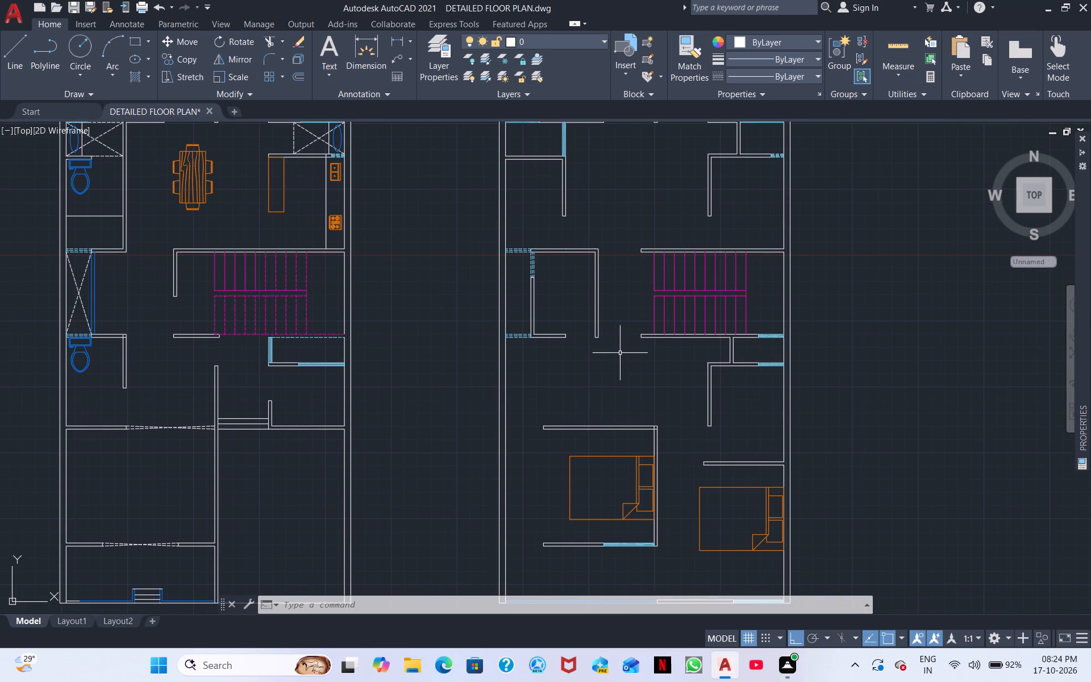
pyautogui.moveTo(632, 302); pyautogui.dragTo(631, 430, button='middle')
pyautogui.moveTo(640, 352); pyautogui.dragTo(657, 421, button='middle')
pyautogui.moveTo(651, 373); pyautogui.dragTo(652, 381, button='middle')
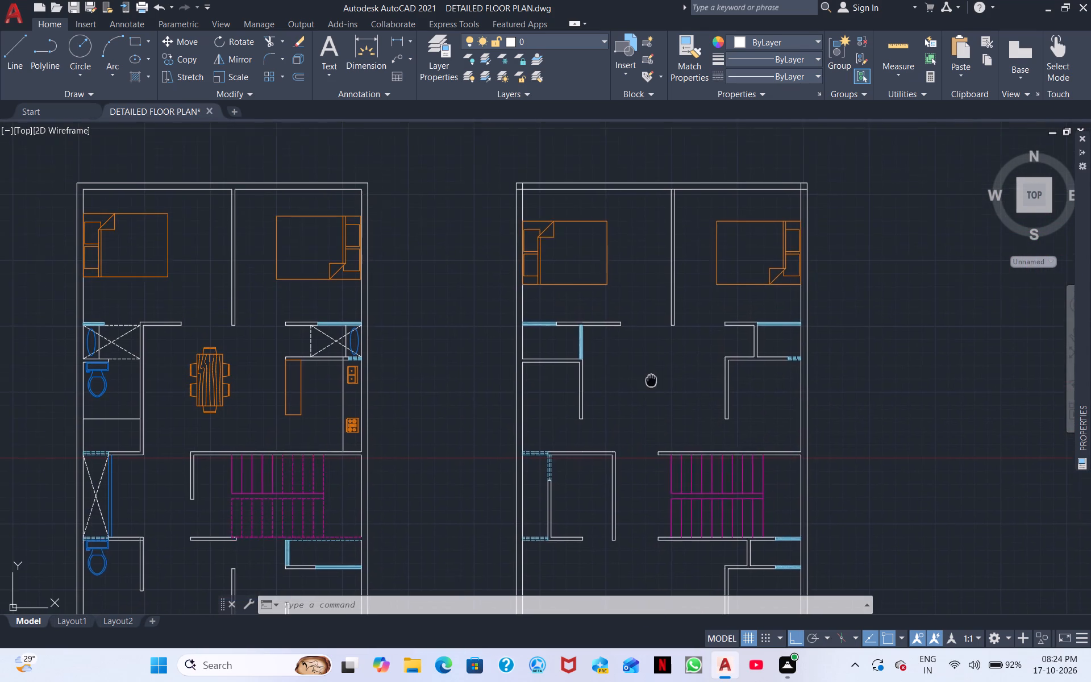
pyautogui.moveTo(652, 381); pyautogui.dragTo(653, 407, button='middle')
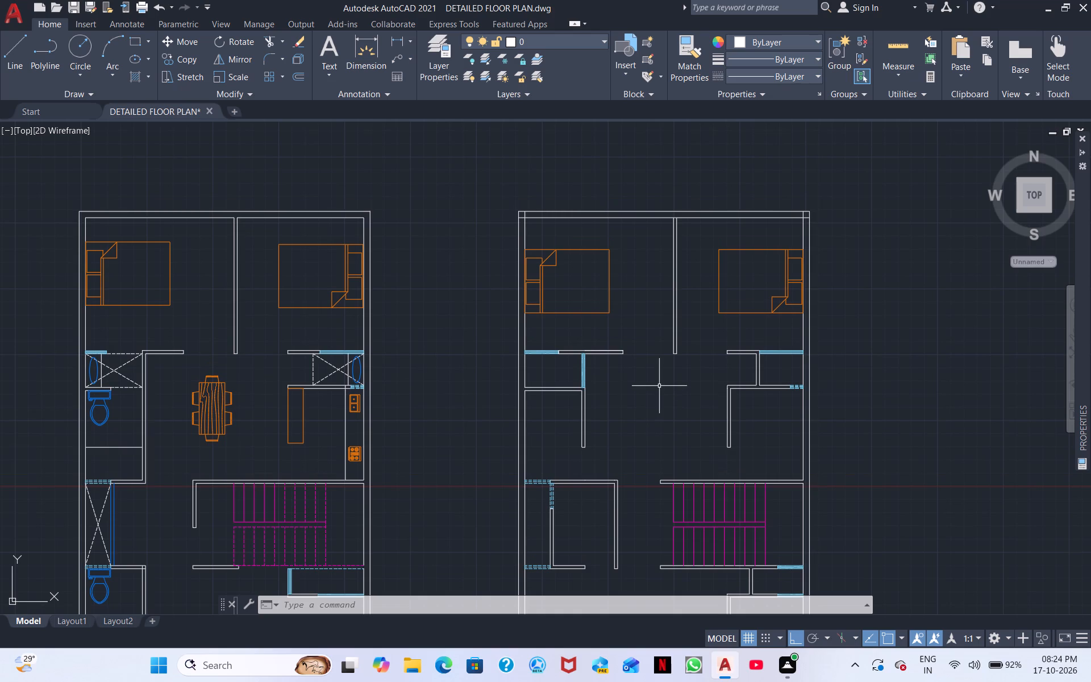
pyautogui.moveTo(661, 386); pyautogui.dragTo(751, 355, button='middle')
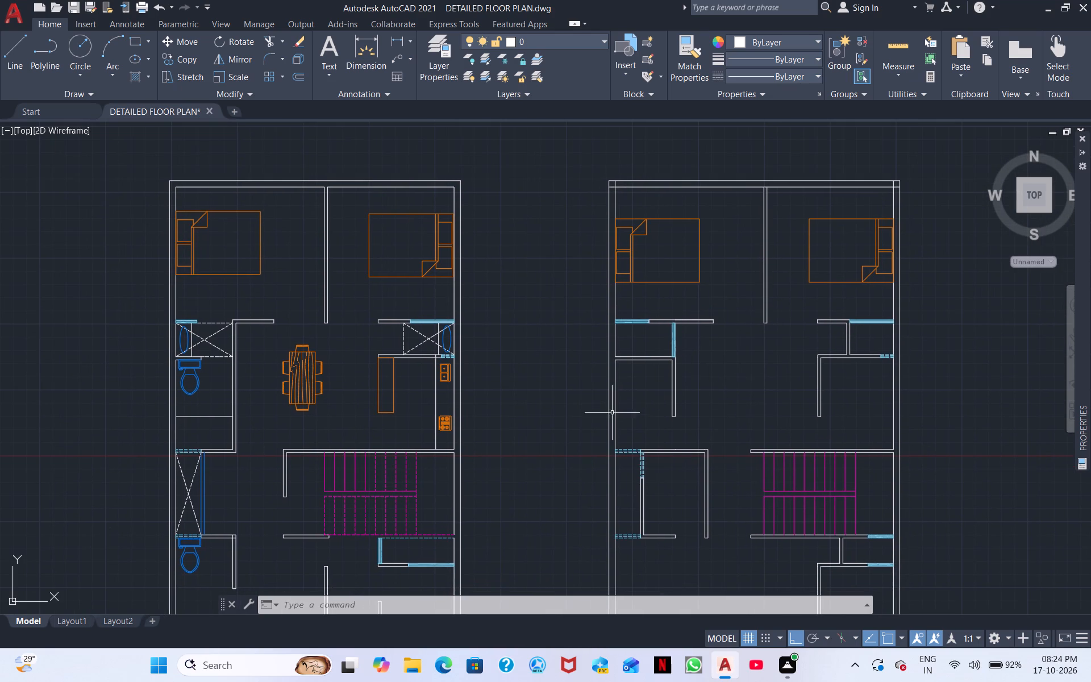
pyautogui.moveTo(572, 425); pyautogui.dragTo(764, 352, button='middle')
pyautogui.moveTo(694, 408); pyautogui.dragTo(772, 368, button='middle')
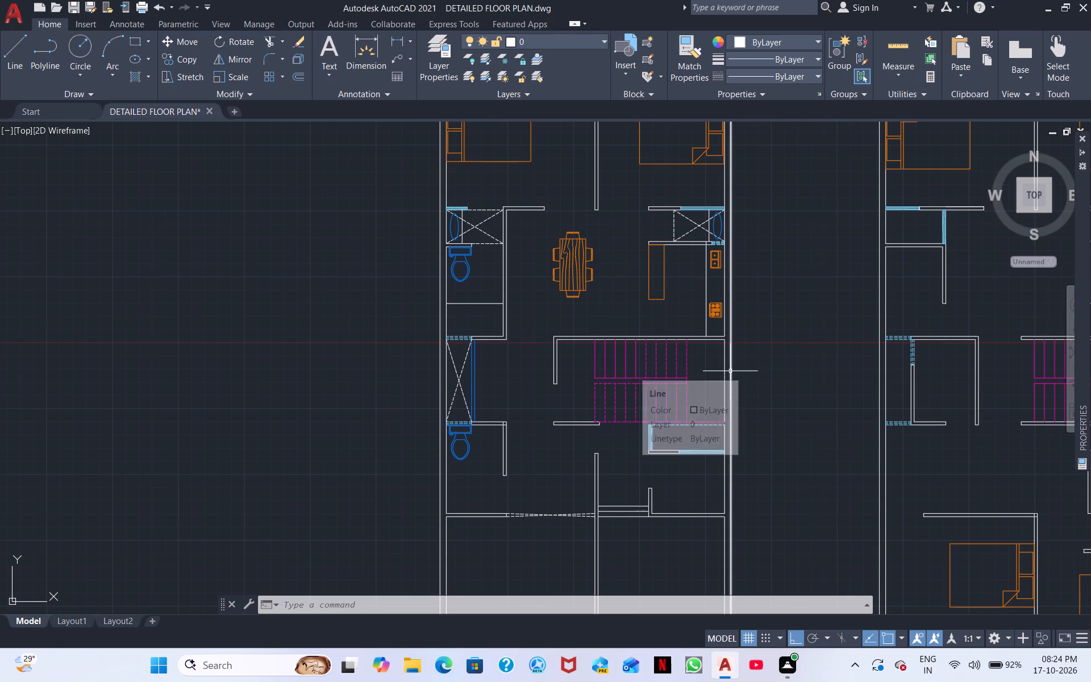
pyautogui.moveTo(551, 448); pyautogui.dragTo(679, 372, button='middle')
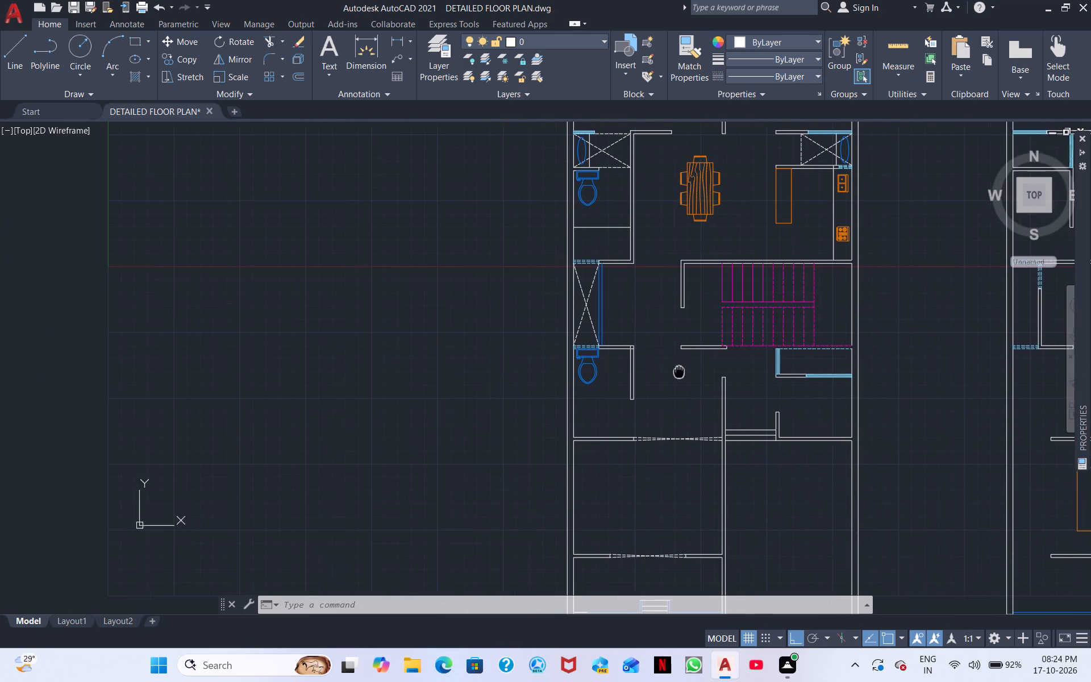
pyautogui.moveTo(679, 372); pyautogui.dragTo(680, 372, button='middle')
pyautogui.moveTo(678, 371); pyautogui.dragTo(464, 389, button='middle')
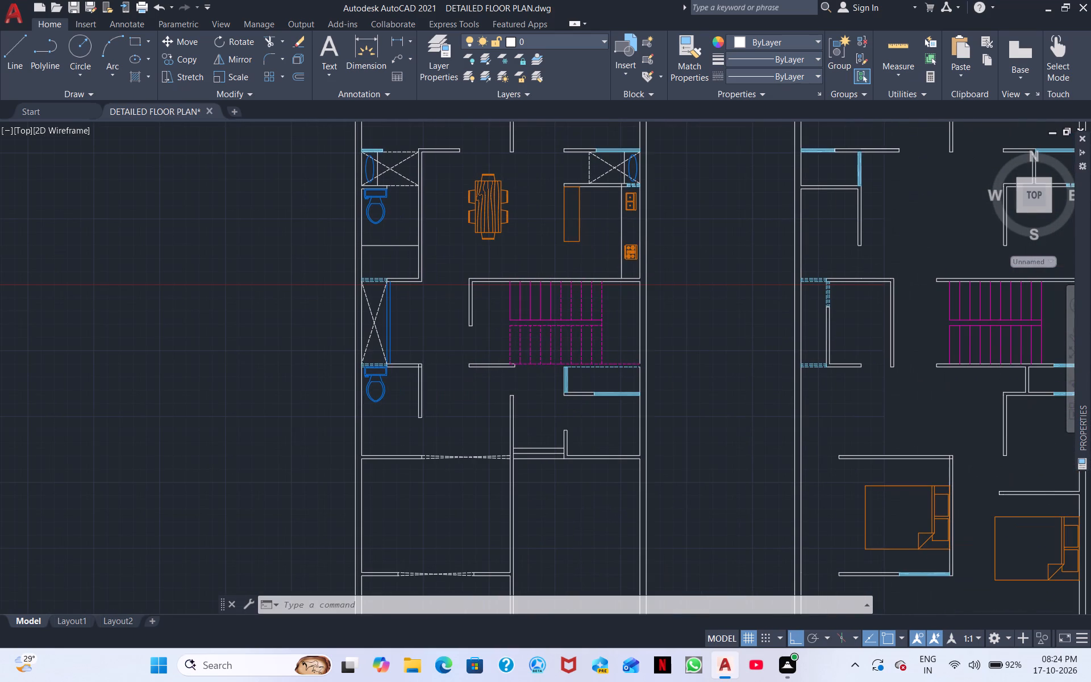
pyautogui.moveTo(538, 412); pyautogui.dragTo(600, 342, button='middle')
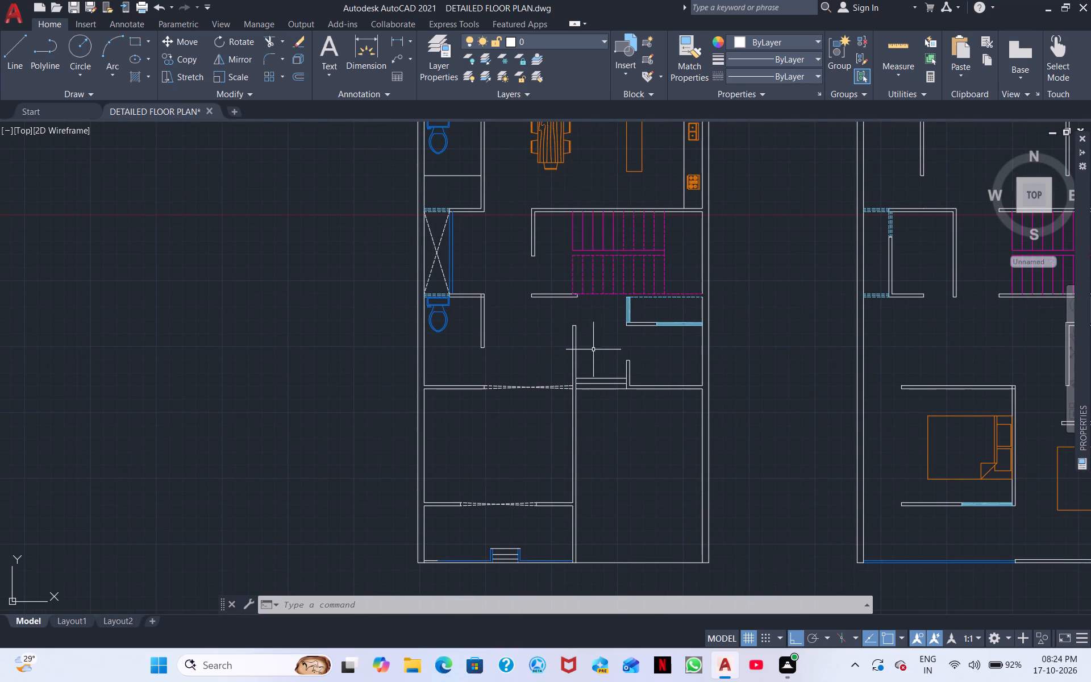
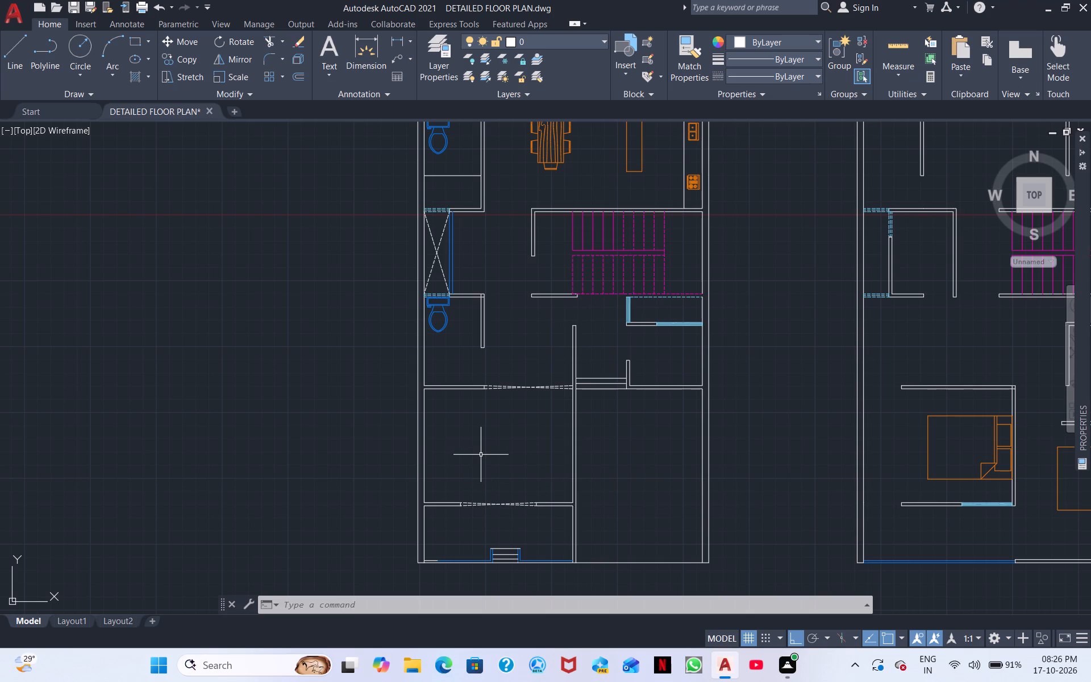
# Trim the original plan's bottom line across the left outer and middle wall ends, and remove the inner porch line west of the steps.
pyautogui.scroll(2, 493, 460)
pyautogui.moveTo(505, 468); pyautogui.dragTo(515, 328, button='middle')
pyautogui.moveTo(610, 441); pyautogui.dragTo(611, 399, button='middle')
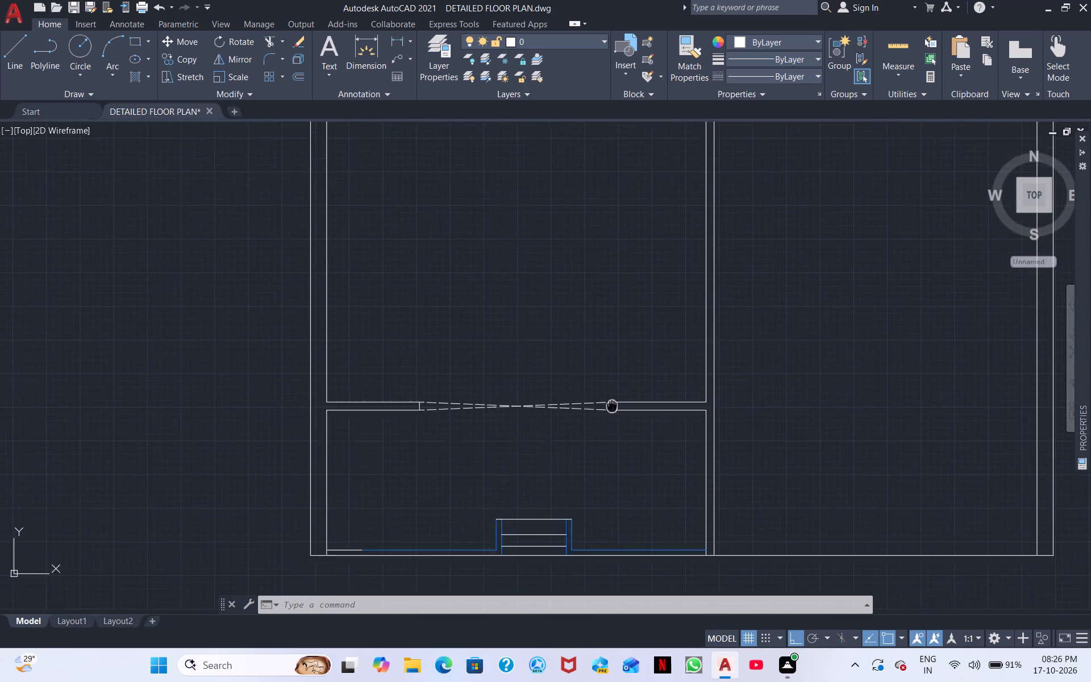
pyautogui.moveTo(611, 399); pyautogui.dragTo(603, 359, button='middle')
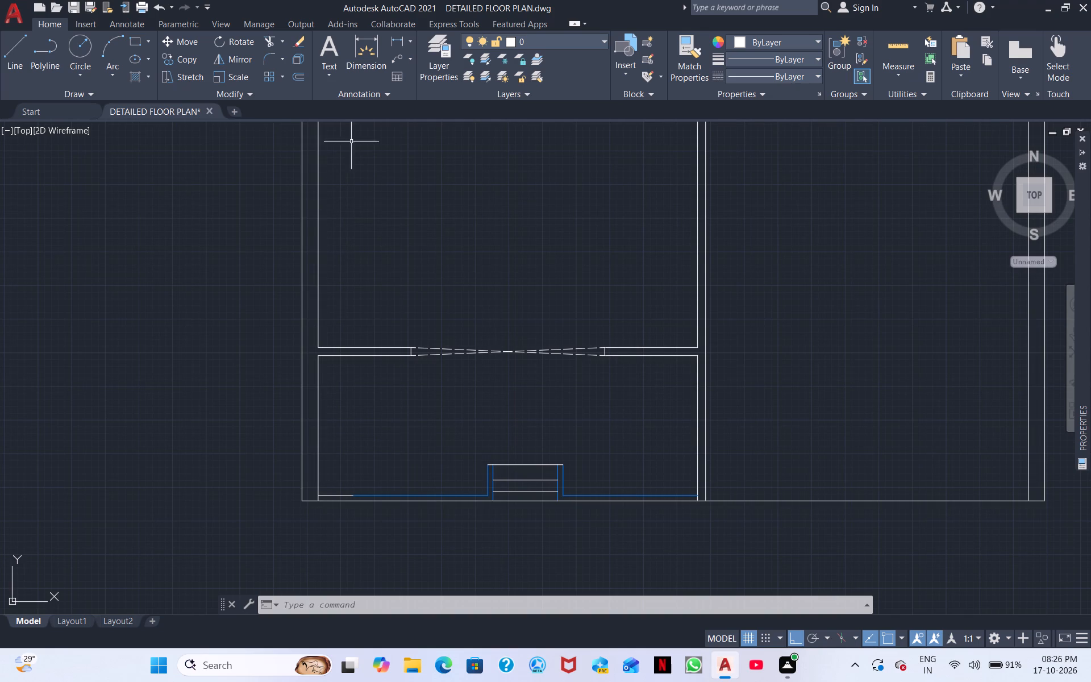
pyautogui.click(272, 44)
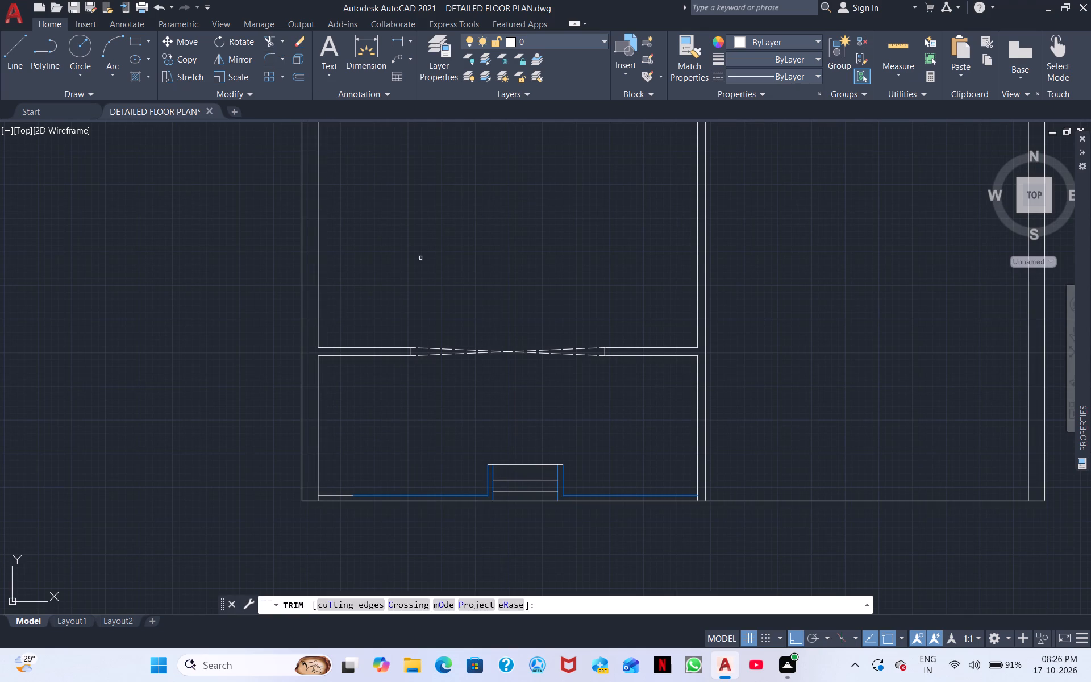
pyautogui.click(702, 501)
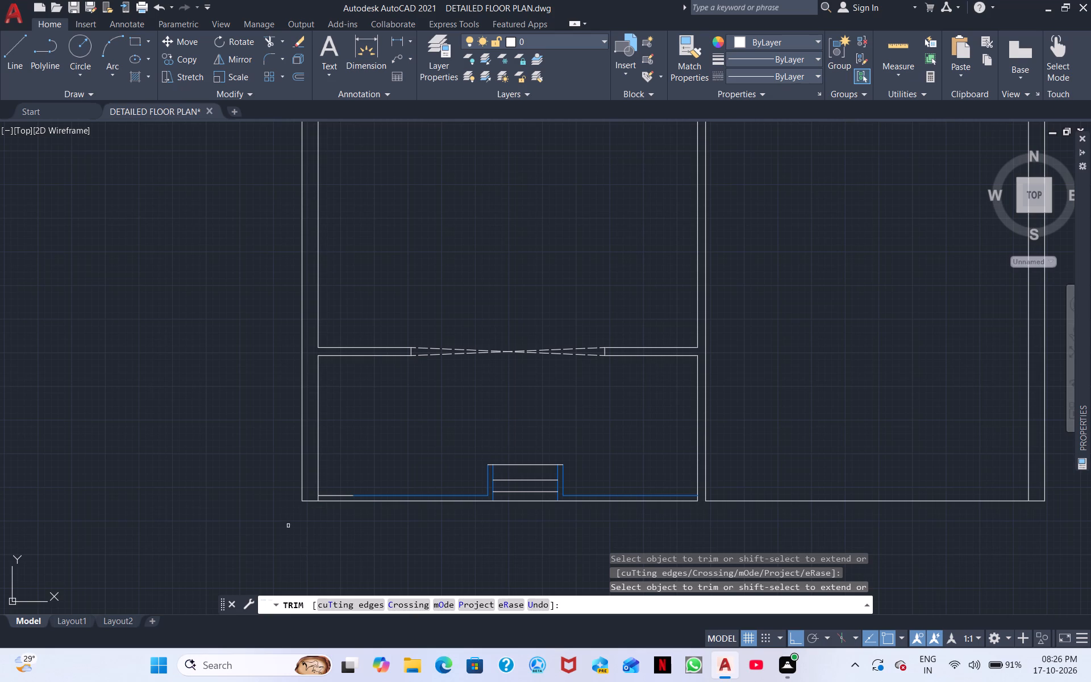
pyautogui.click(310, 501)
pyautogui.click(335, 494)
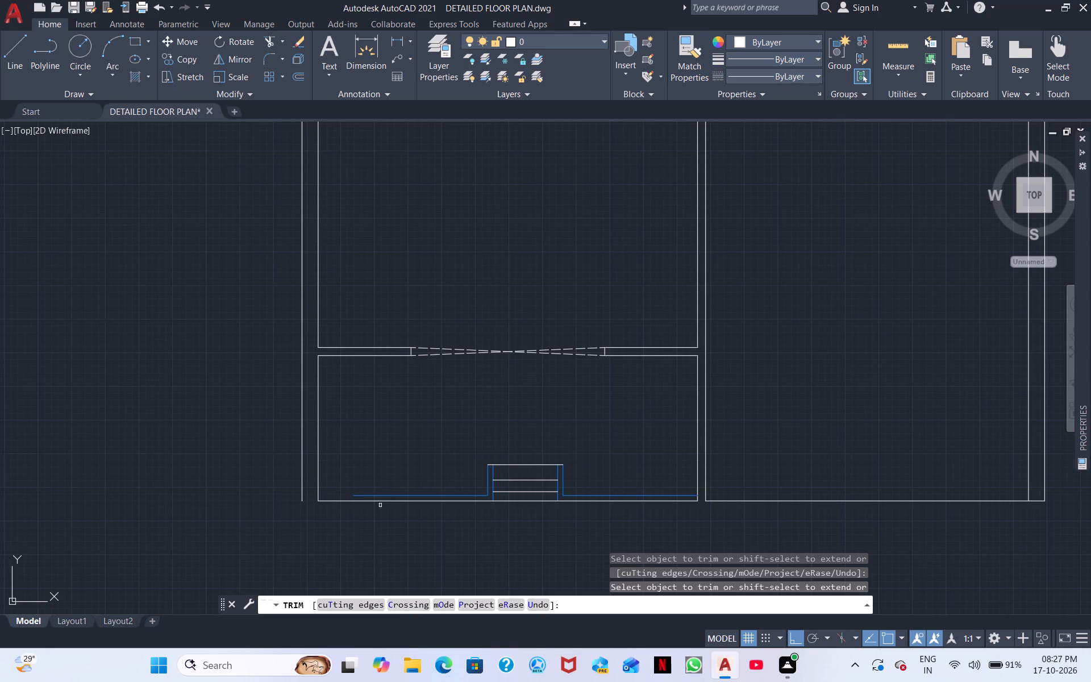
pyautogui.click(402, 494)
# Make BATHROOM the current layer and draw the inner porch line from the steps' west side to the left outer wall.
pyautogui.click(537, 43)
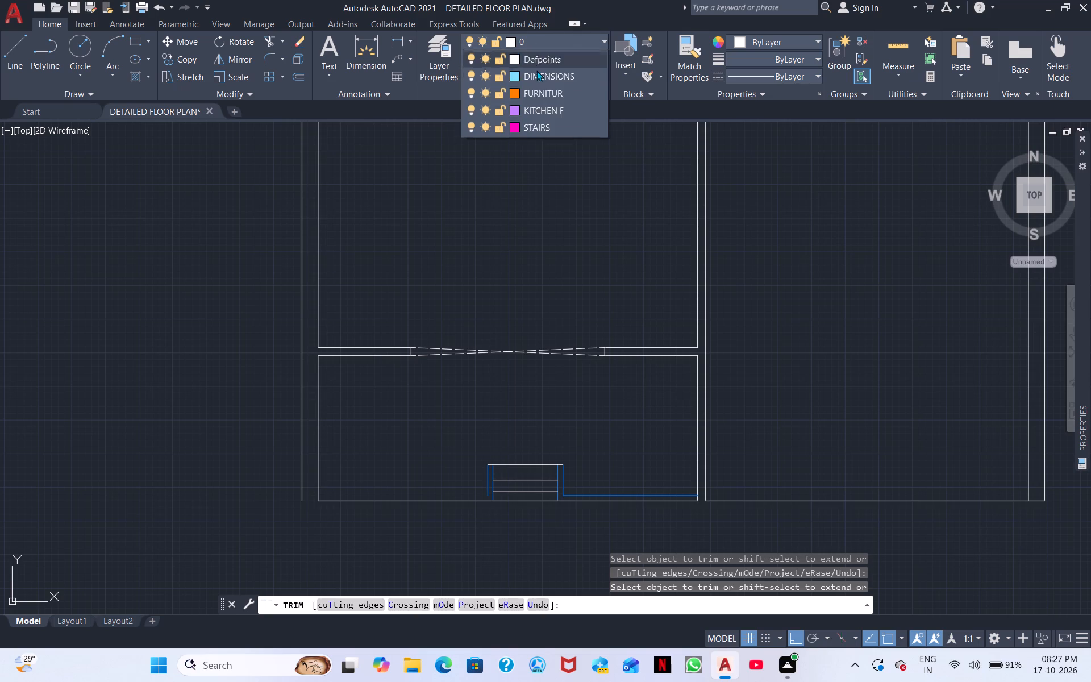
pyautogui.click(545, 80)
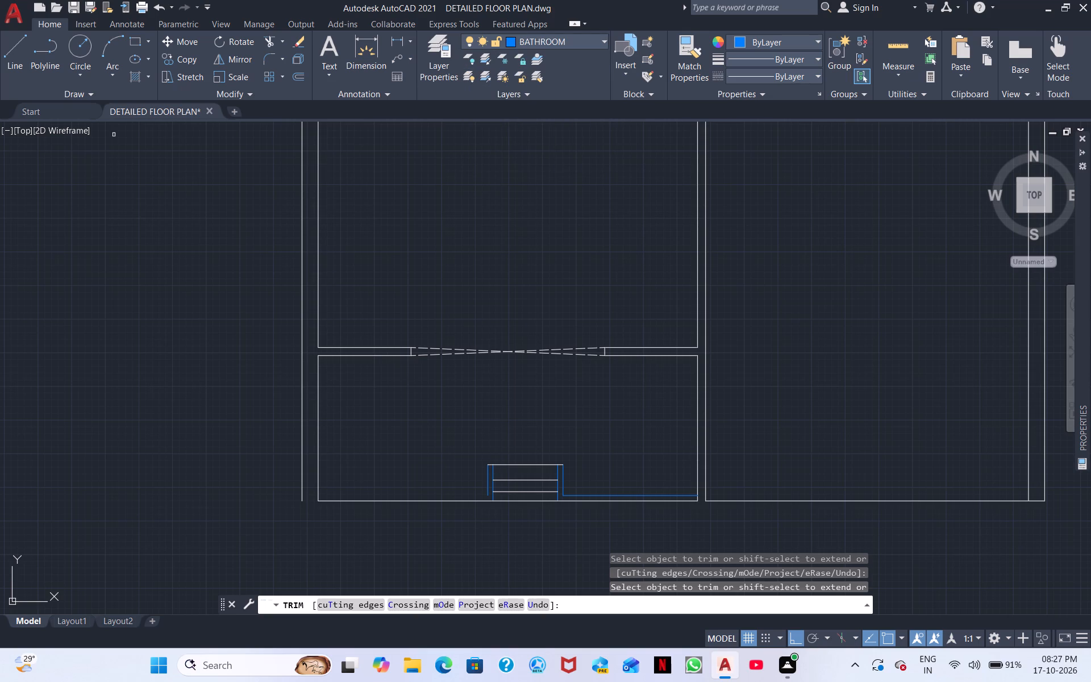
pyautogui.click(14, 72)
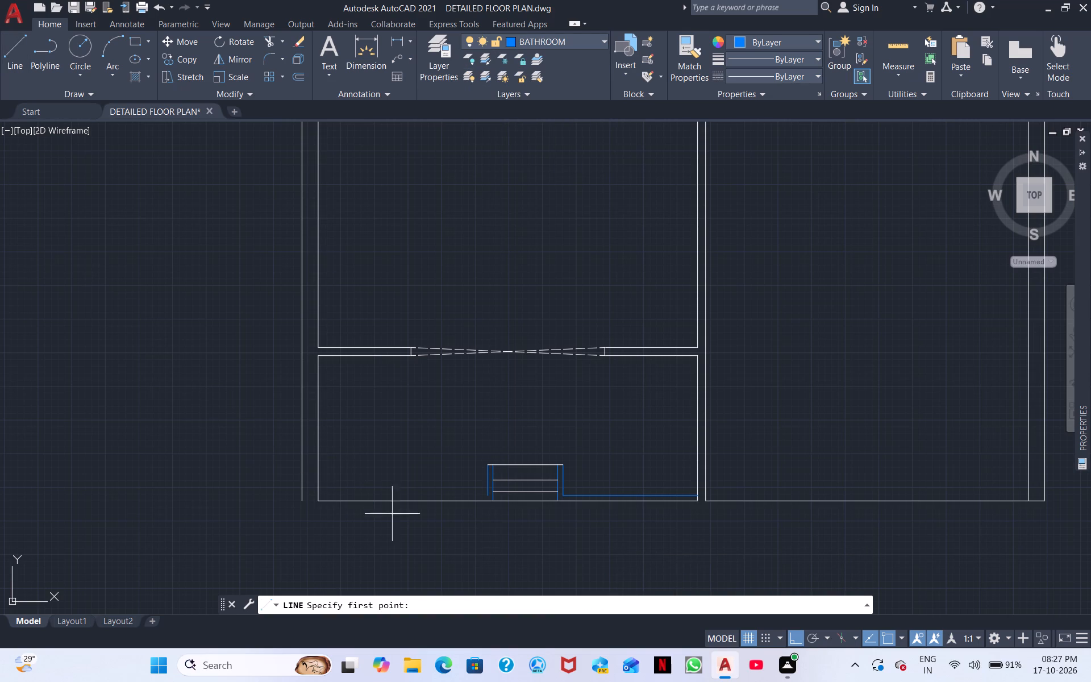
pyautogui.scroll(4, 485, 494)
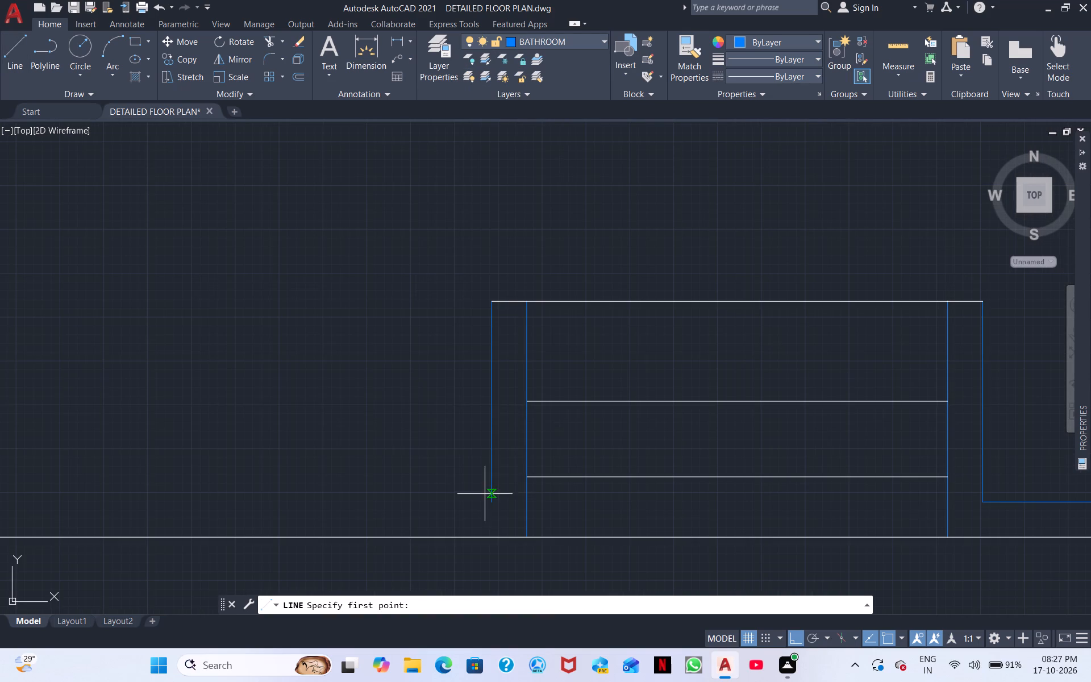
pyautogui.click(493, 502)
pyautogui.moveTo(413, 496); pyautogui.dragTo(823, 381, button='middle')
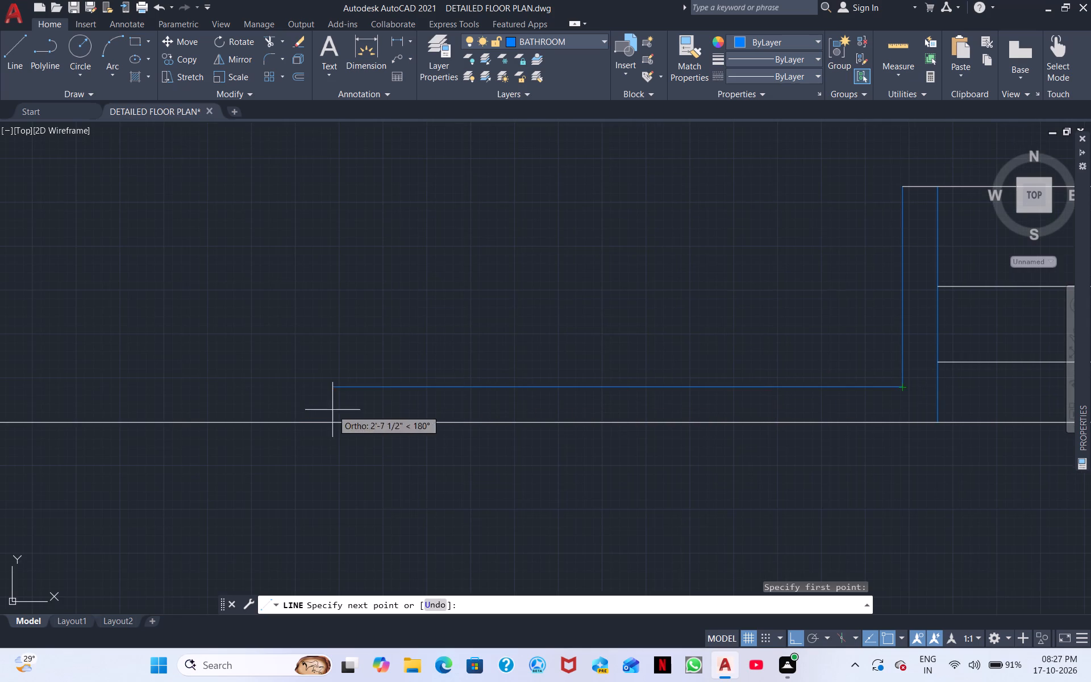
pyautogui.moveTo(302, 407); pyautogui.dragTo(852, 352, button='middle')
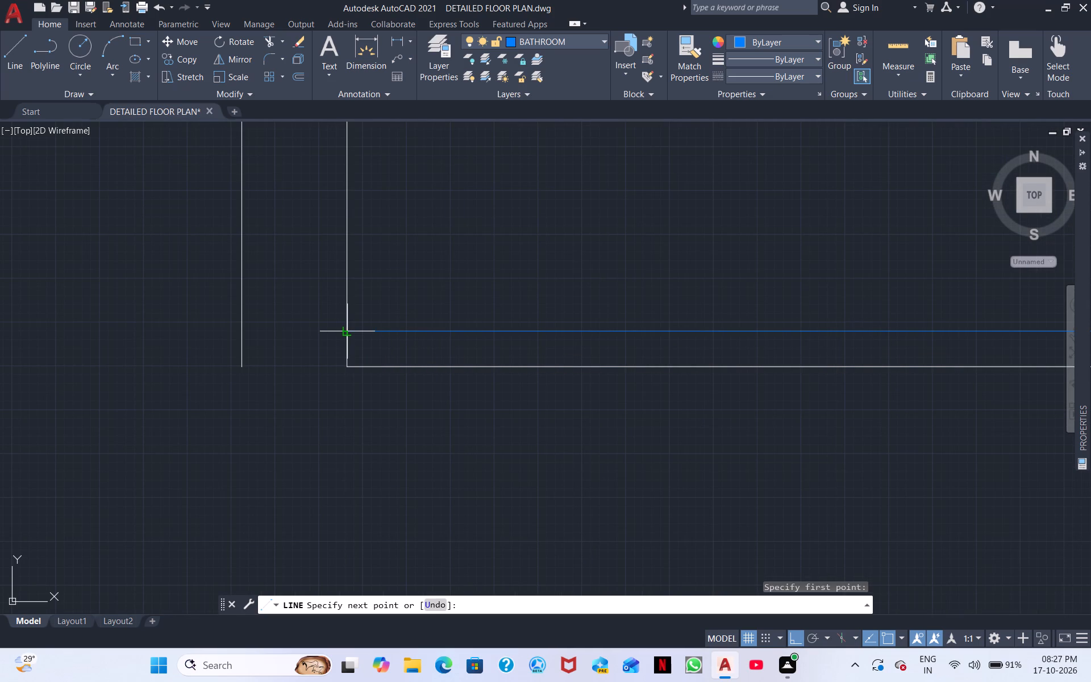
pyautogui.click(347, 332)
pyautogui.press('Escape')
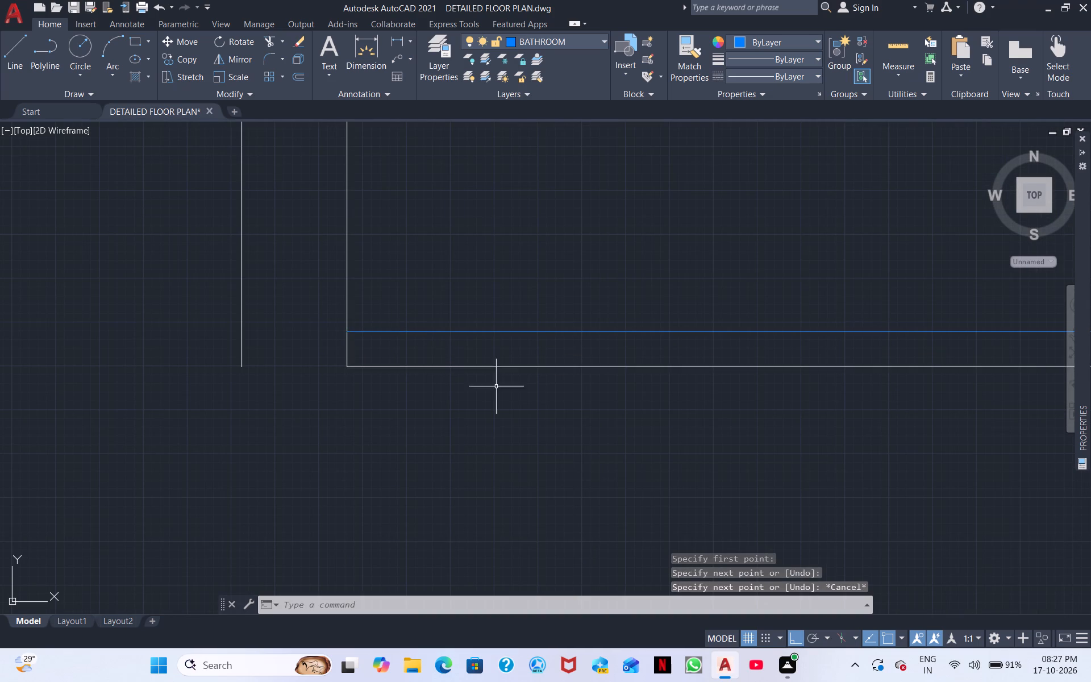
# Assign the outer porch edge lines on both sides of the entrance steps to the BATHROOM layer.
pyautogui.rightClick(522, 407)
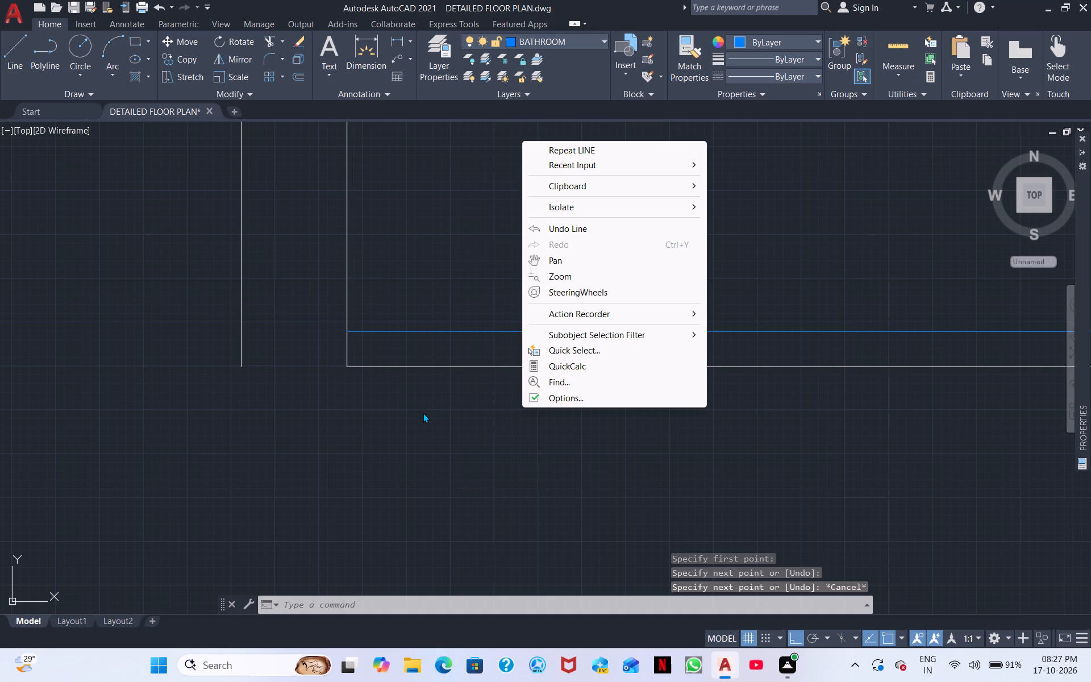
pyautogui.scroll(-1, 423, 413)
pyautogui.click(440, 394)
pyautogui.click(419, 353)
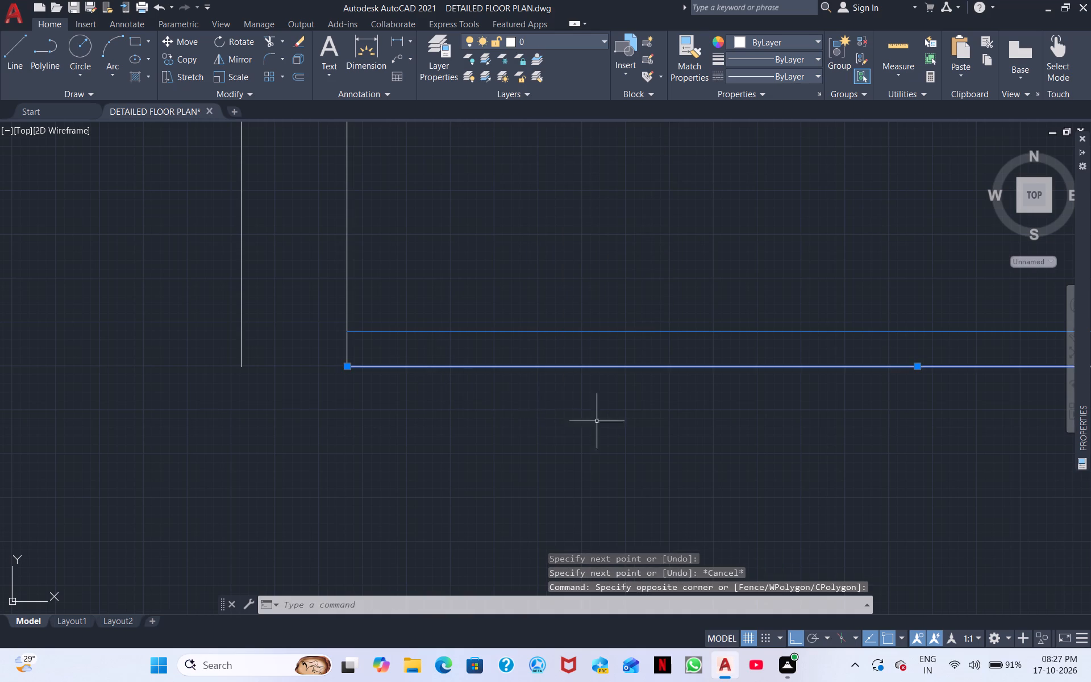
pyautogui.scroll(-1, 644, 437)
pyautogui.moveTo(795, 464); pyautogui.dragTo(200, 493, button='middle')
pyautogui.scroll(-1, 184, 489)
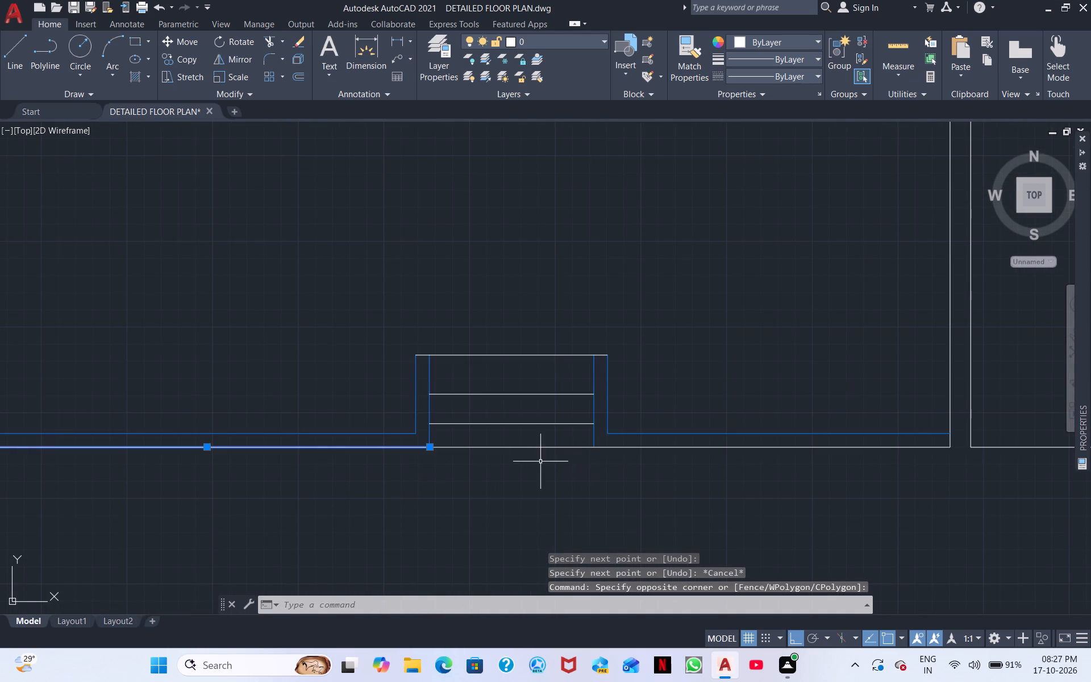
pyautogui.moveTo(537, 460); pyautogui.dragTo(529, 454)
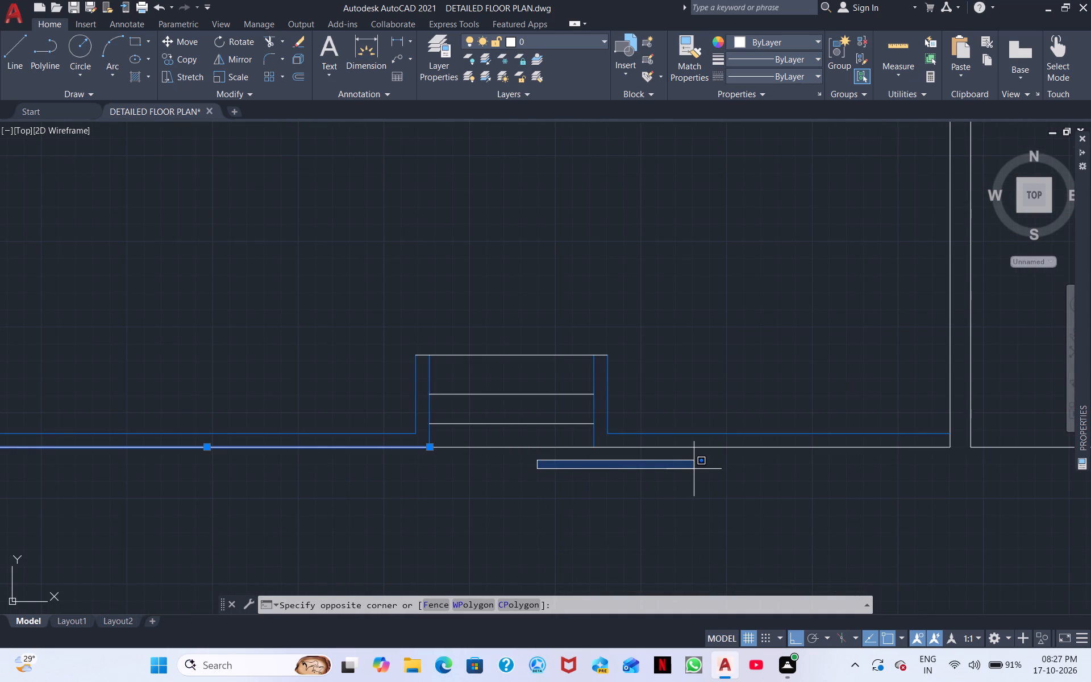
pyautogui.click(644, 494)
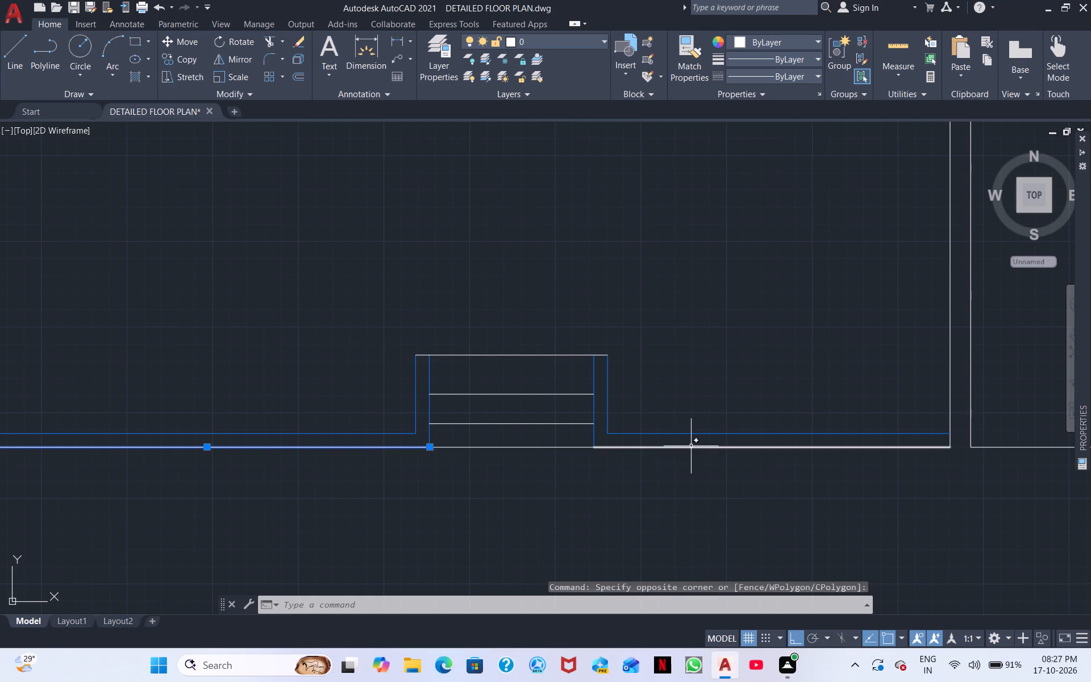
pyautogui.click(691, 446)
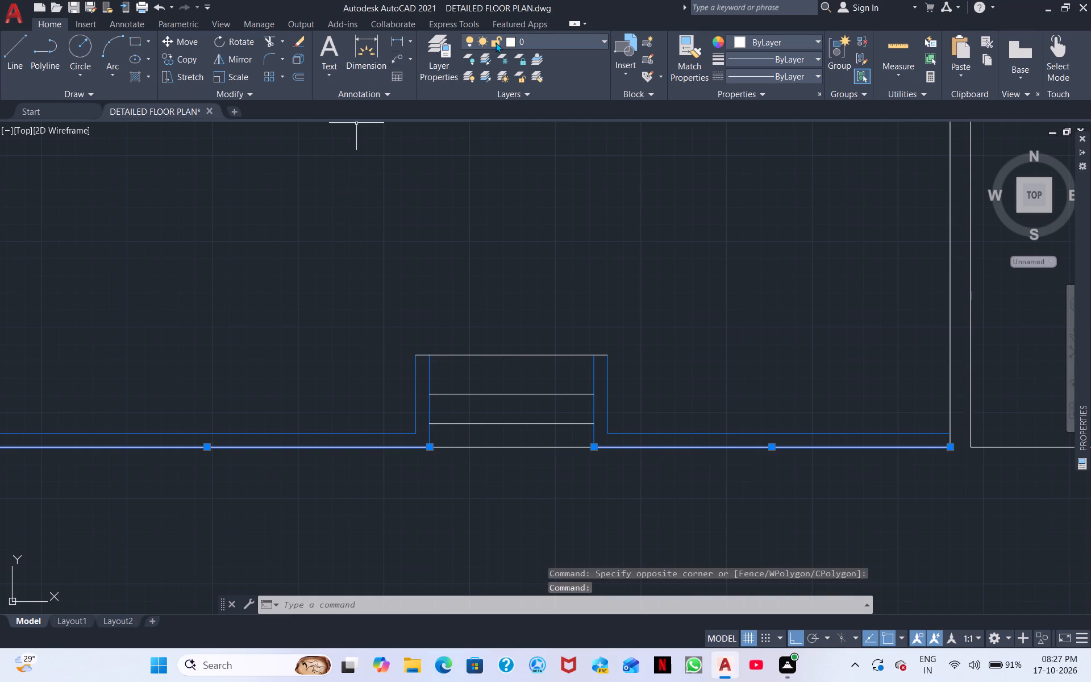
pyautogui.click(532, 39)
pyautogui.click(560, 74)
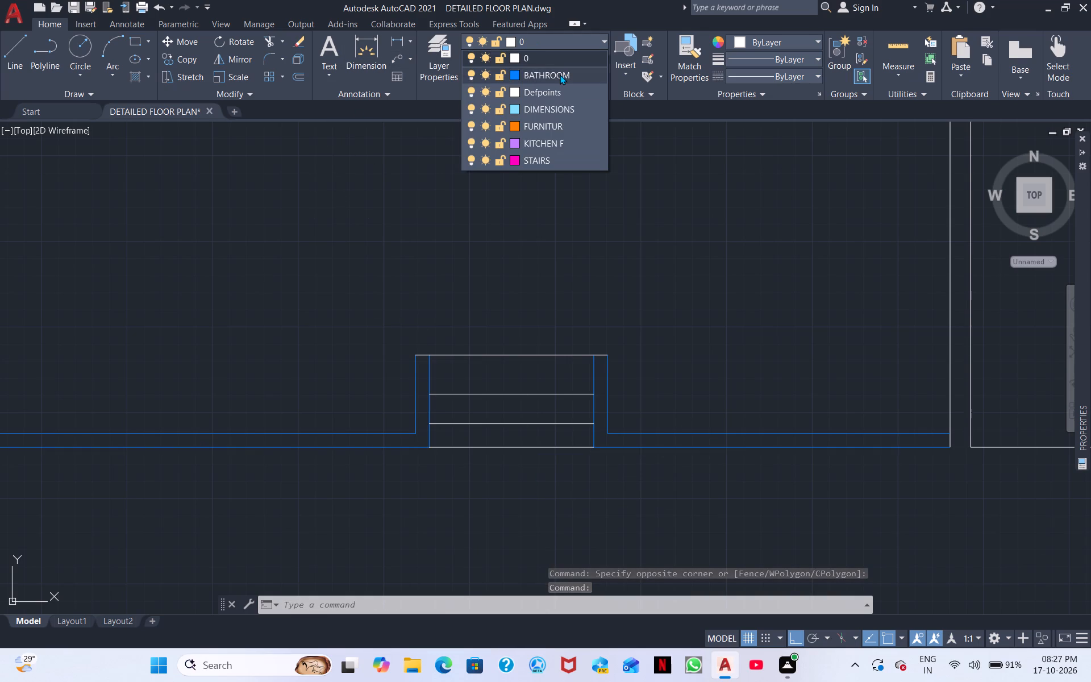
pyautogui.press('Escape')
# Make layer 0 current and close the bottom end of the left outer wall with a line between its faces.
pyautogui.moveTo(648, 272); pyautogui.dragTo(751, 225, button='middle')
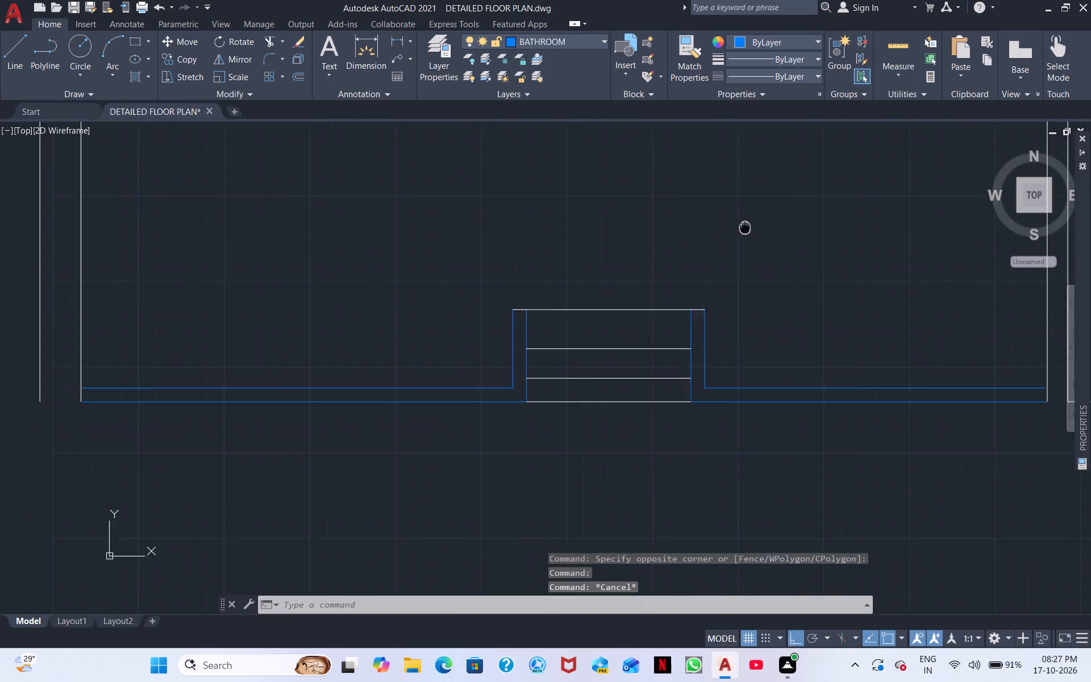
pyautogui.moveTo(751, 225); pyautogui.dragTo(803, 212, button='middle')
pyautogui.scroll(-1, 331, 413)
pyautogui.moveTo(342, 461); pyautogui.dragTo(519, 438, button='middle')
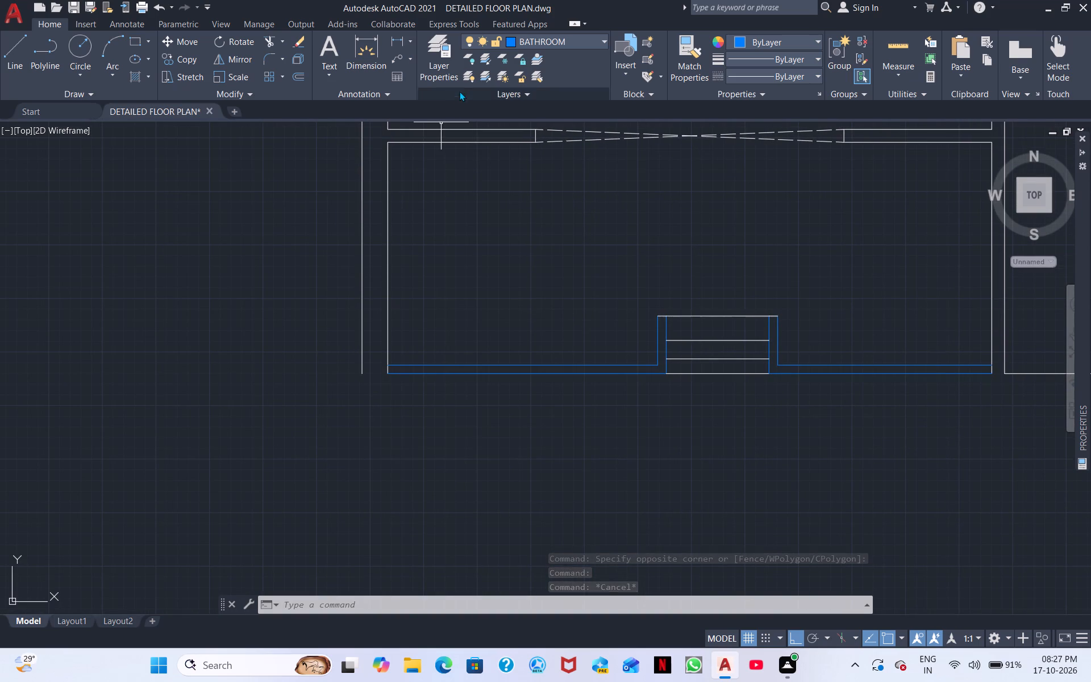
pyautogui.click(572, 46)
pyautogui.click(561, 55)
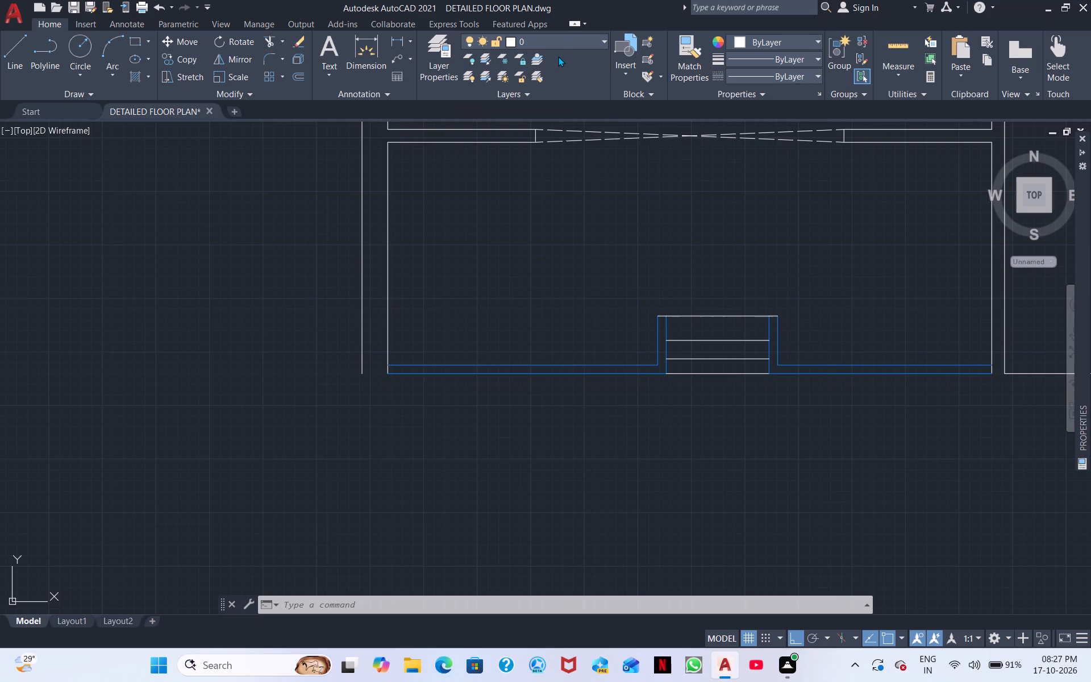
pyautogui.click(13, 57)
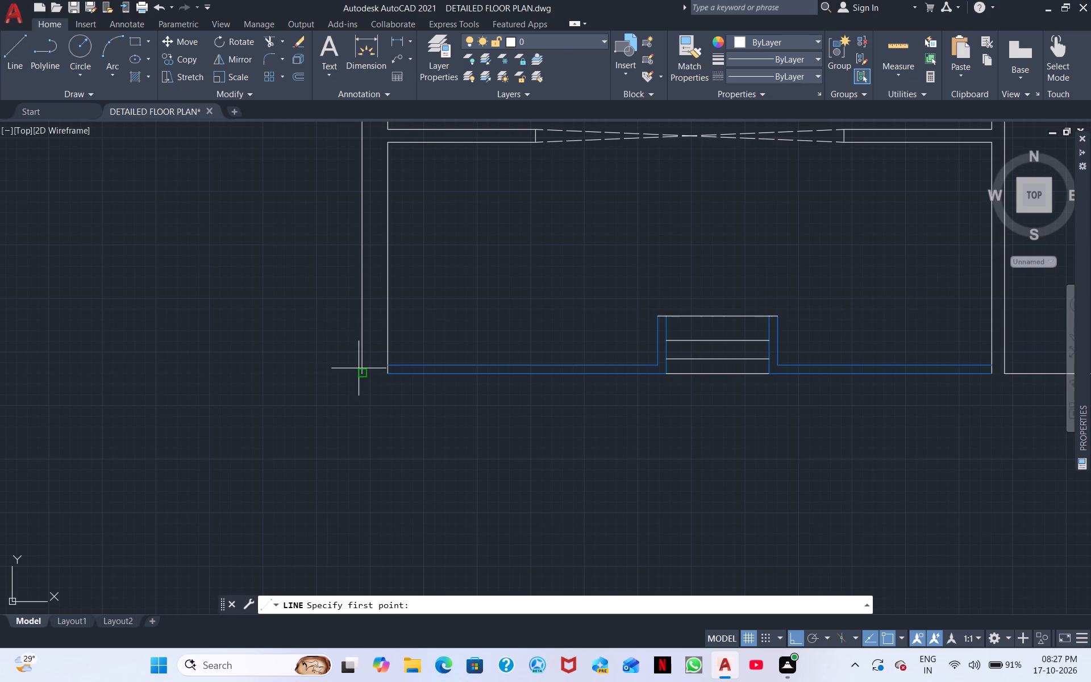
pyautogui.click(360, 376)
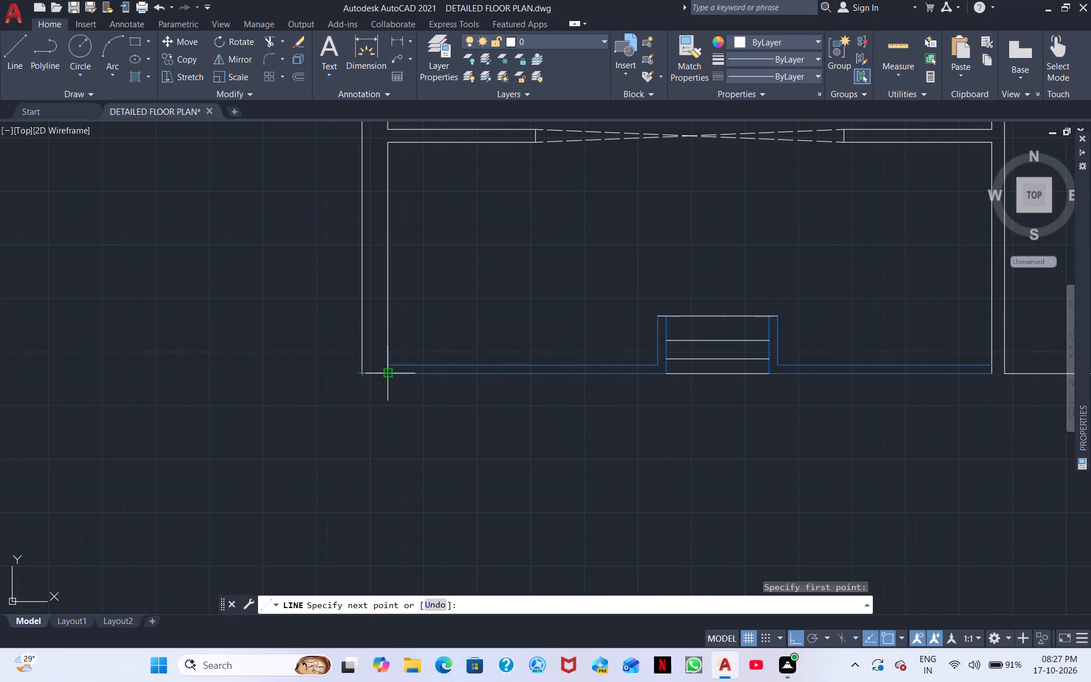
pyautogui.click(387, 376)
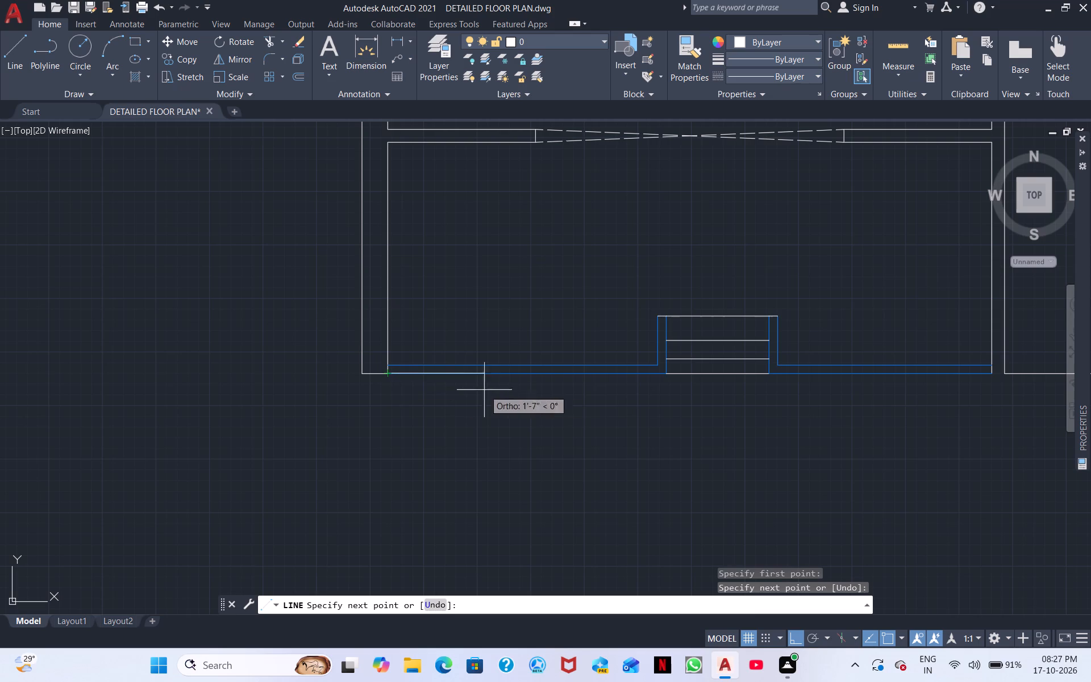
pyautogui.press('space')
# Draw a line closing the bottom end of the middle wall between the porch and the adjoining large room.
pyautogui.moveTo(670, 423); pyautogui.dragTo(132, 423, button='middle')
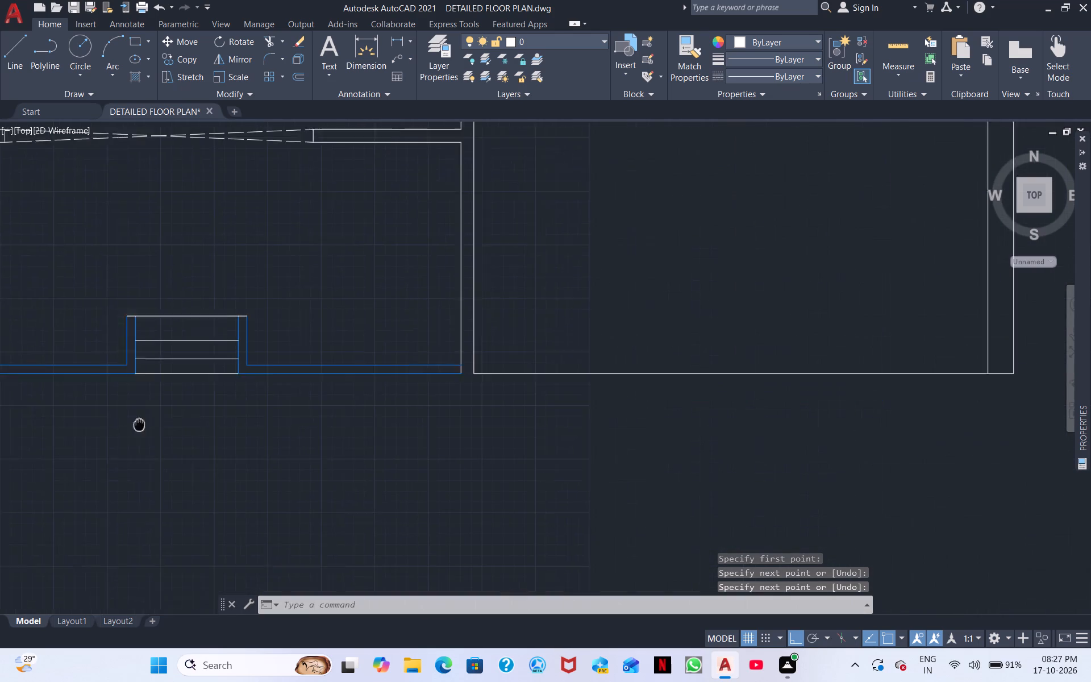
pyautogui.moveTo(132, 423); pyautogui.dragTo(85, 417, button='middle')
pyautogui.rightClick(299, 418)
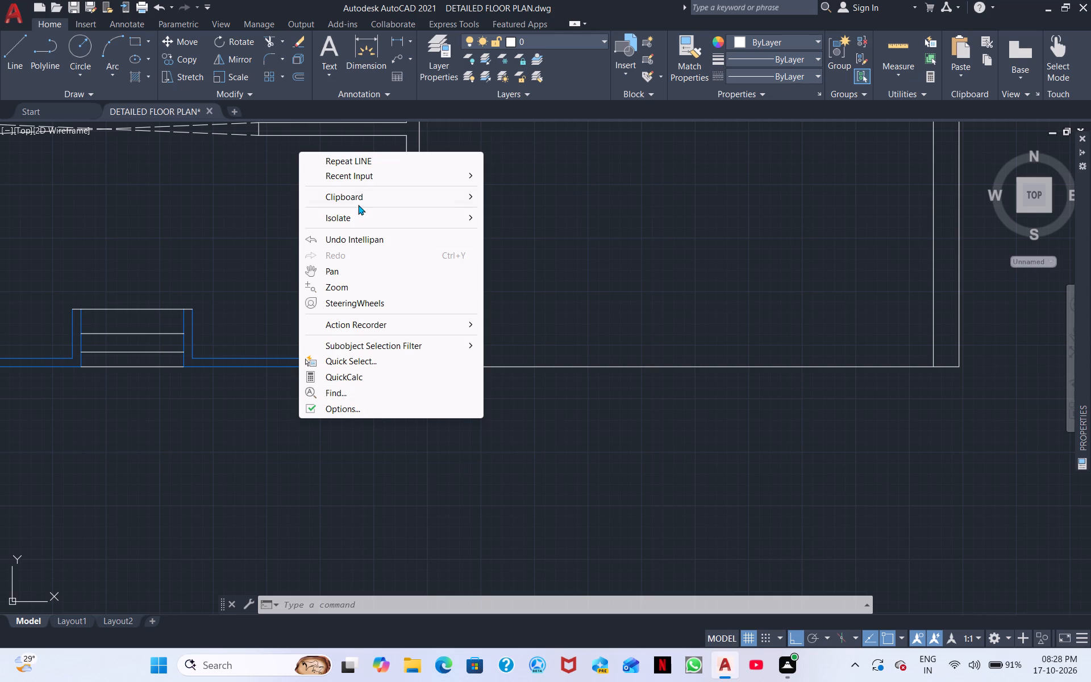
pyautogui.click(380, 165)
pyautogui.scroll(1, 430, 391)
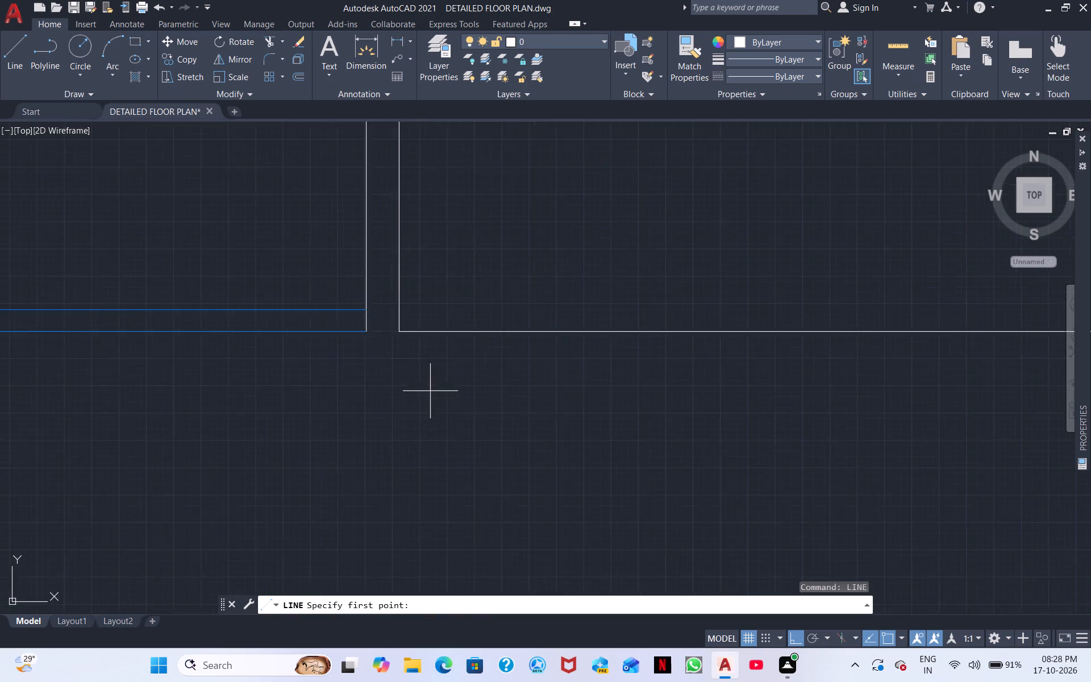
pyautogui.scroll(2, 430, 391)
pyautogui.click(379, 301)
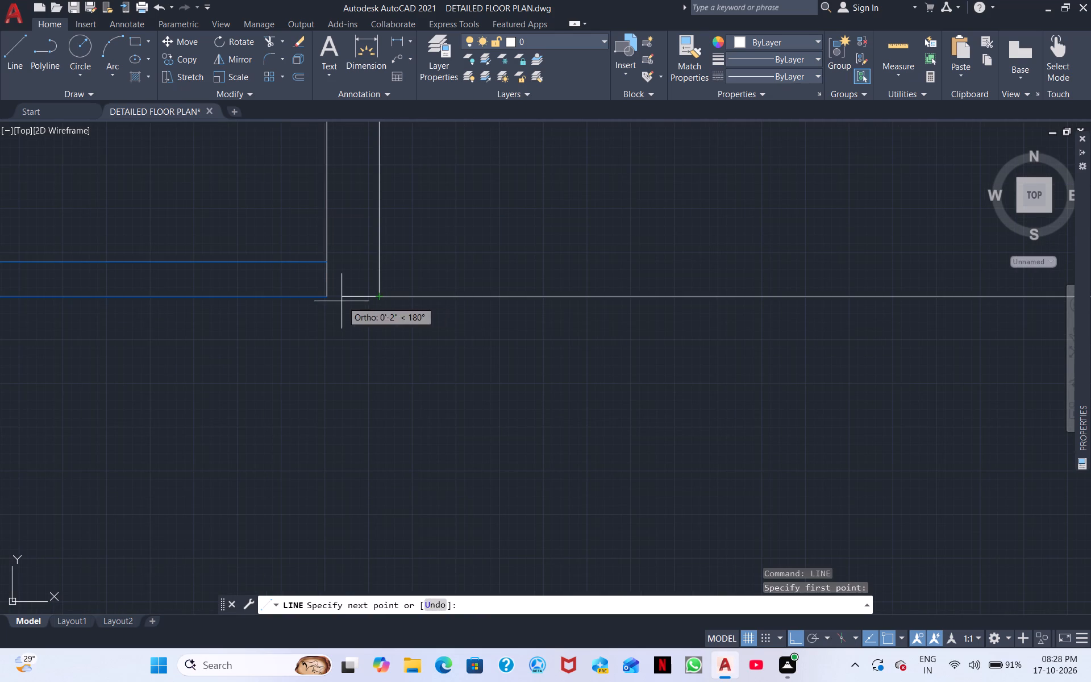
pyautogui.click(328, 302)
pyautogui.press('Escape')
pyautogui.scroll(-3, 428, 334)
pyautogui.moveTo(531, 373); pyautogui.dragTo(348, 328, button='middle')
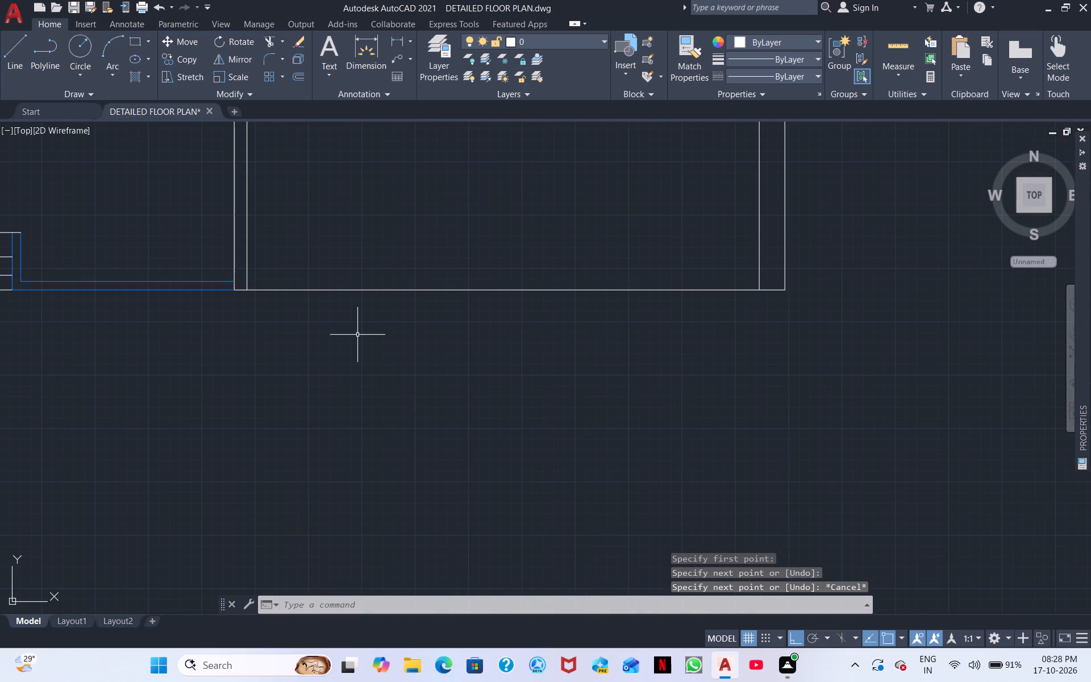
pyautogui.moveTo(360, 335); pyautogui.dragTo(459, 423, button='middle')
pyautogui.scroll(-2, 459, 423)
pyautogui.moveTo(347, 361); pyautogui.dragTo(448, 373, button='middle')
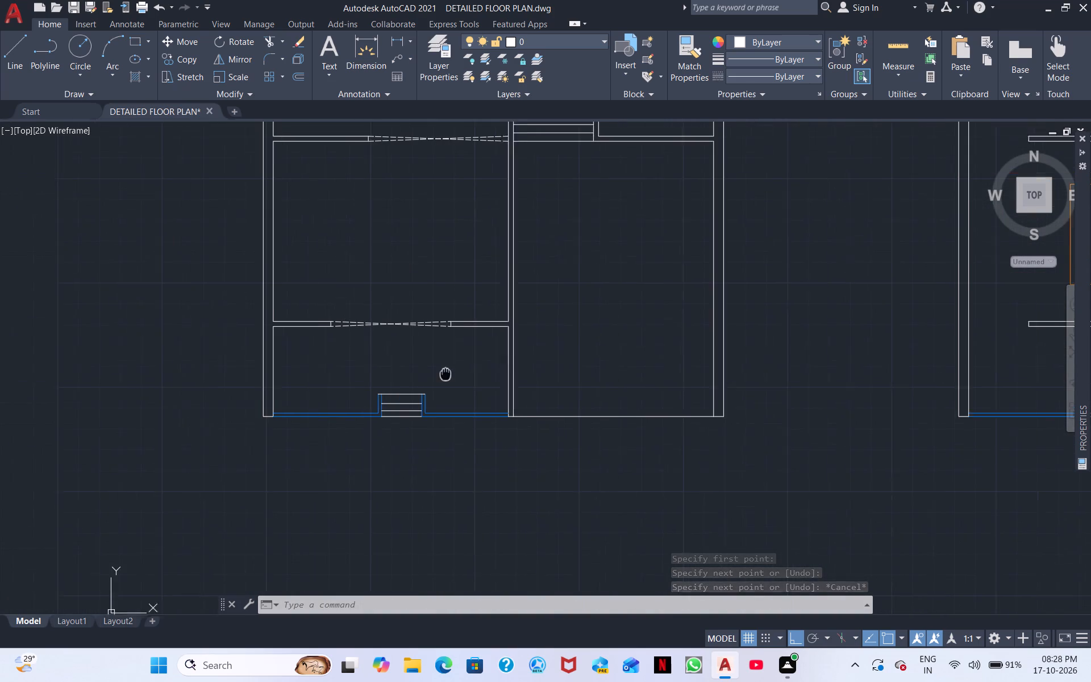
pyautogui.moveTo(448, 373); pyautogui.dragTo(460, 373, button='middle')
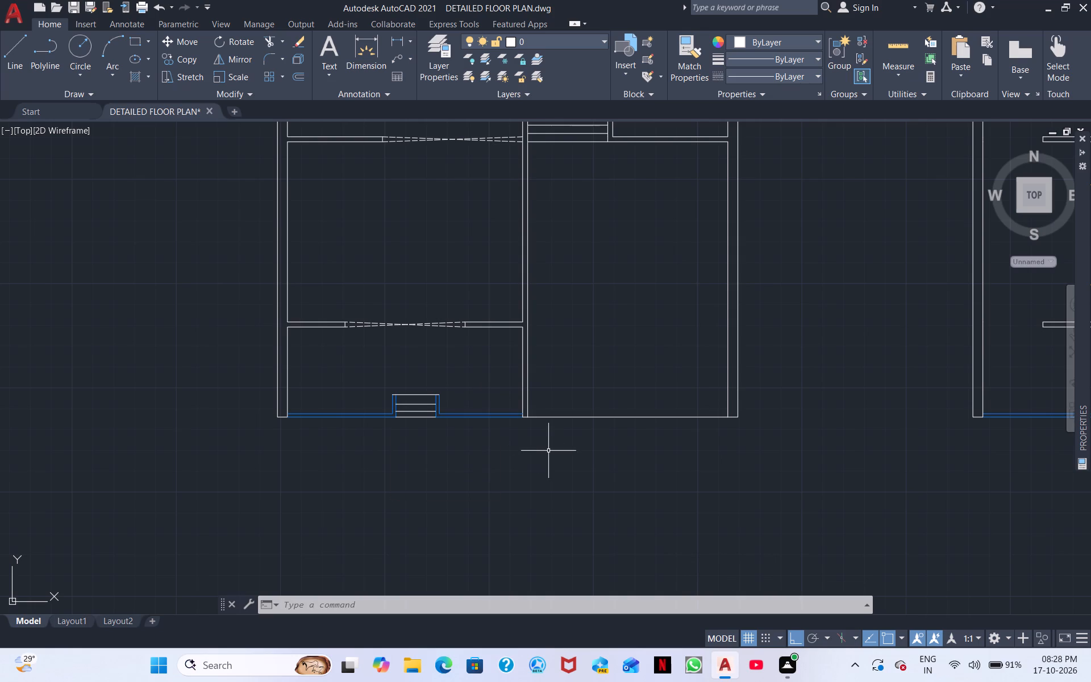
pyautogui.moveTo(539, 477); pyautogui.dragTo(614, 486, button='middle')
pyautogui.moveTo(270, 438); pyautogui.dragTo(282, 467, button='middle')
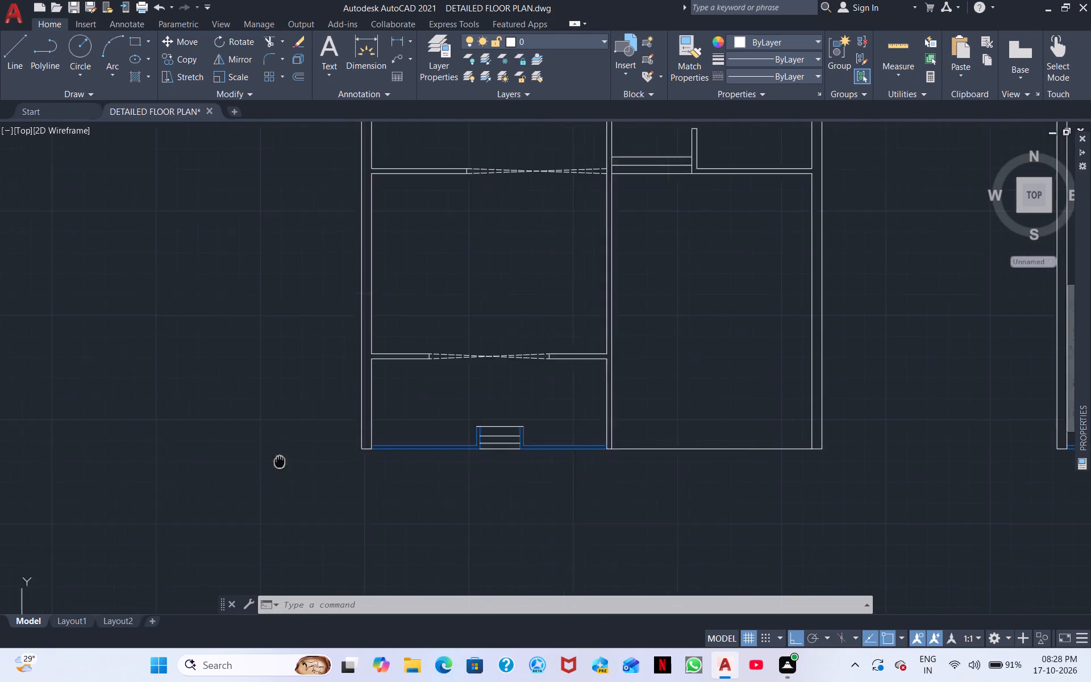
# Make DIMENSIONS the current layer and draw a tall rectangle near the west wall of the room above the porch.
pyautogui.moveTo(282, 467); pyautogui.dragTo(294, 500, button='middle')
pyautogui.click(529, 40)
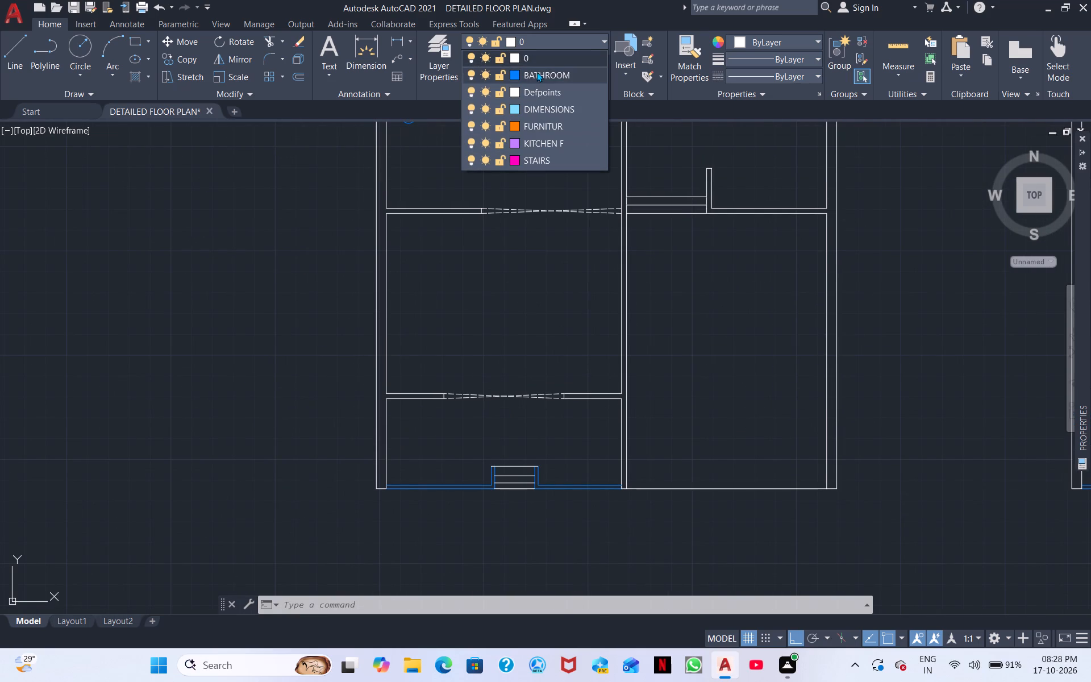
pyautogui.click(539, 106)
pyautogui.moveTo(459, 252); pyautogui.dragTo(555, 371, button='middle')
pyautogui.scroll(-1, 555, 371)
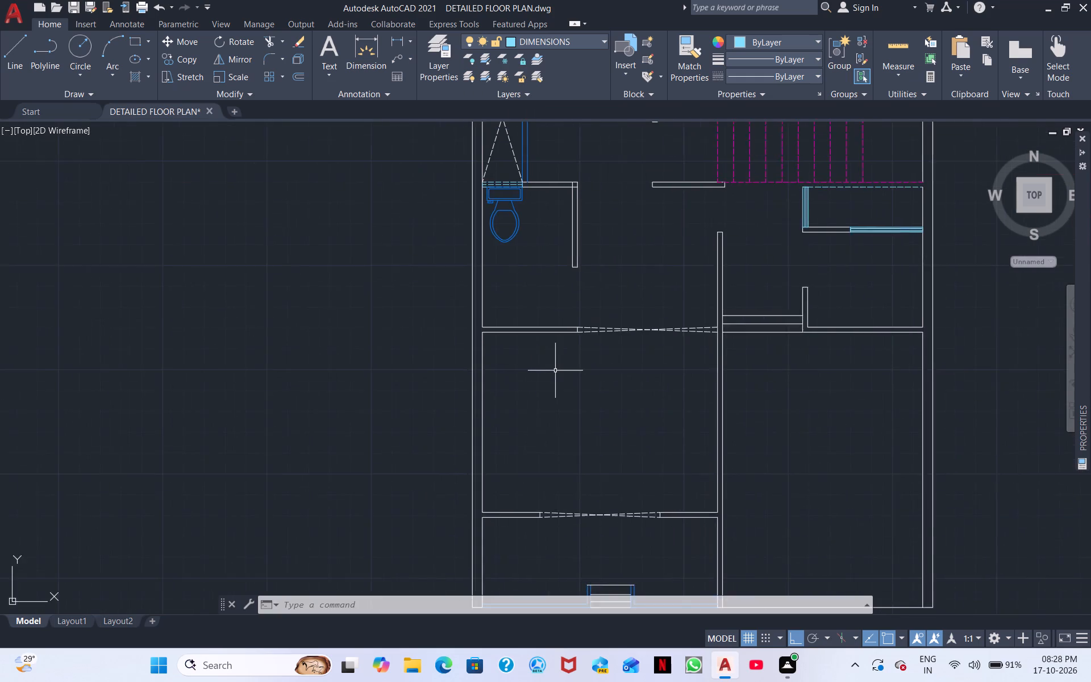
pyautogui.scroll(-1, 556, 371)
pyautogui.scroll(1, 558, 369)
pyautogui.moveTo(566, 362); pyautogui.dragTo(564, 362, button='middle')
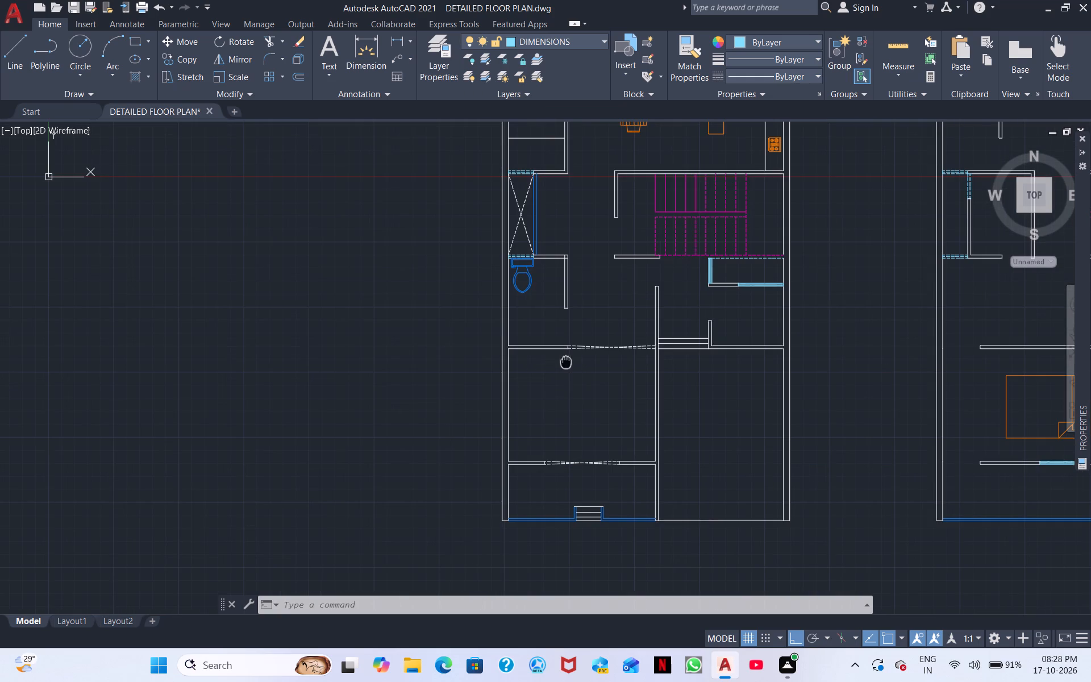
pyautogui.moveTo(564, 362); pyautogui.dragTo(503, 372, button='middle')
pyautogui.scroll(3, 497, 360)
pyautogui.moveTo(469, 397); pyautogui.dragTo(476, 359, button='middle')
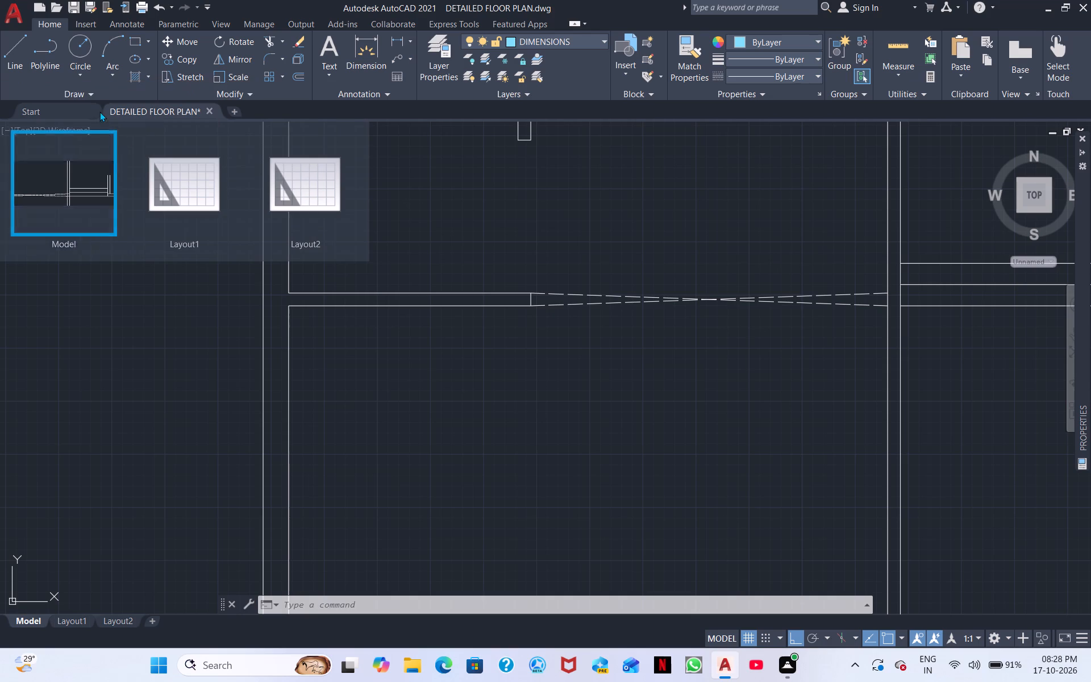
pyautogui.click(16, 64)
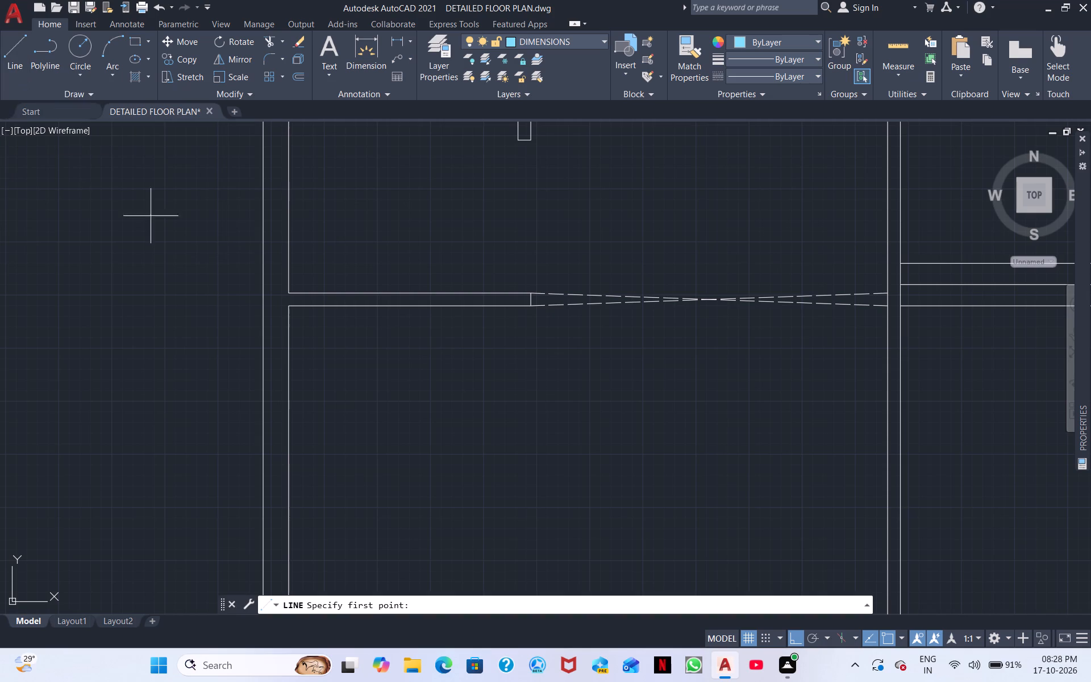
pyautogui.moveTo(270, 342); pyautogui.dragTo(263, 280, button='middle')
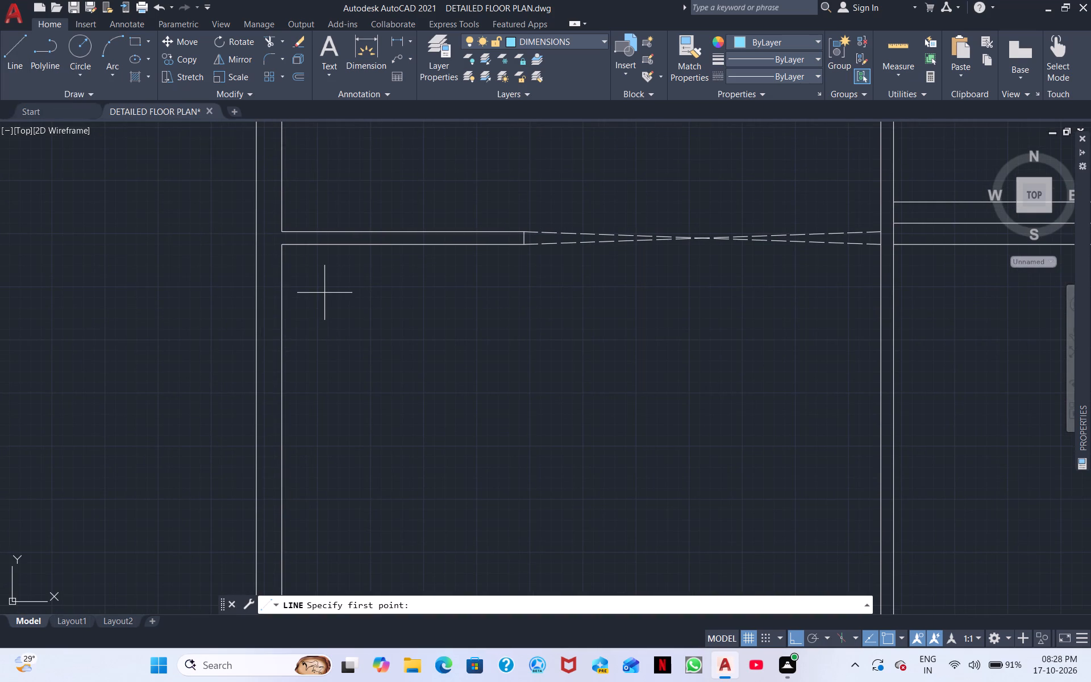
pyautogui.click(135, 44)
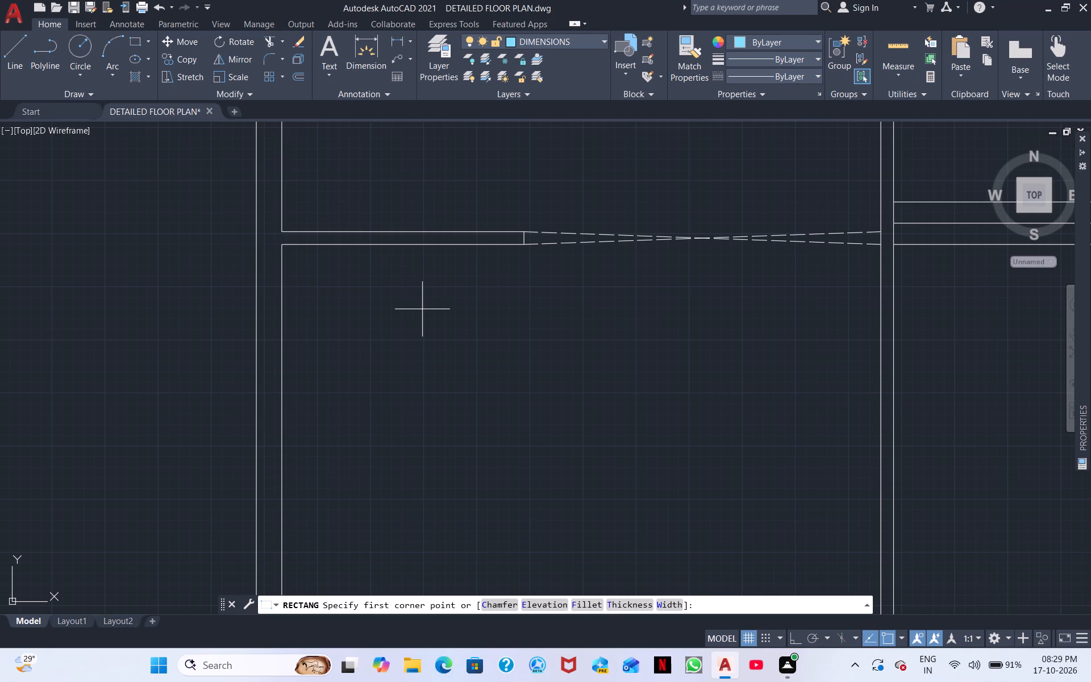
pyautogui.click(336, 284)
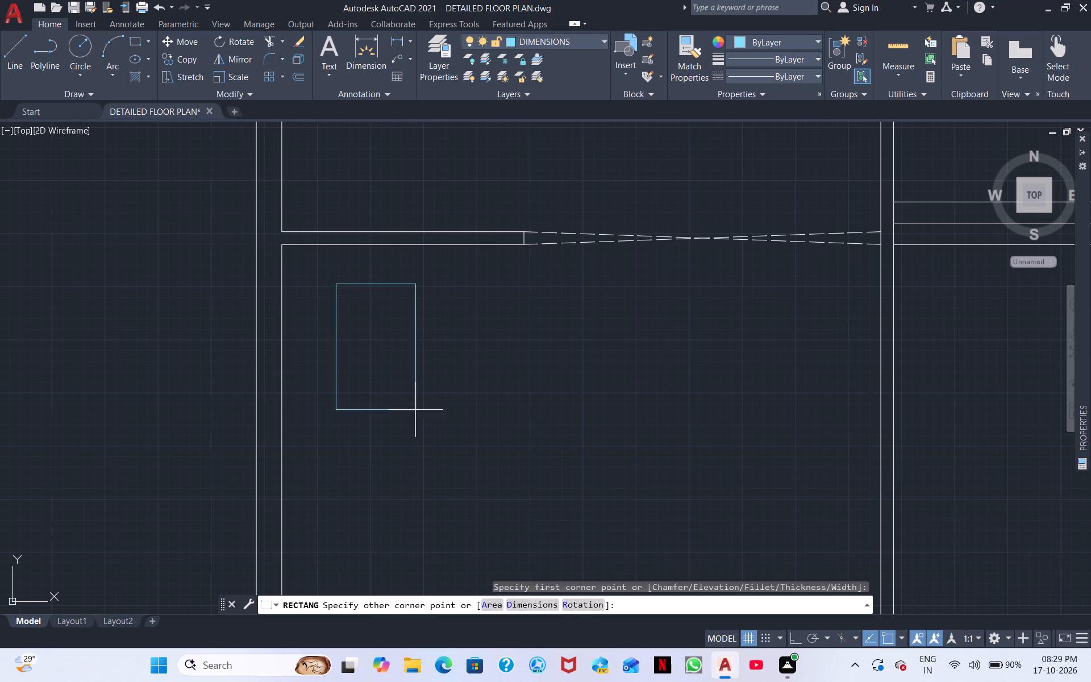
pyautogui.moveTo(445, 489); pyautogui.dragTo(429, 380, button='middle')
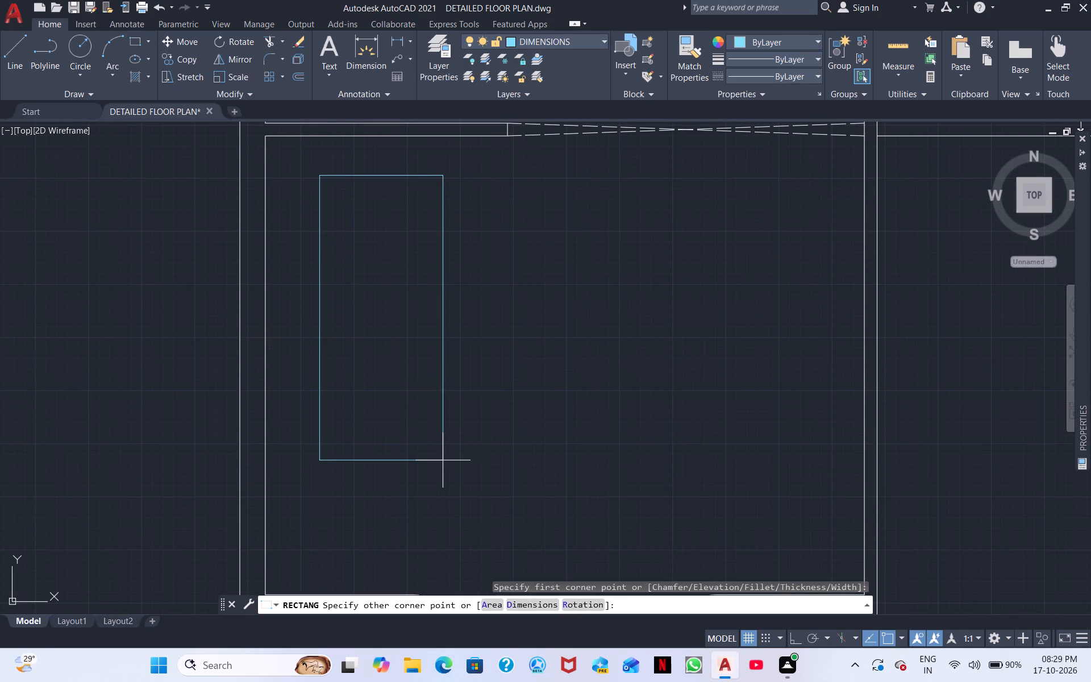
pyautogui.moveTo(445, 533); pyautogui.dragTo(466, 421, button='middle')
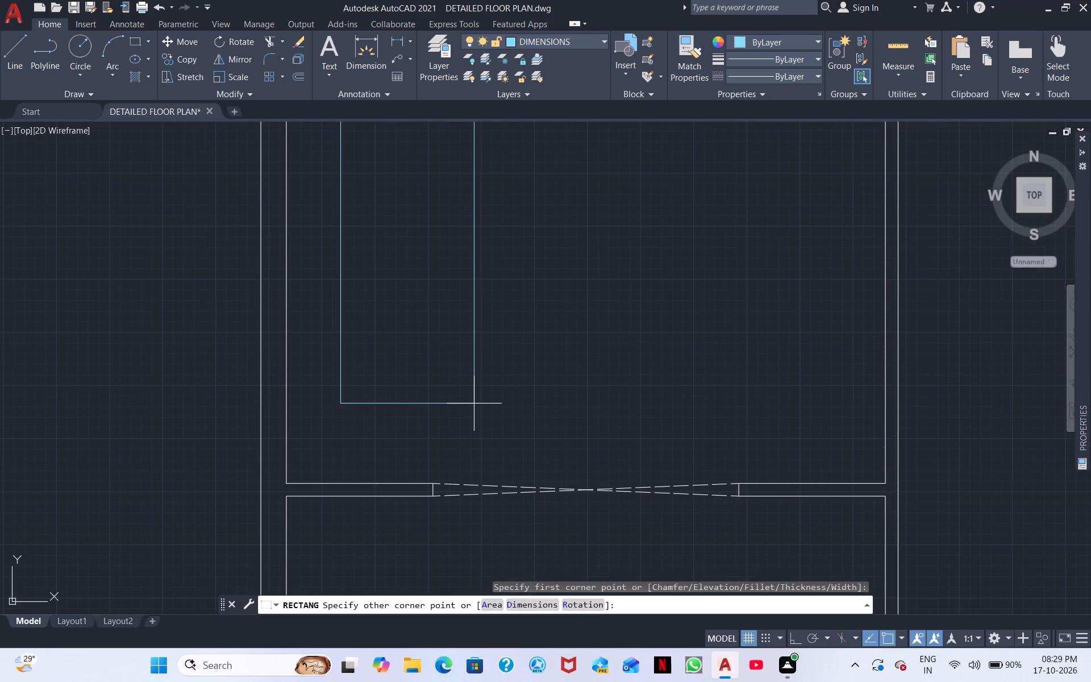
pyautogui.click(481, 401)
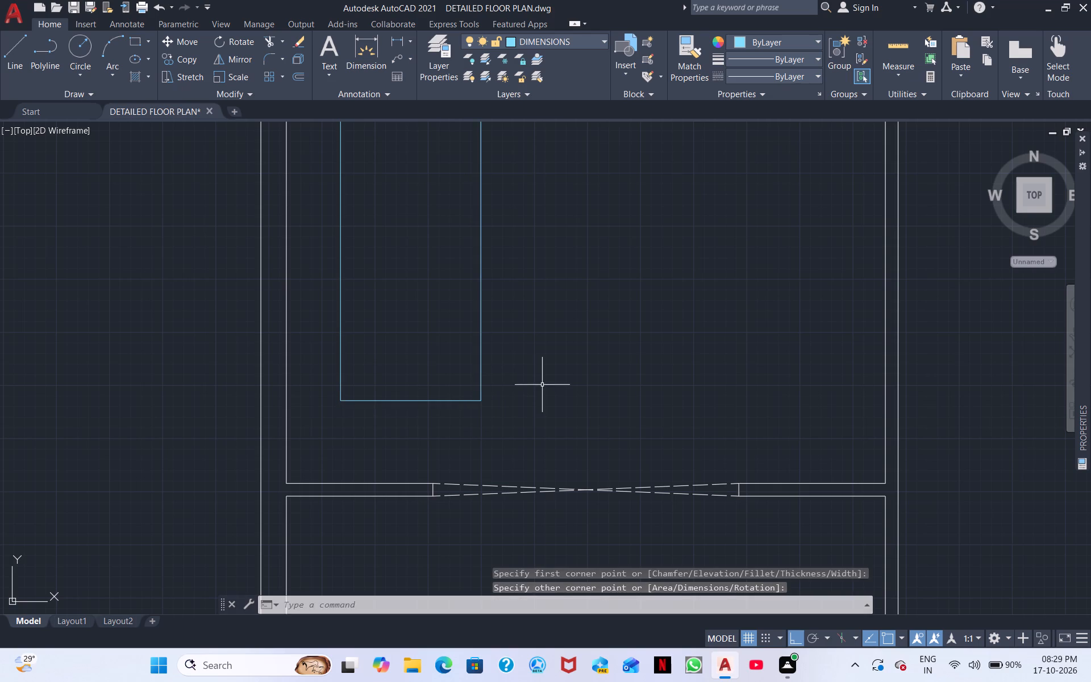
# Draw a smaller upright rectangle in the middle of the room, just east of the tall rectangle.
pyautogui.moveTo(542, 385); pyautogui.dragTo(449, 479, button='middle')
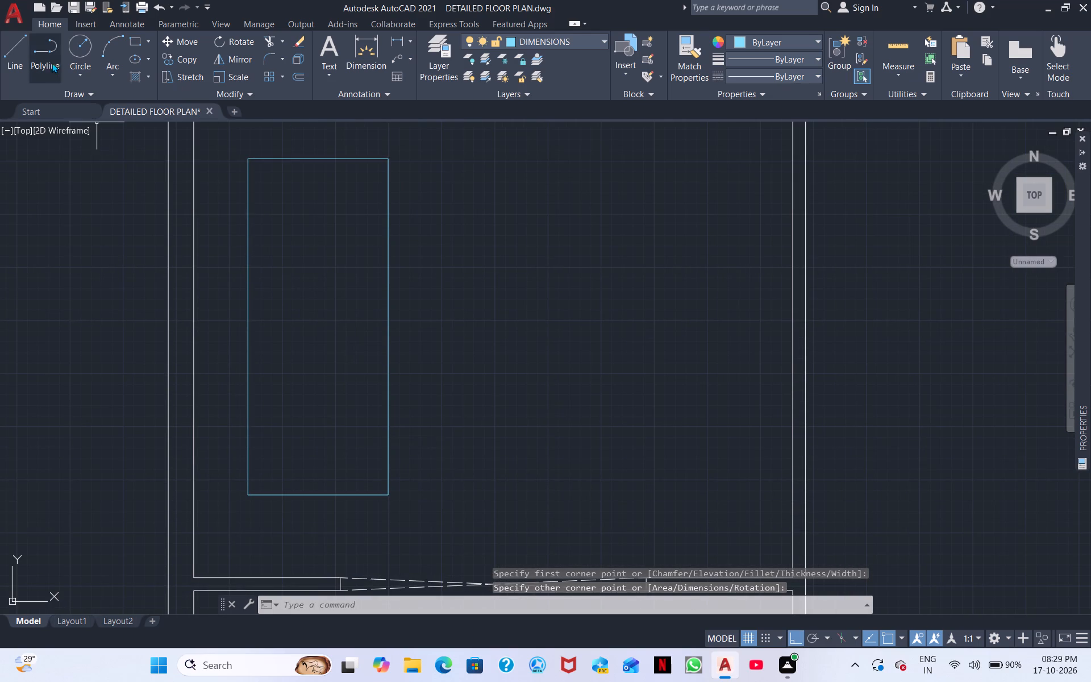
pyautogui.click(130, 38)
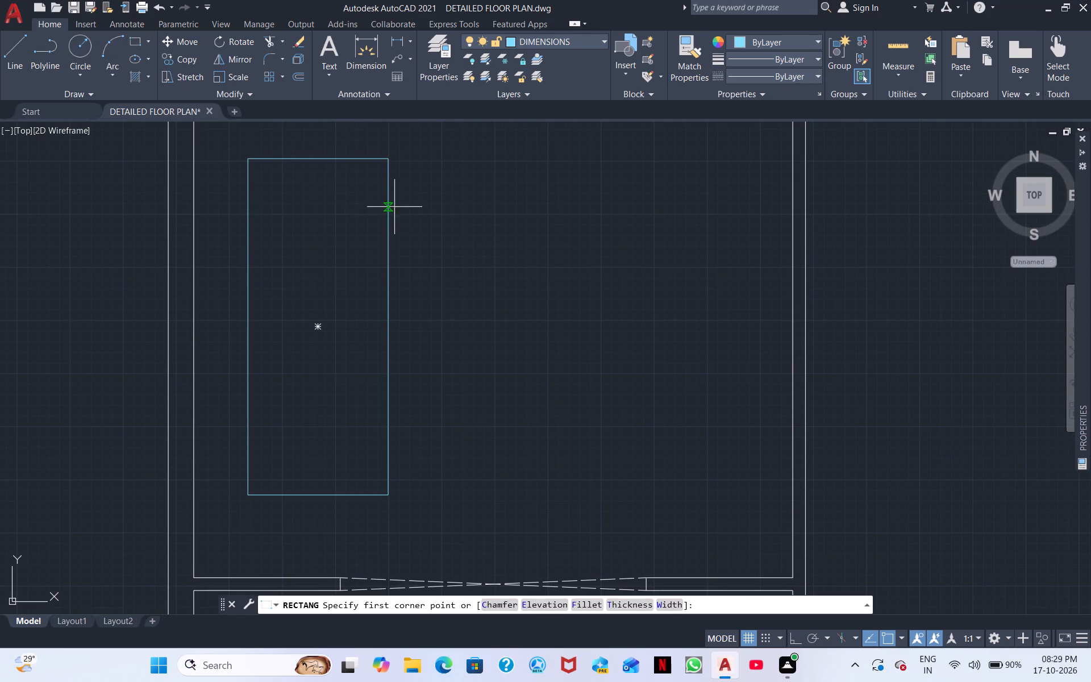
pyautogui.click(438, 213)
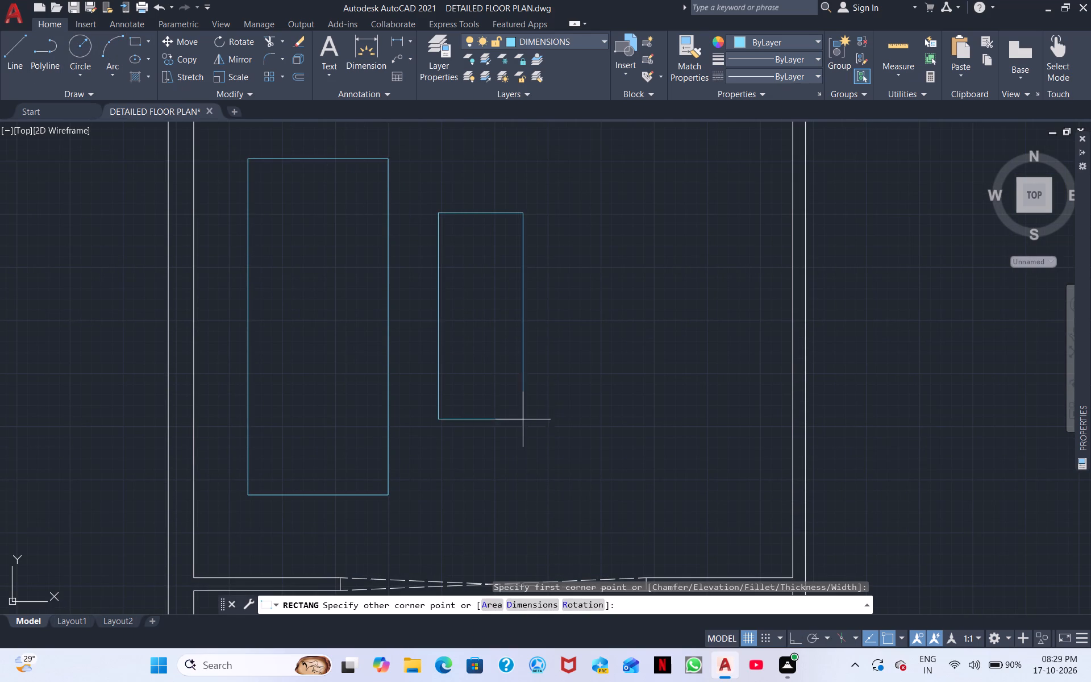
pyautogui.click(559, 406)
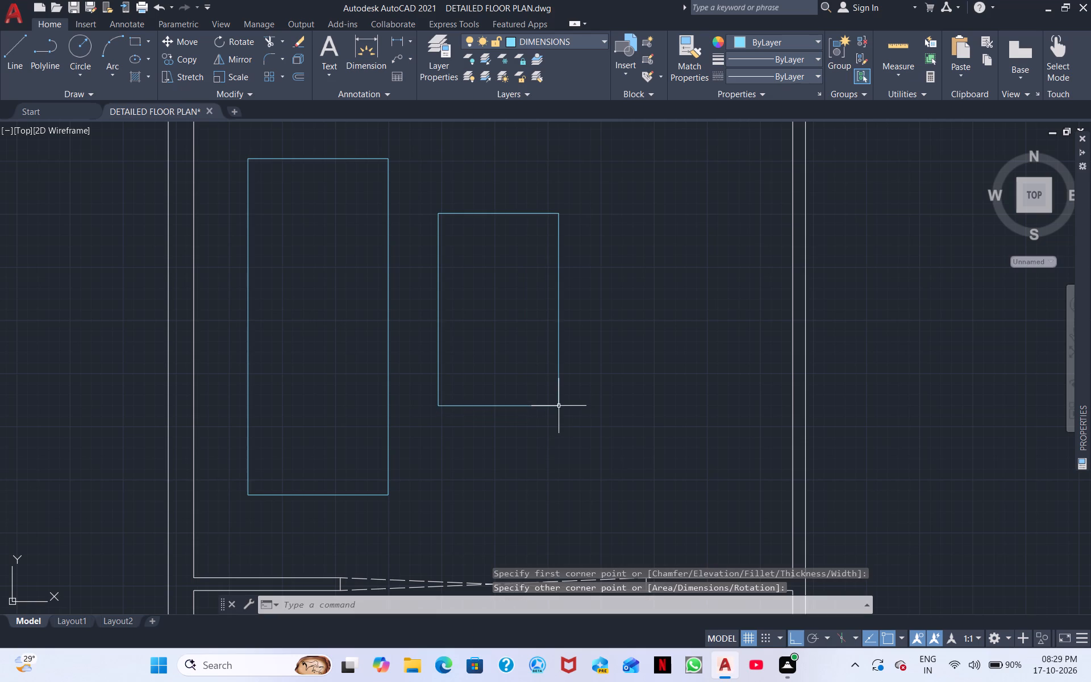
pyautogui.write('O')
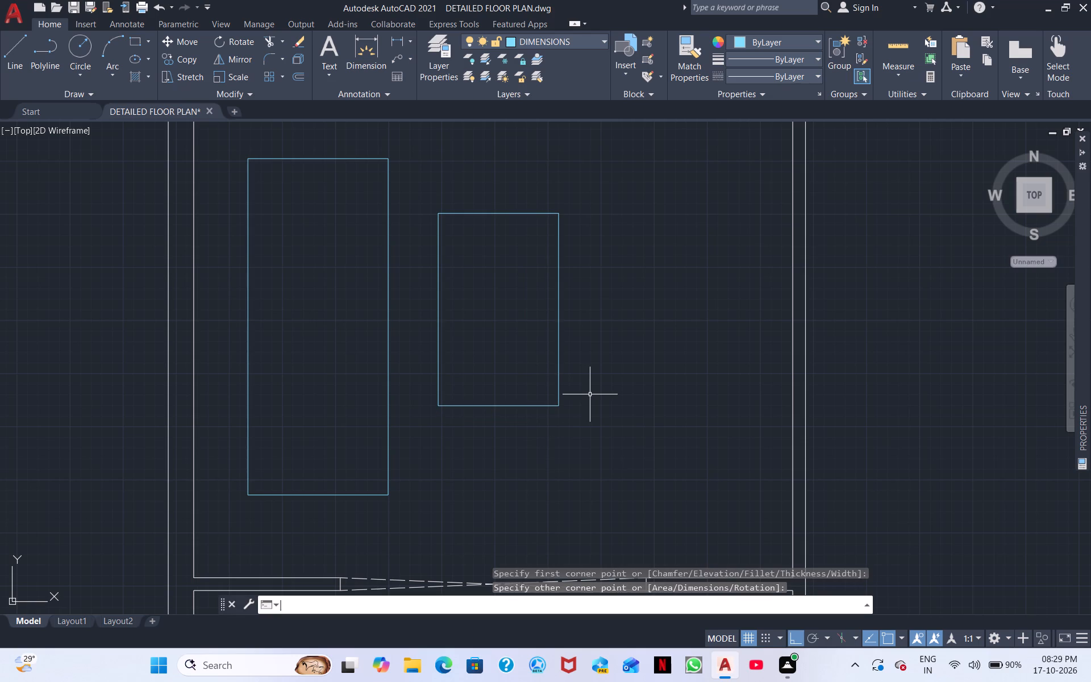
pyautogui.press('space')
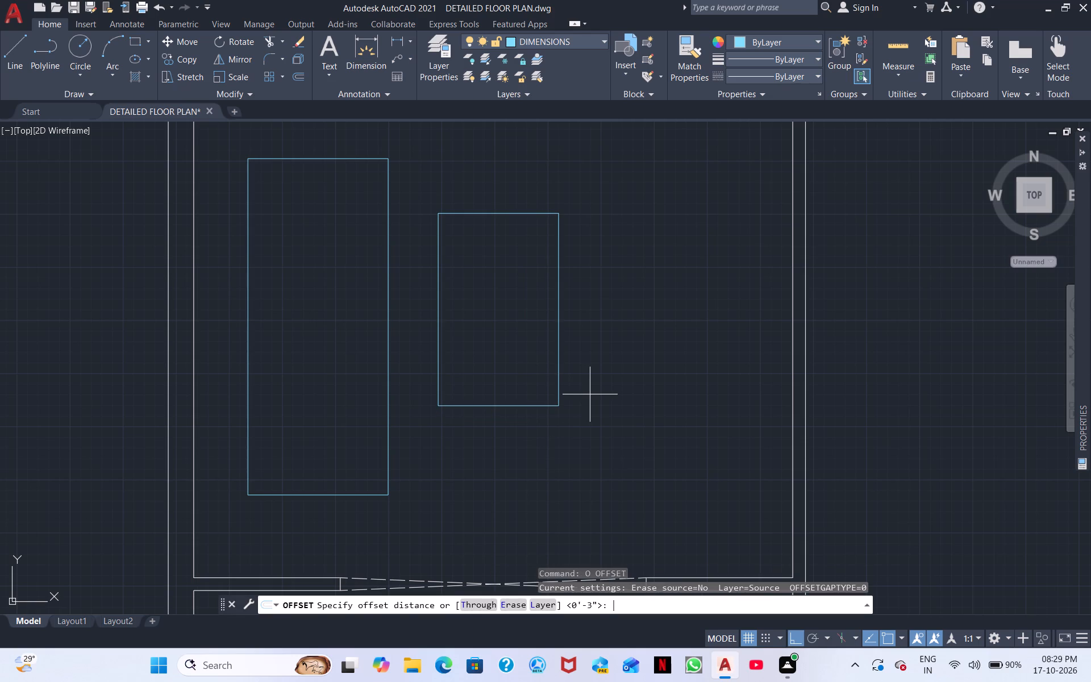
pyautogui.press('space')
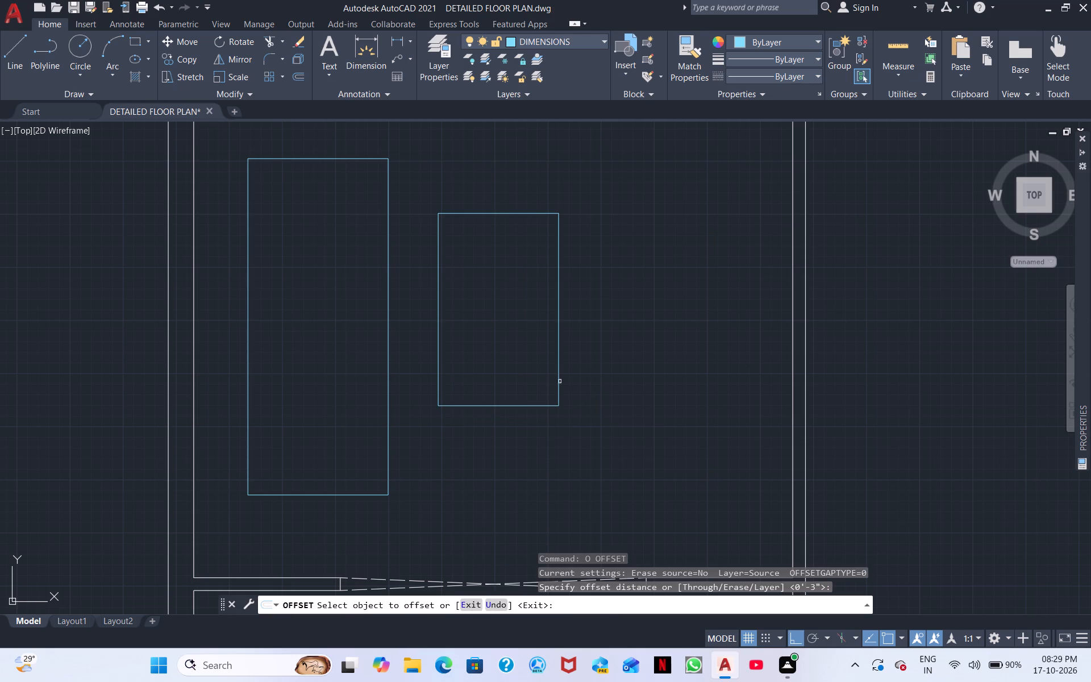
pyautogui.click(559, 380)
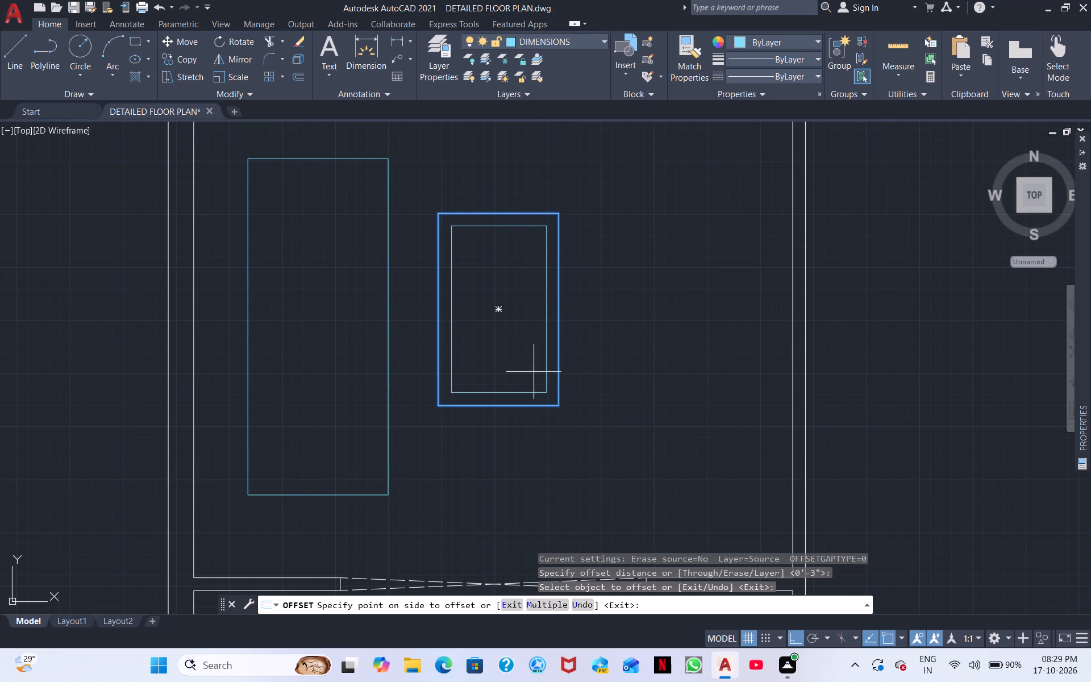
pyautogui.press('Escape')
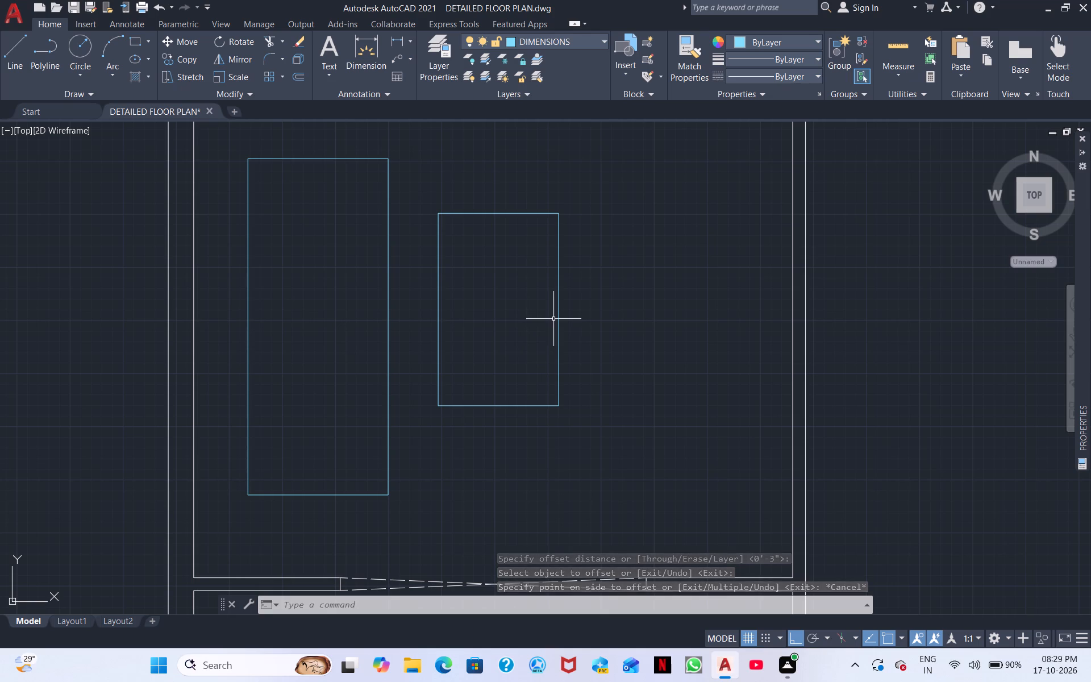
# Offset the smaller rectangle by 1" both inward and outward.
pyautogui.write('O')
pyautogui.press('space')
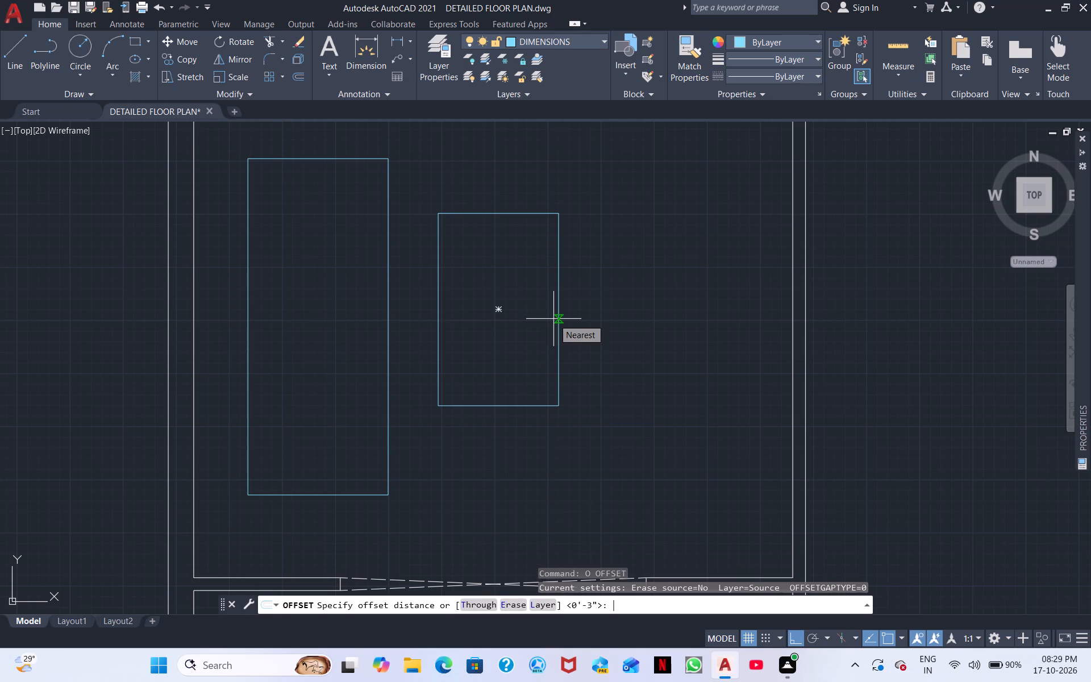
pyautogui.write('1"')
pyautogui.press('Return')
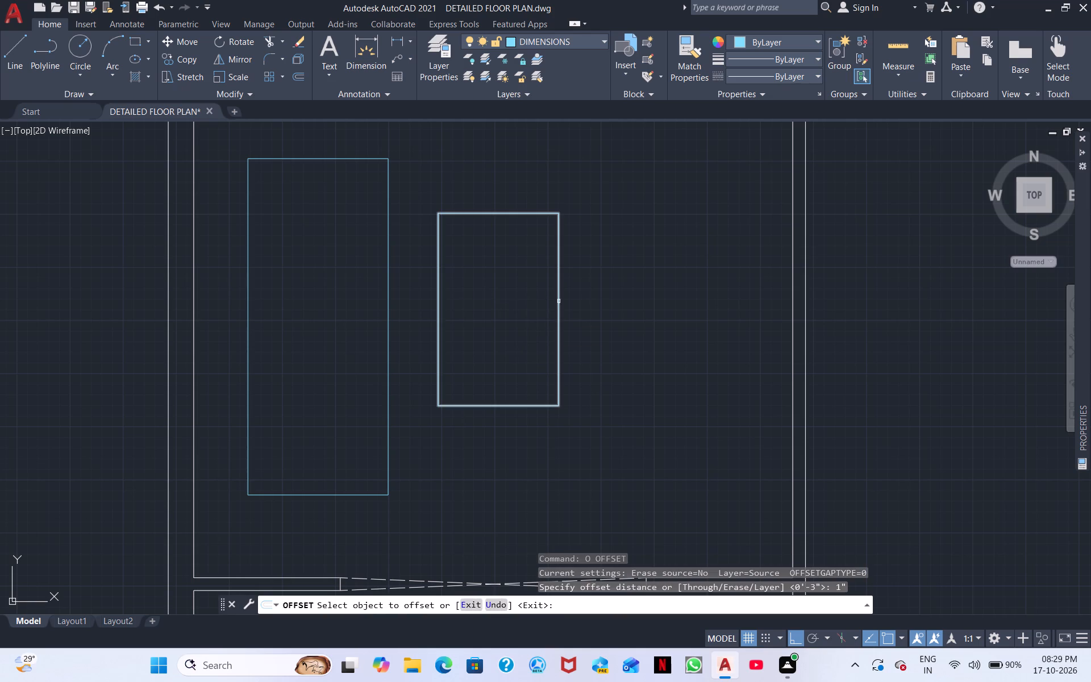
pyautogui.click(559, 301)
pyautogui.click(555, 302)
pyautogui.click(547, 304)
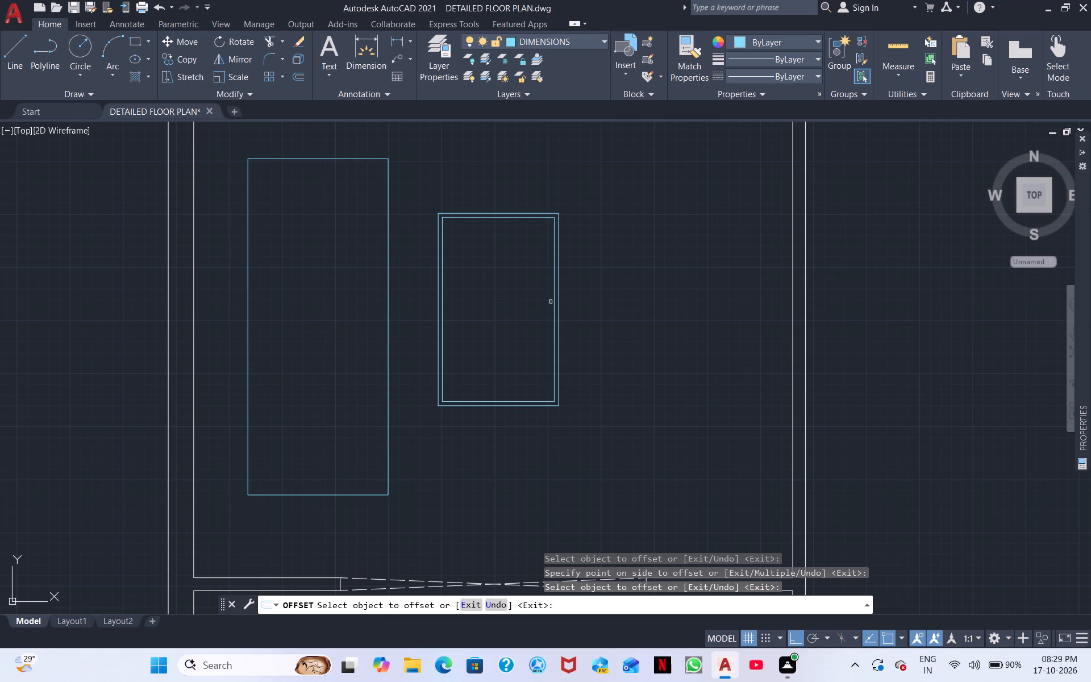
pyautogui.click(560, 300)
pyautogui.click(564, 301)
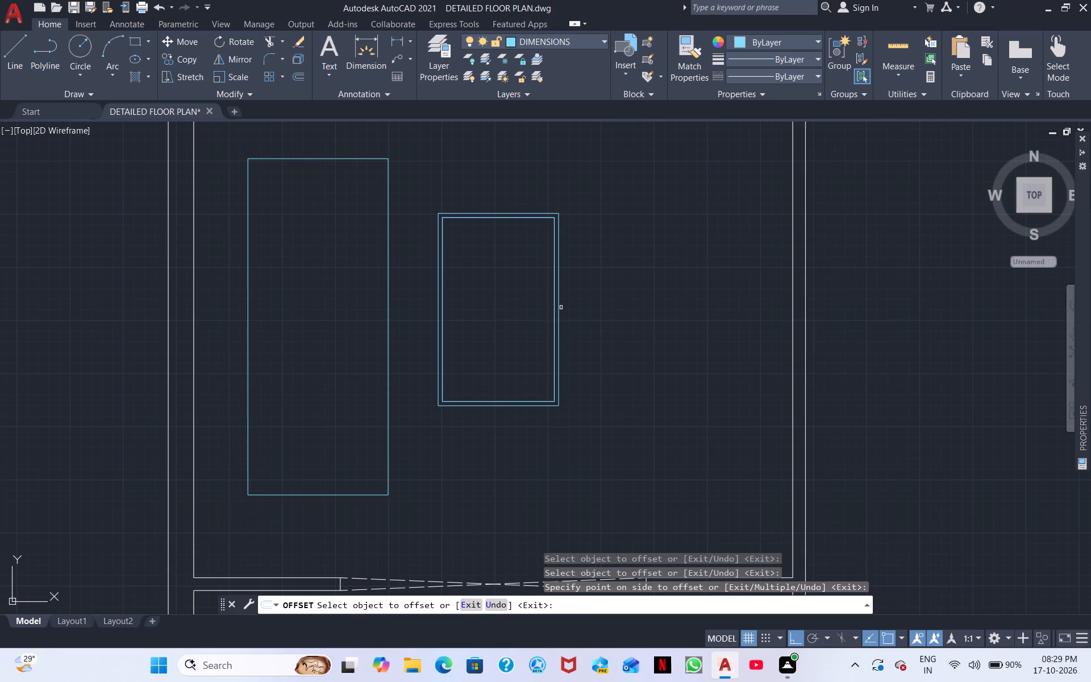
pyautogui.tripleClick(559, 313)
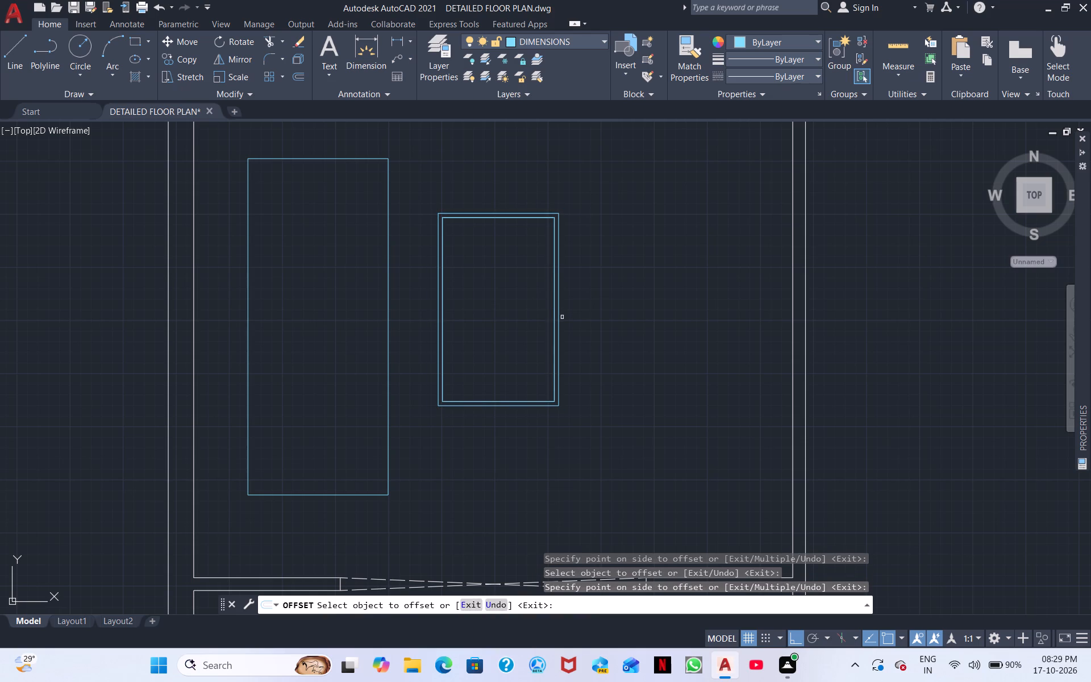
pyautogui.click(561, 319)
pyautogui.click(558, 323)
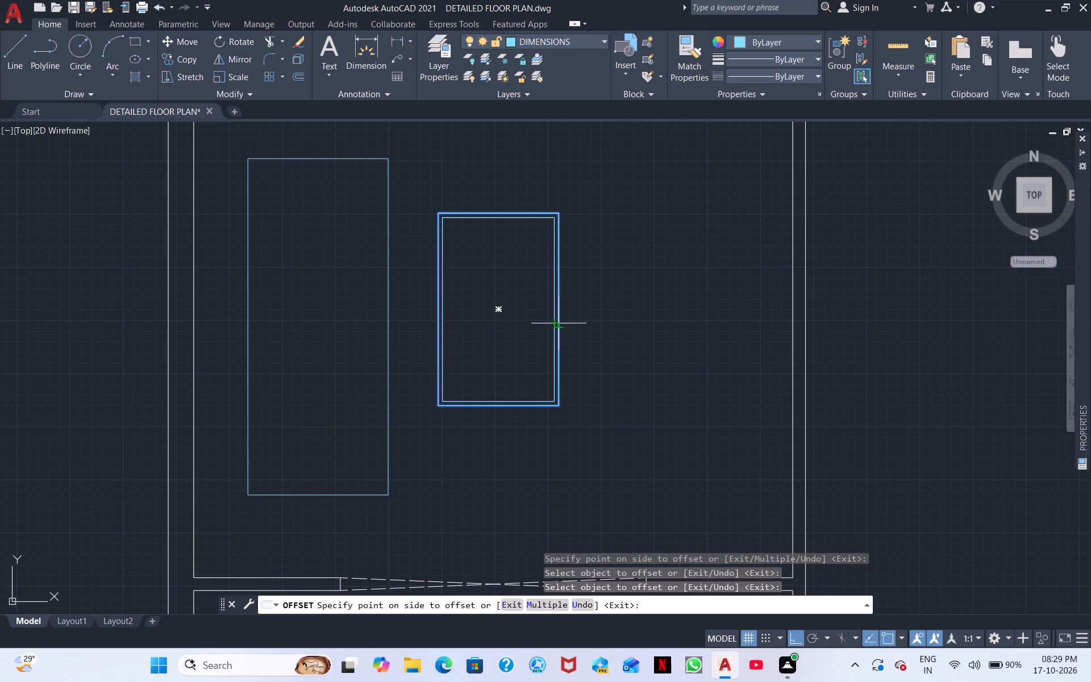
pyautogui.click(575, 329)
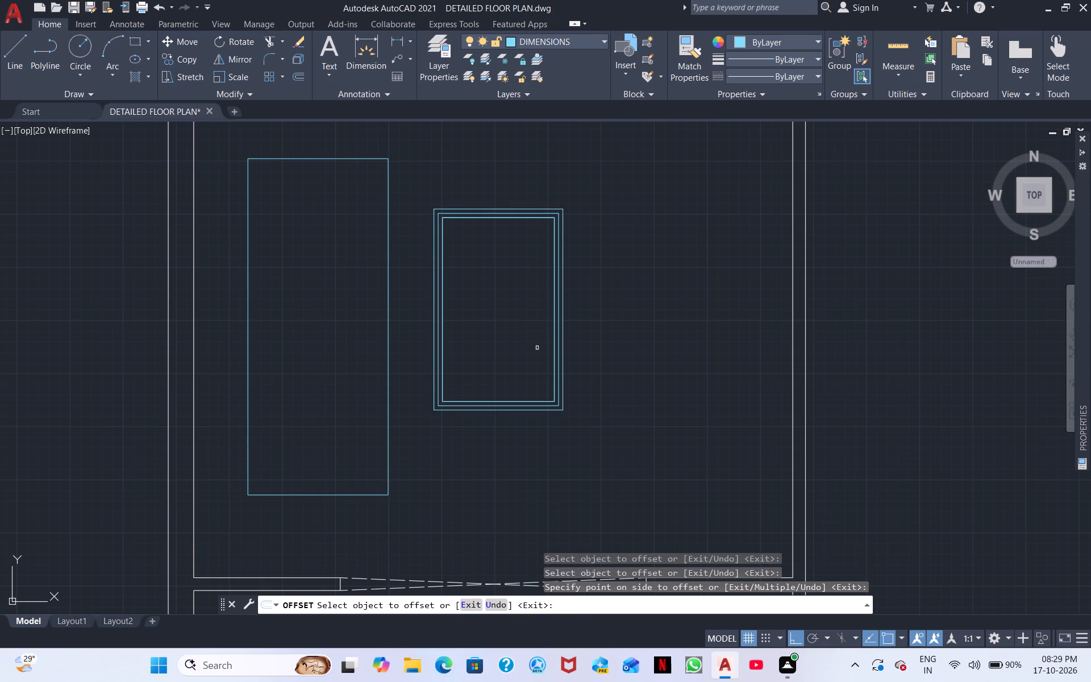
pyautogui.press('Escape')
# Draw a full-height vertical line inside the tall rectangle, close to its west edge.
pyautogui.moveTo(491, 310); pyautogui.dragTo(573, 292, button='middle')
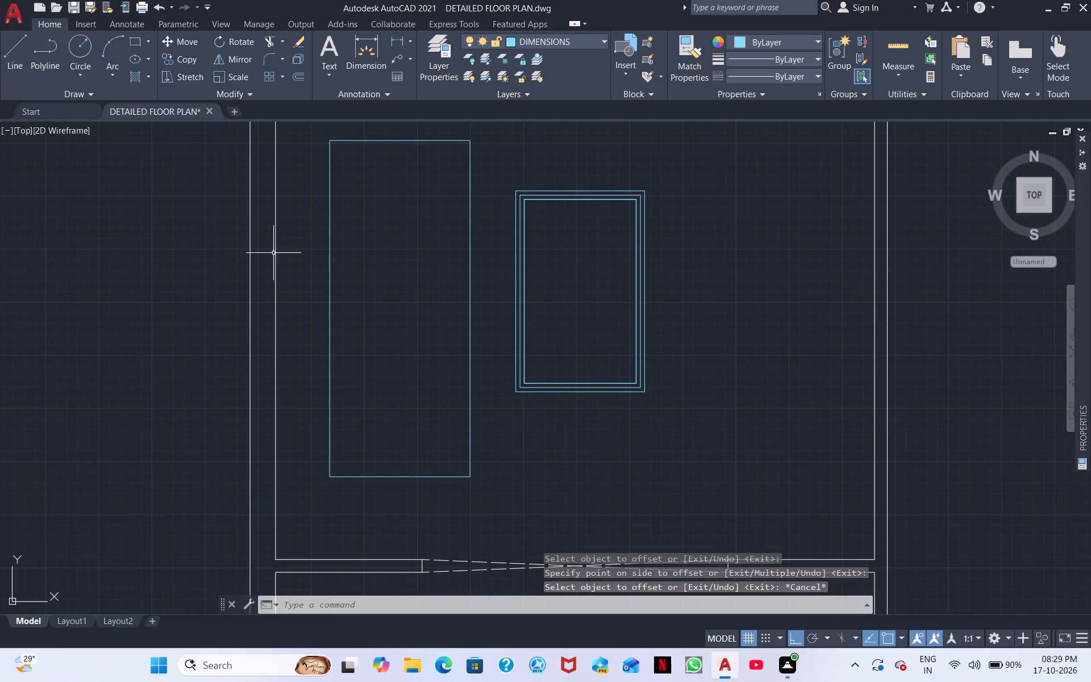
pyautogui.click(19, 61)
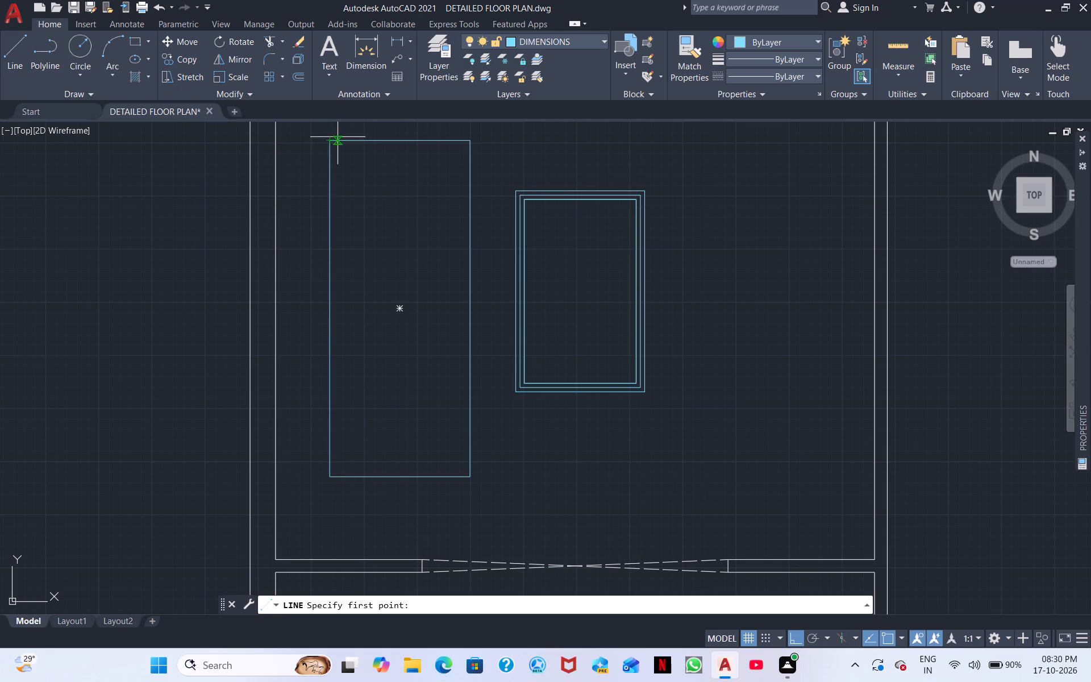
pyautogui.click(345, 140)
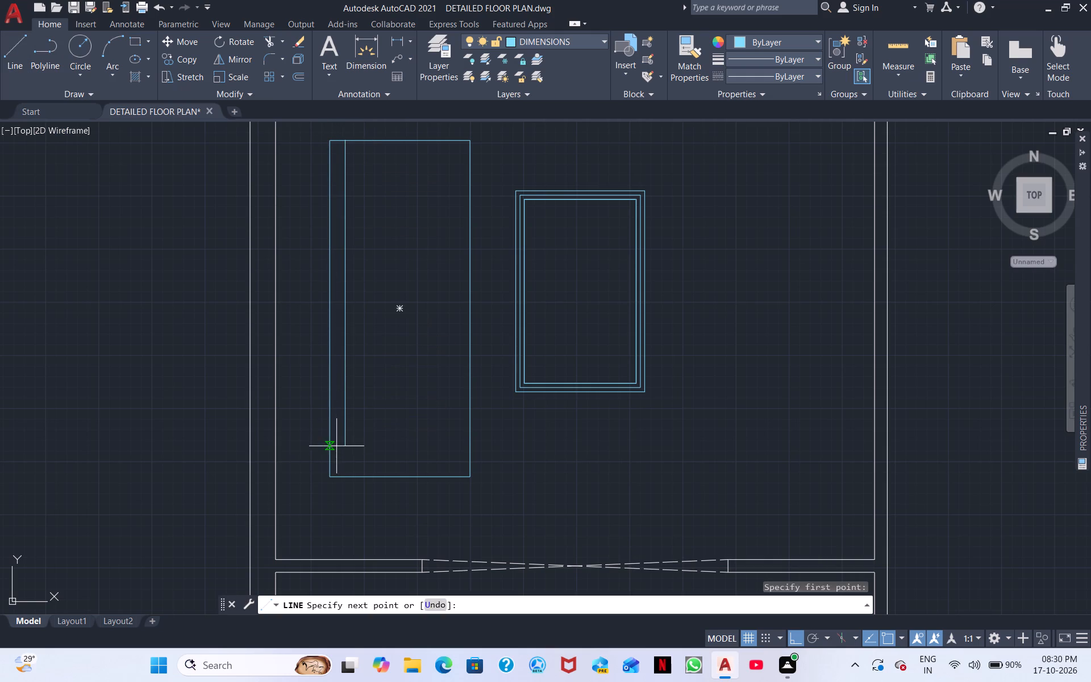
pyautogui.click(342, 475)
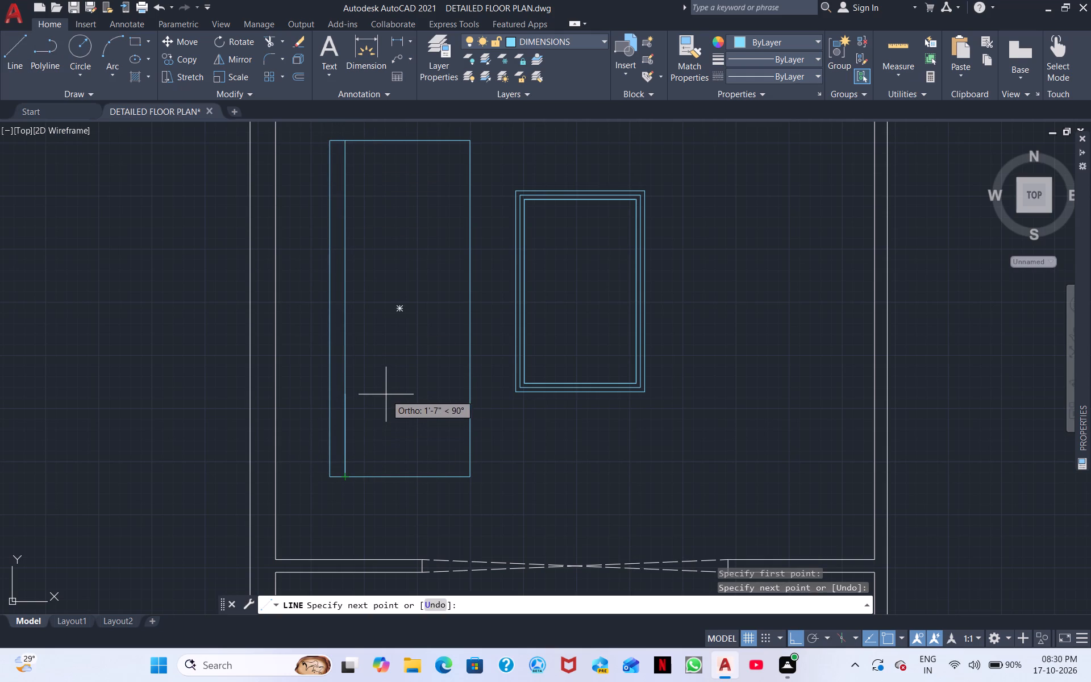
pyautogui.press('Escape')
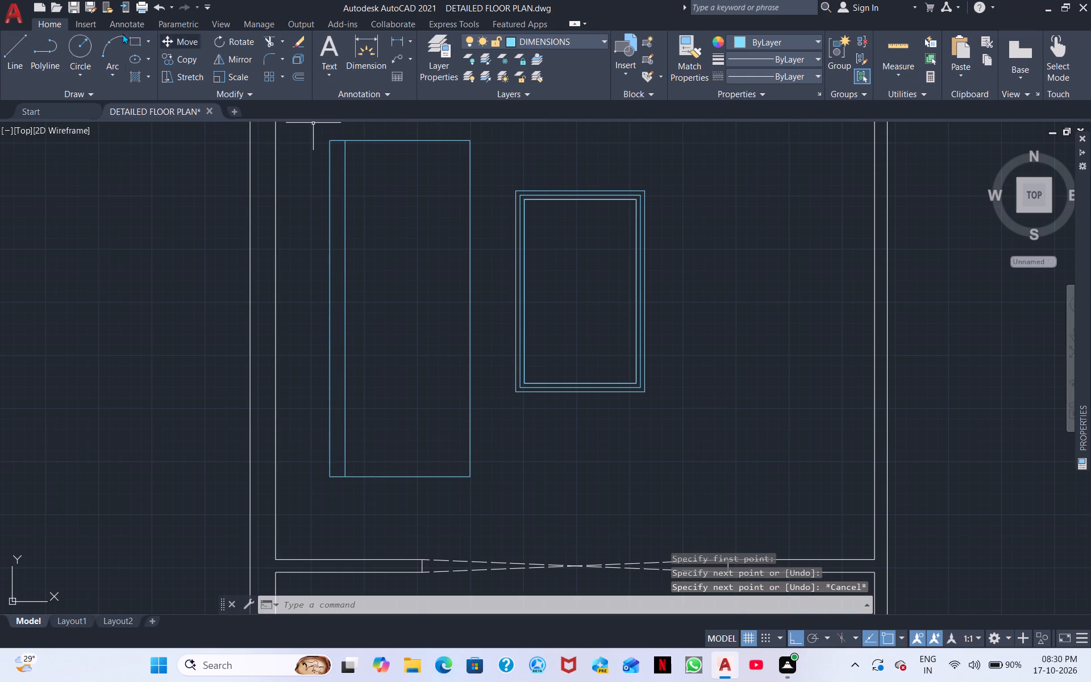
# Draw a second full-height vertical line inside the tall rectangle, just east of the first inner line.
pyautogui.click(6, 51)
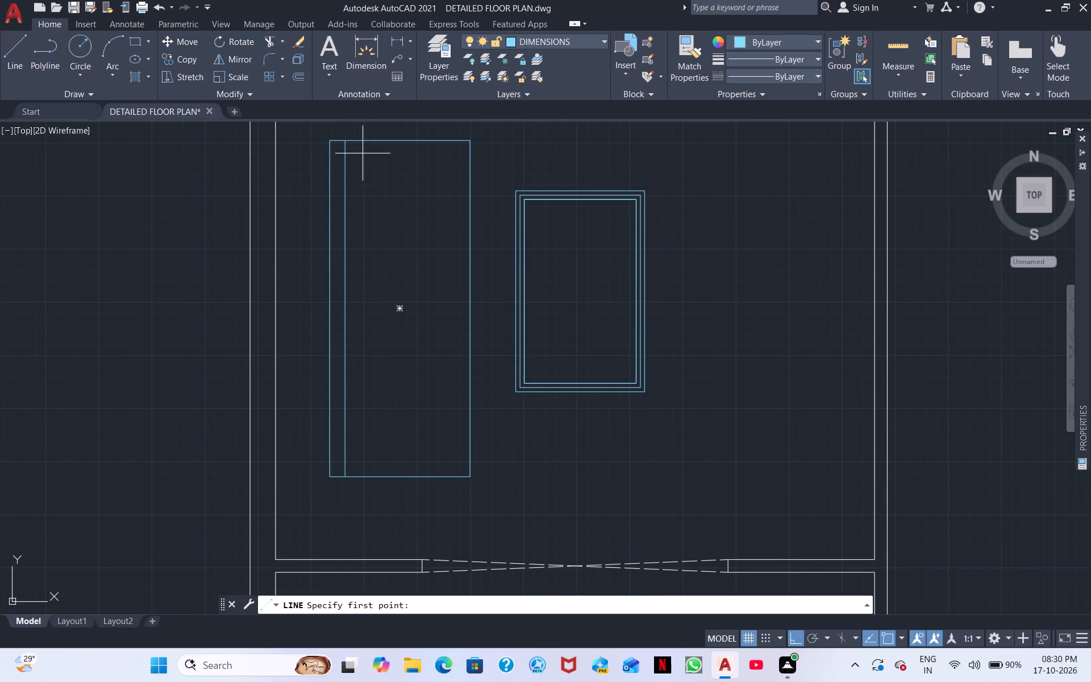
pyautogui.click(361, 142)
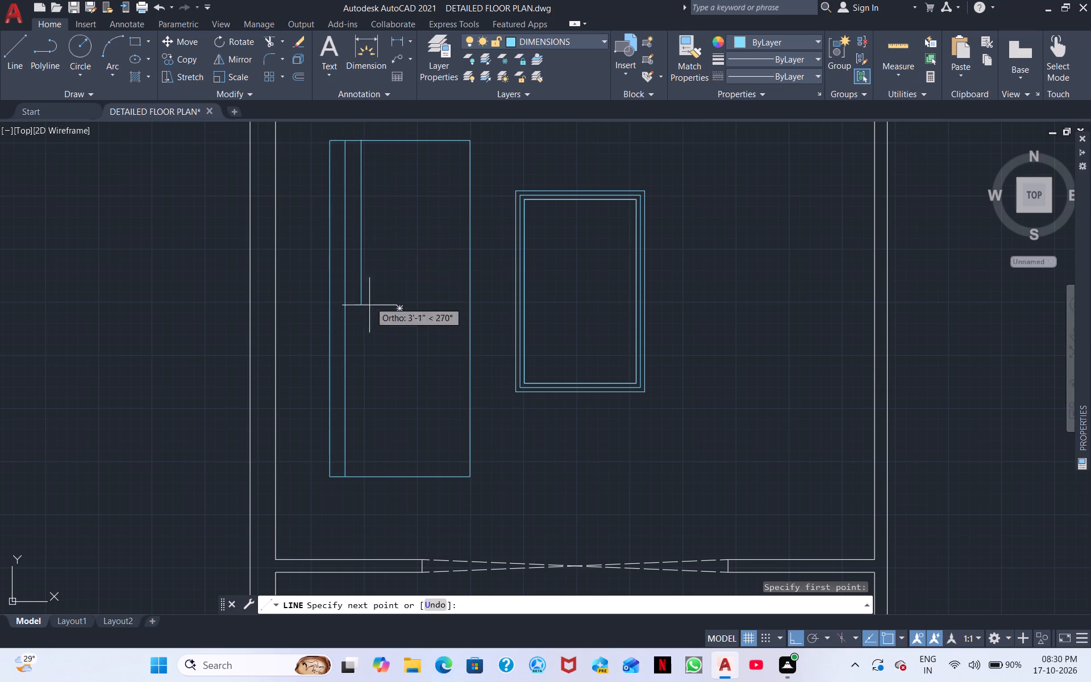
pyautogui.click(360, 475)
pyautogui.rightClick(382, 418)
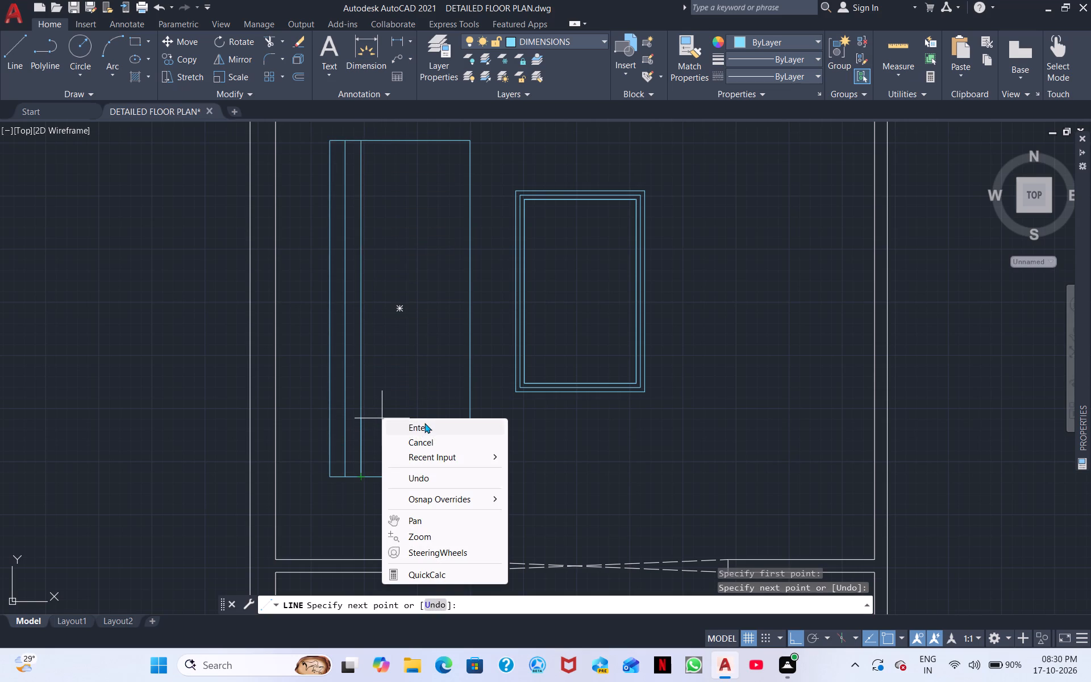
pyautogui.click(427, 443)
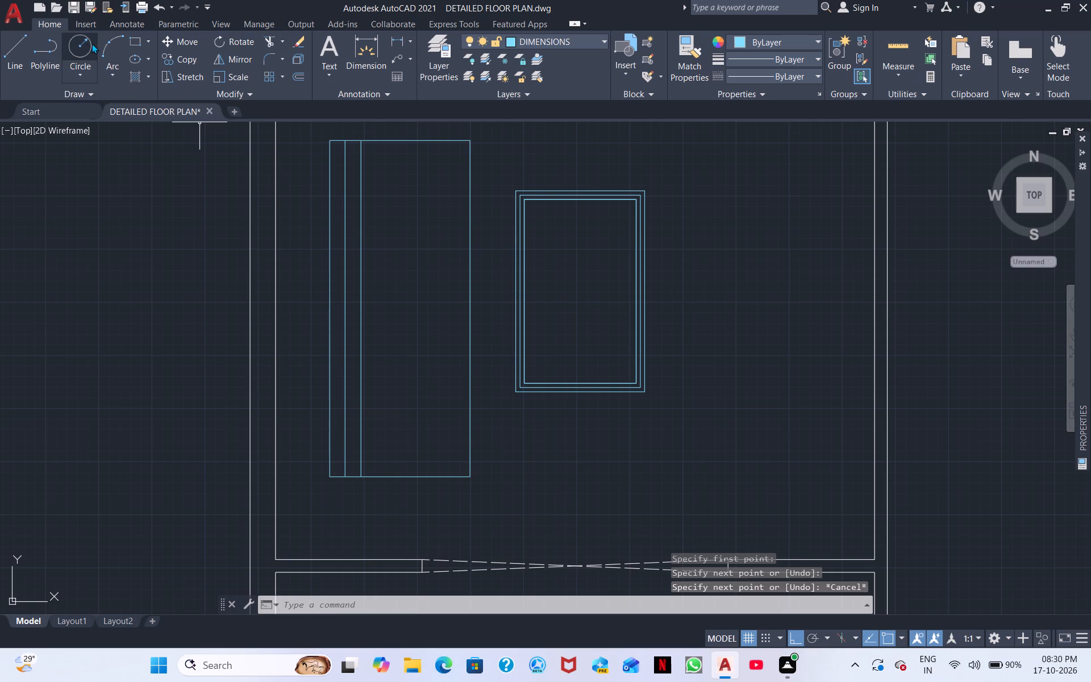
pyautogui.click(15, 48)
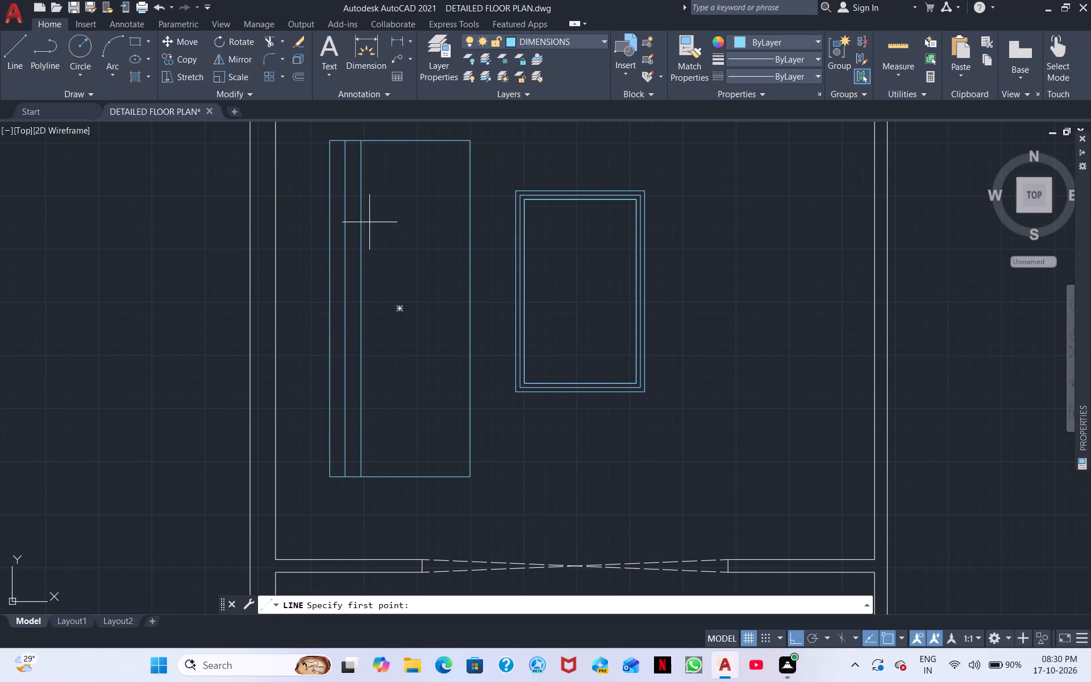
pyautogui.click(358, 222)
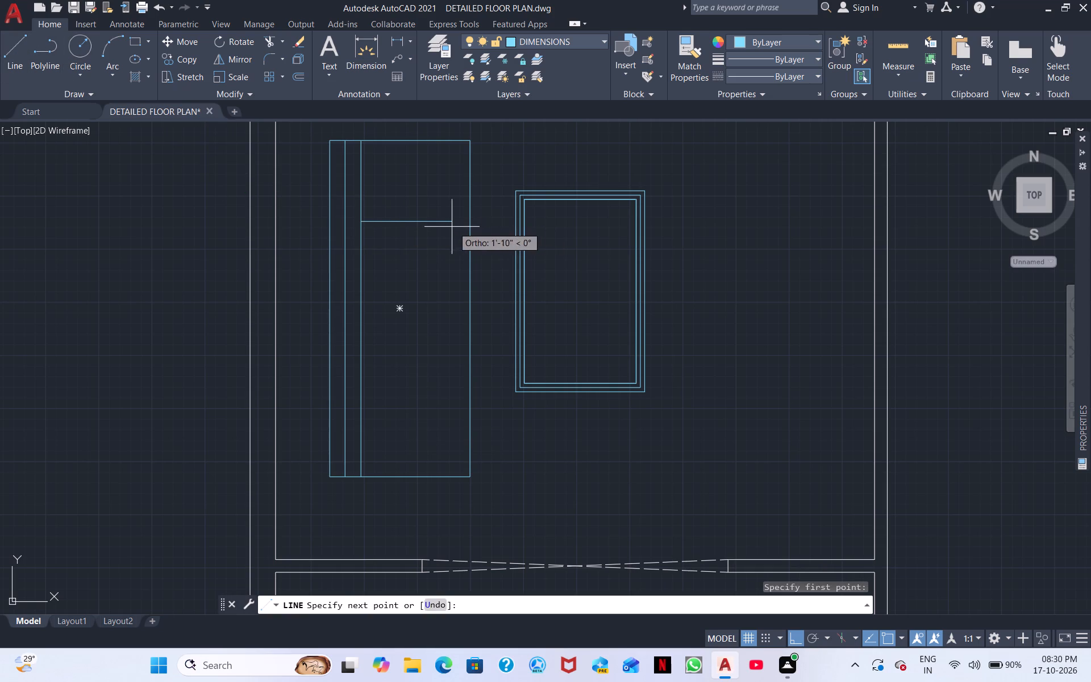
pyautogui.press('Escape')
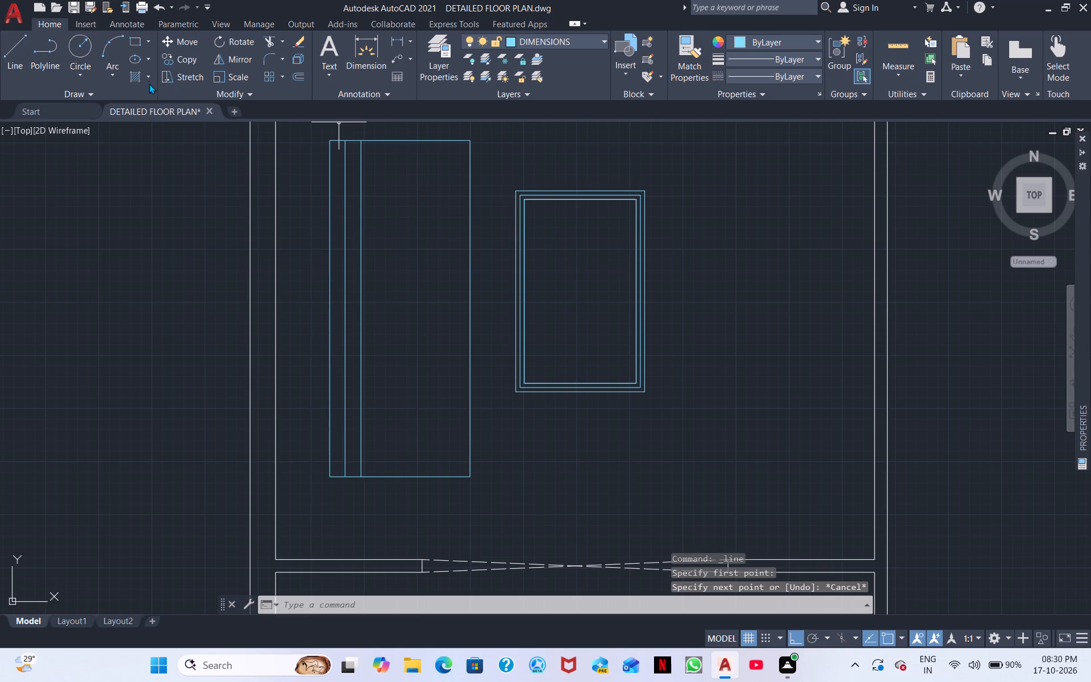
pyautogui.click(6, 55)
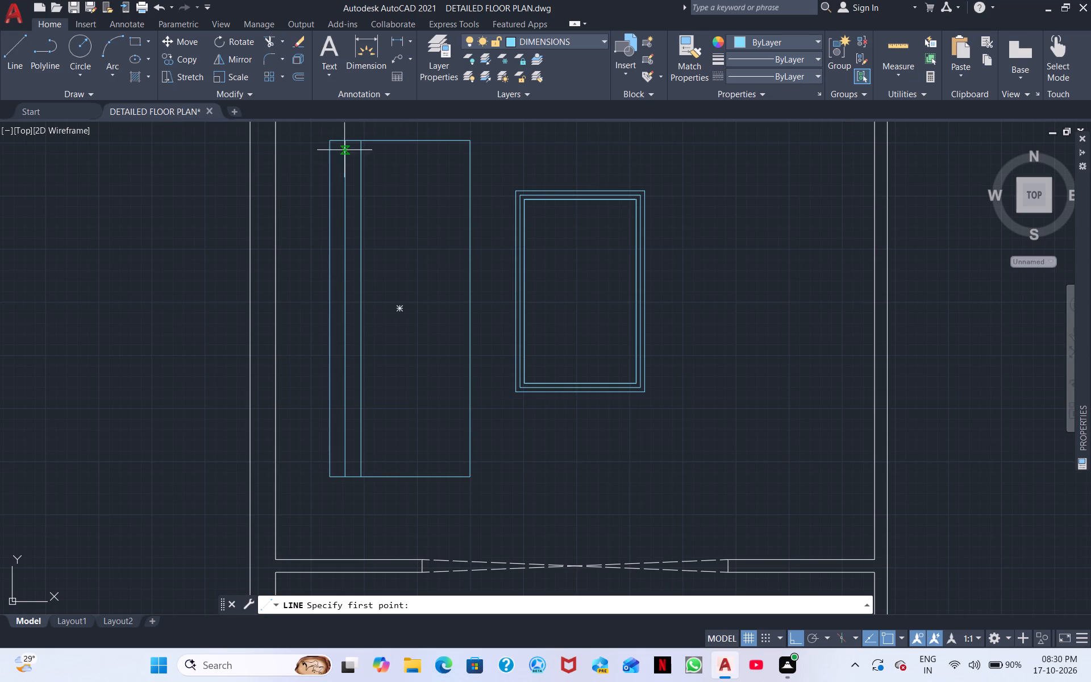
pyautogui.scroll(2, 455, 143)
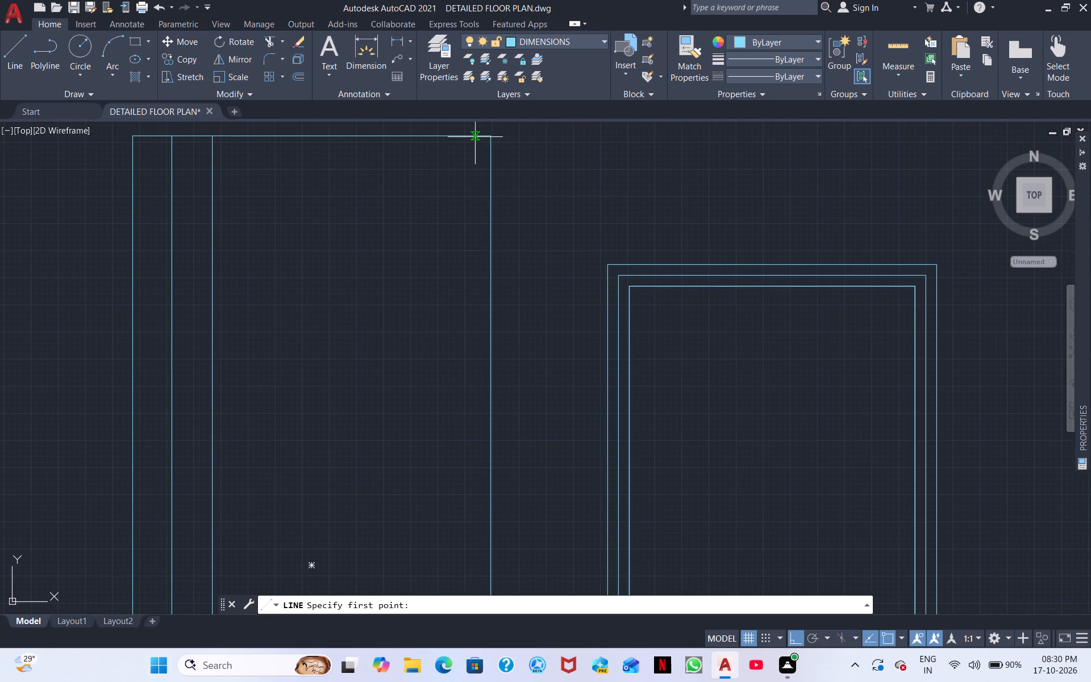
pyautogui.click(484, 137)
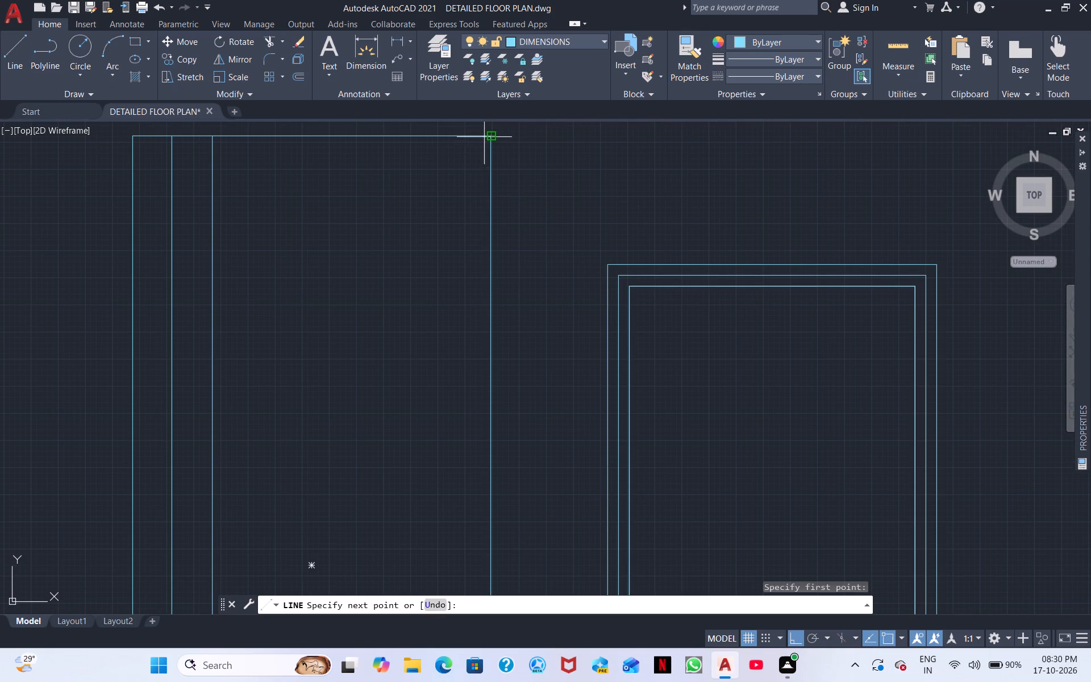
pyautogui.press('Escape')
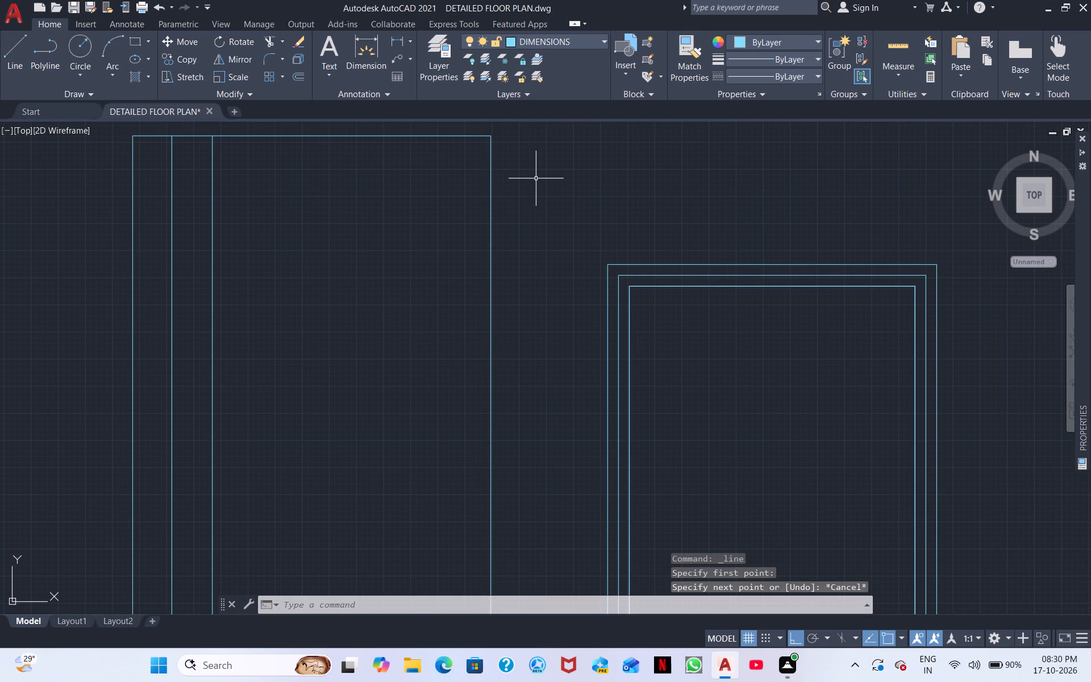
# Draw a horizontal line about 3" below the tall rectangle's north edge, from the second inner vertical line to the east edge.
pyautogui.rightClick(536, 178)
pyautogui.click(574, 186)
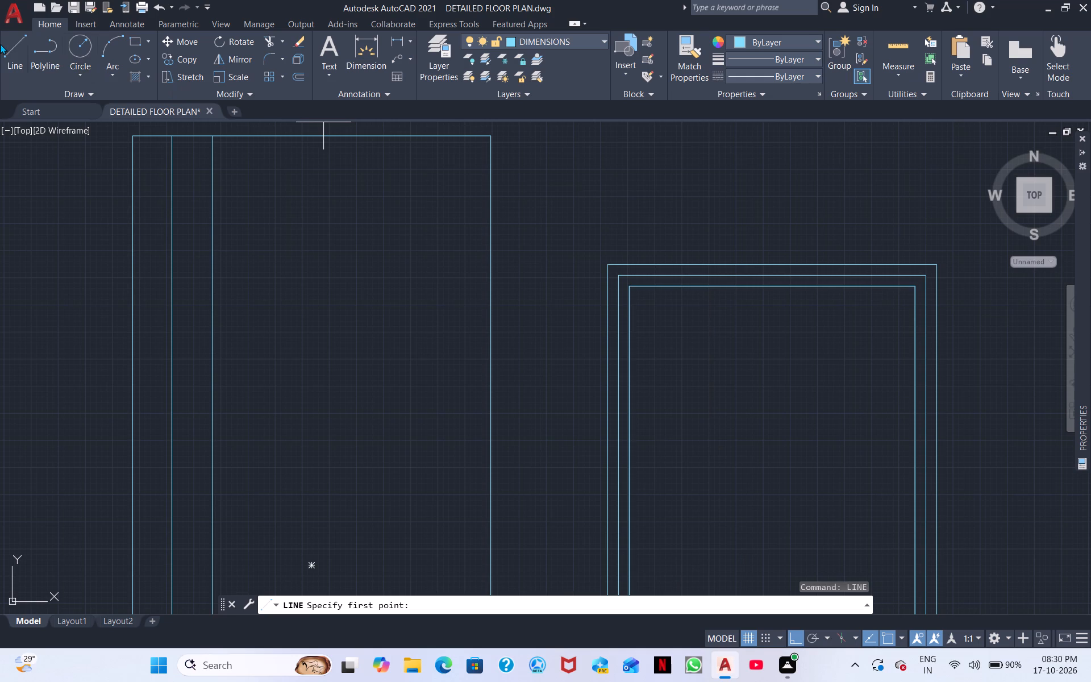
pyautogui.click(15, 47)
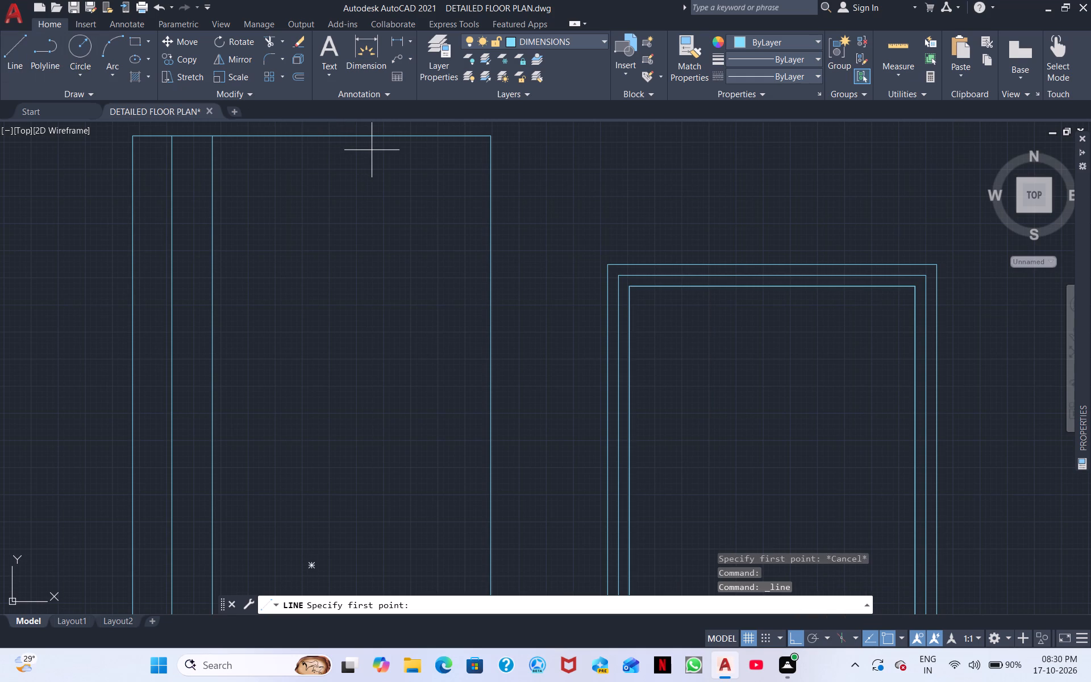
pyautogui.click(213, 169)
pyautogui.click(490, 170)
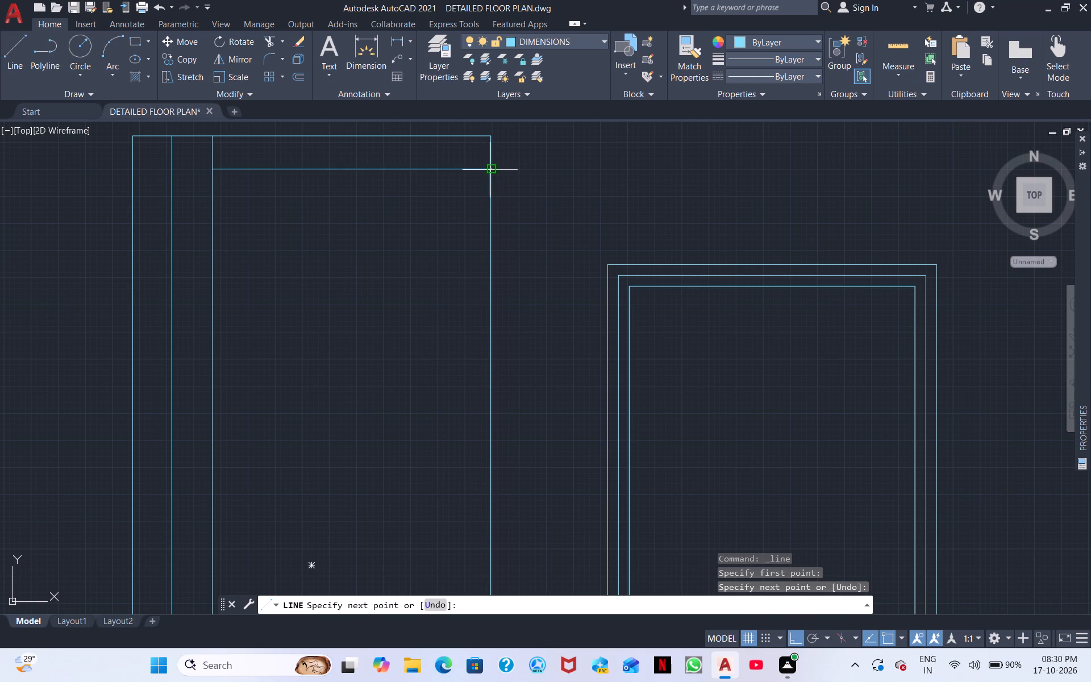
pyautogui.scroll(-1, 442, 215)
pyautogui.press('Escape')
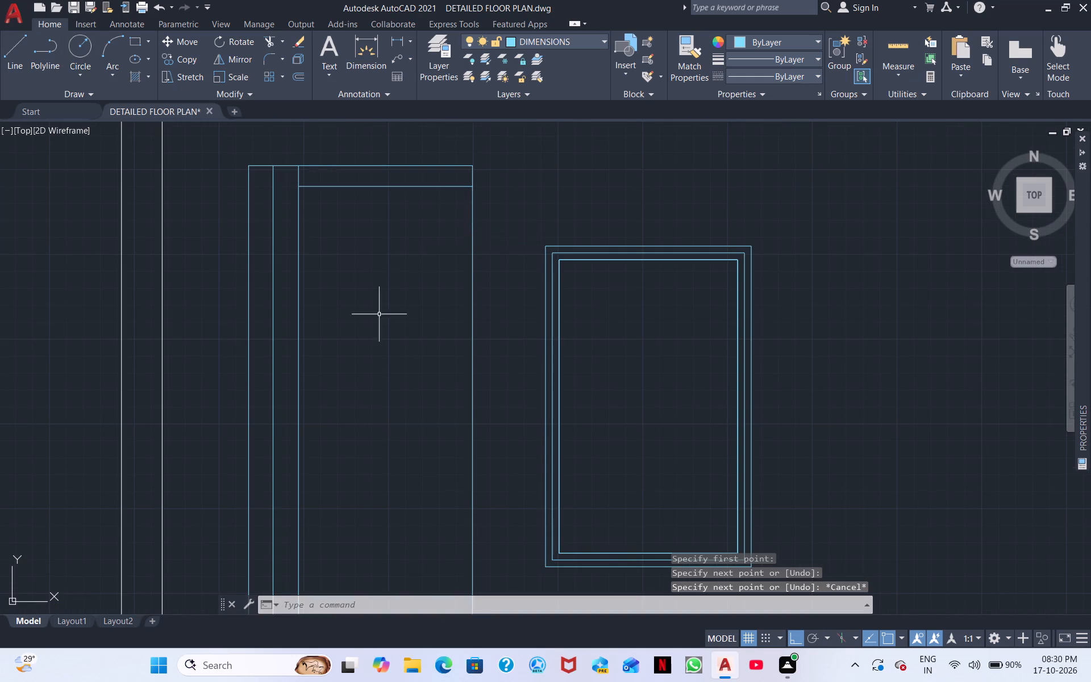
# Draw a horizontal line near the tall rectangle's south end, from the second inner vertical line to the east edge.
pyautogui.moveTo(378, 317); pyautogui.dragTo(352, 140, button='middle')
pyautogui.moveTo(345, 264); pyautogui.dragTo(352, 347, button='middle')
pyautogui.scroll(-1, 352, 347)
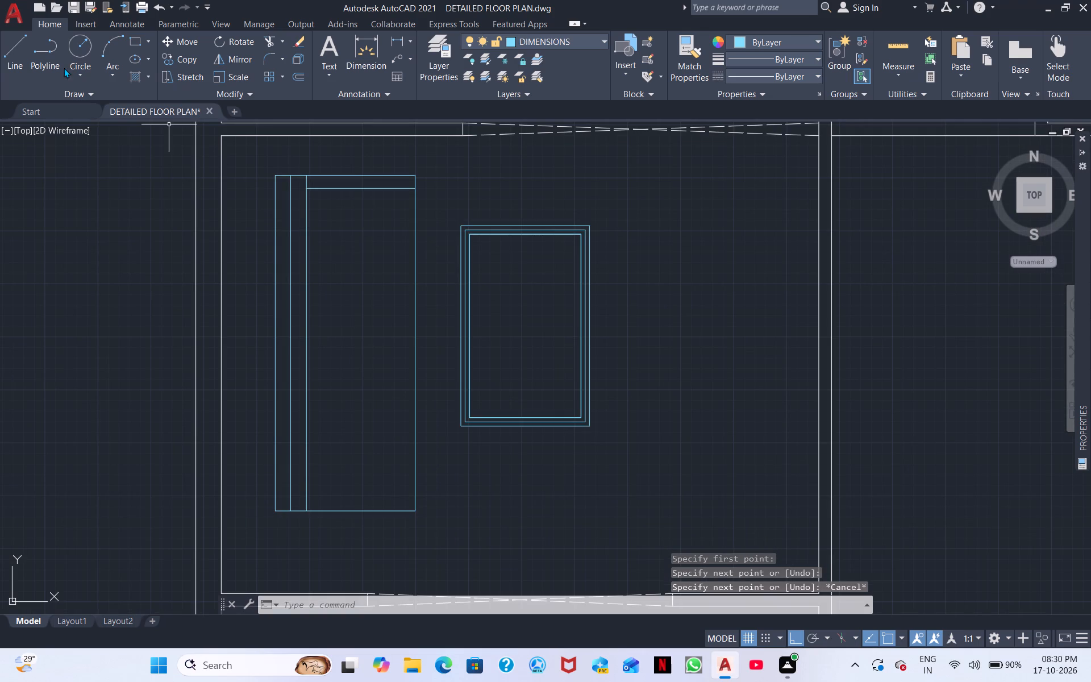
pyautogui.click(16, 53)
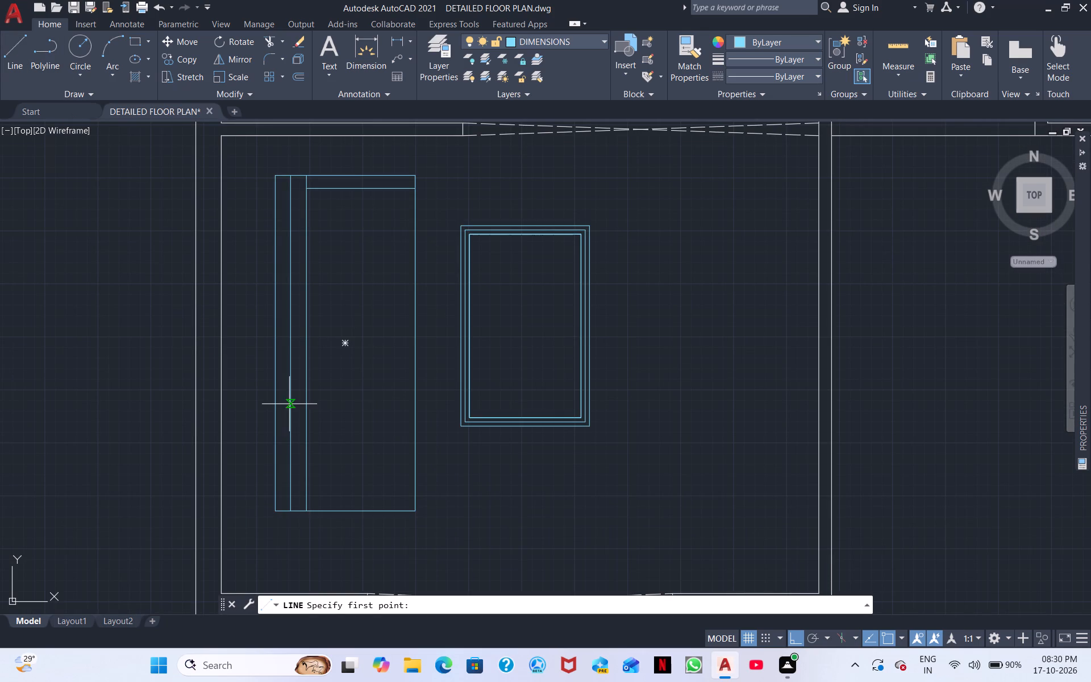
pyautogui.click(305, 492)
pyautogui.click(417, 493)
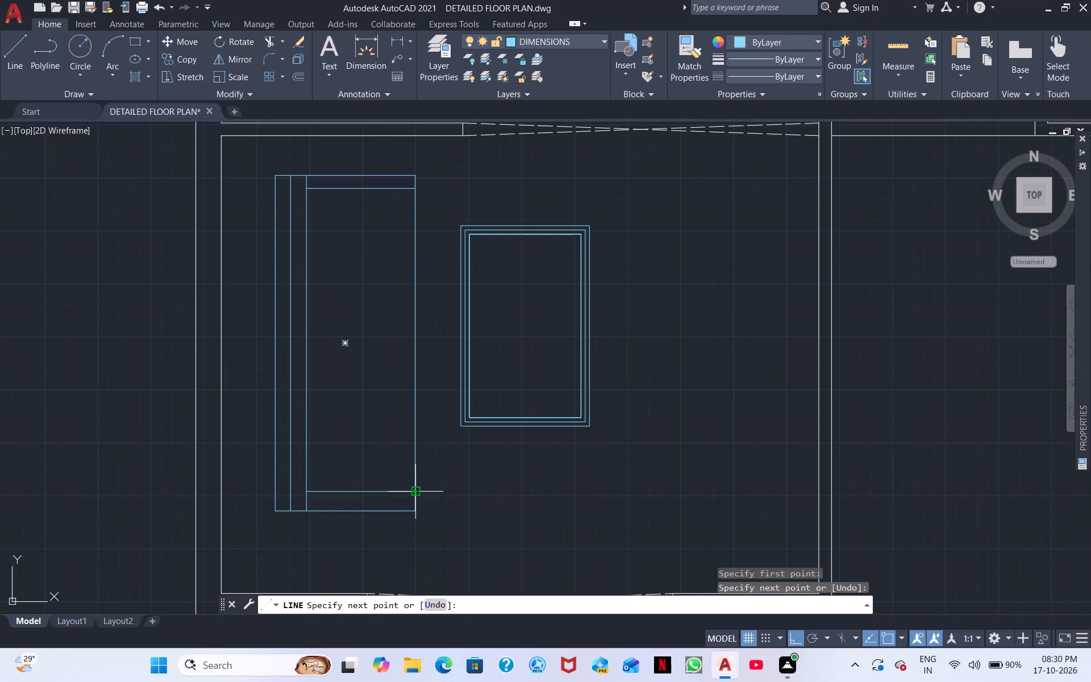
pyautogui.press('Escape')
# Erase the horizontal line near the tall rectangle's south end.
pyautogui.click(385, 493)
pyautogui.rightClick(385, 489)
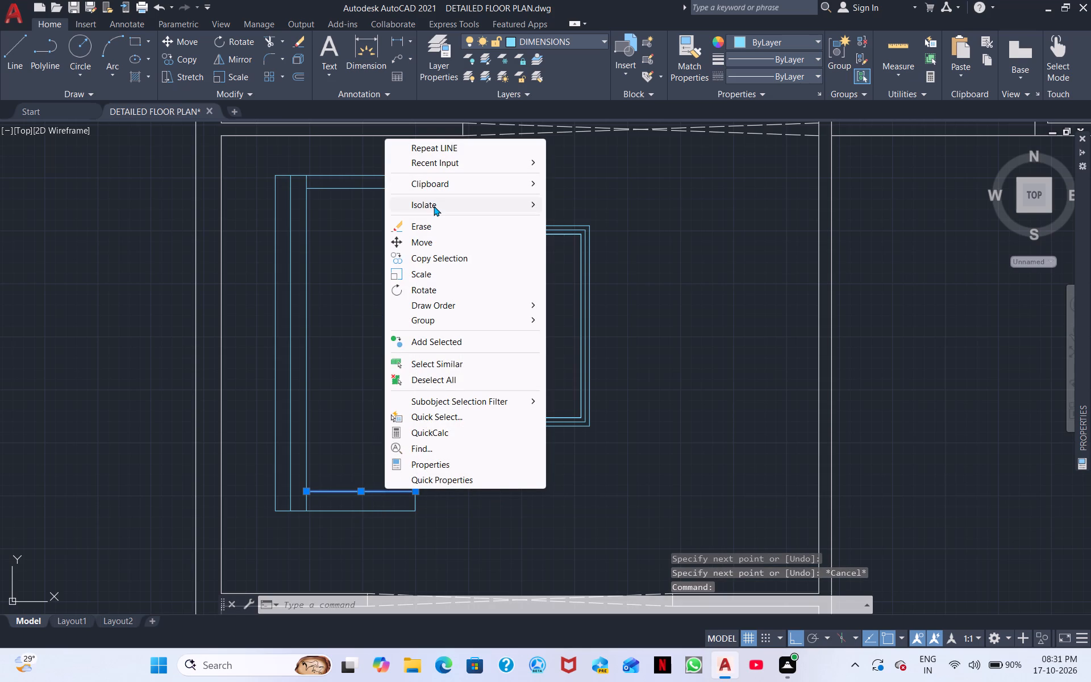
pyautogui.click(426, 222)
# Measure the gap between the tall rectangle's north edge and the horizontal line below it with a linear dimension.
pyautogui.scroll(1, 340, 189)
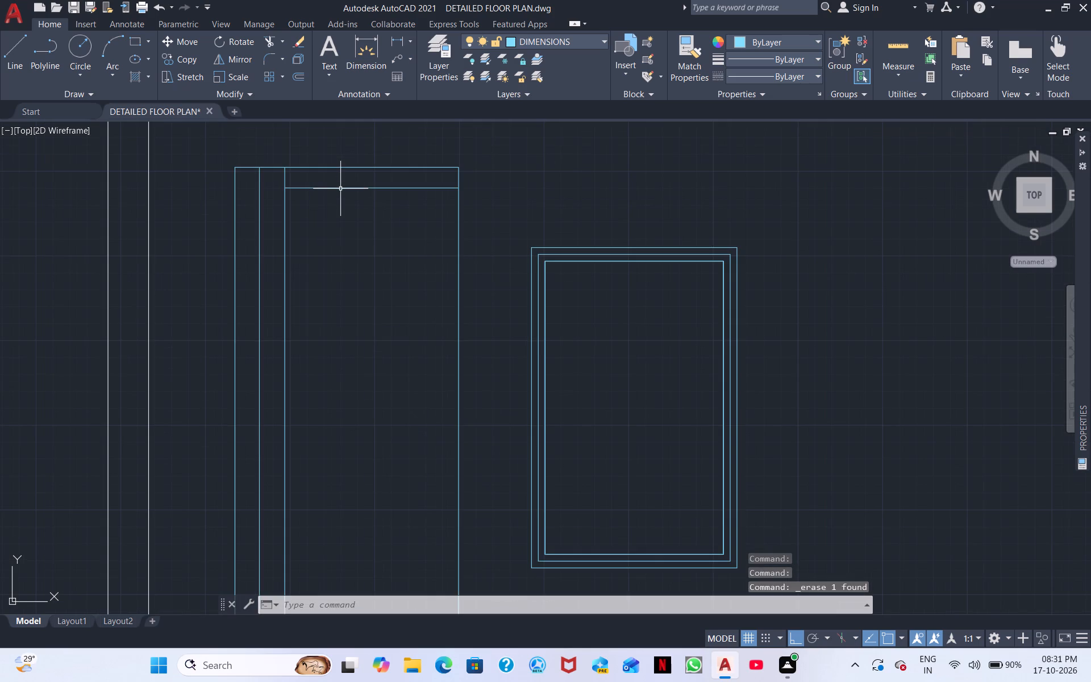
pyautogui.click(394, 37)
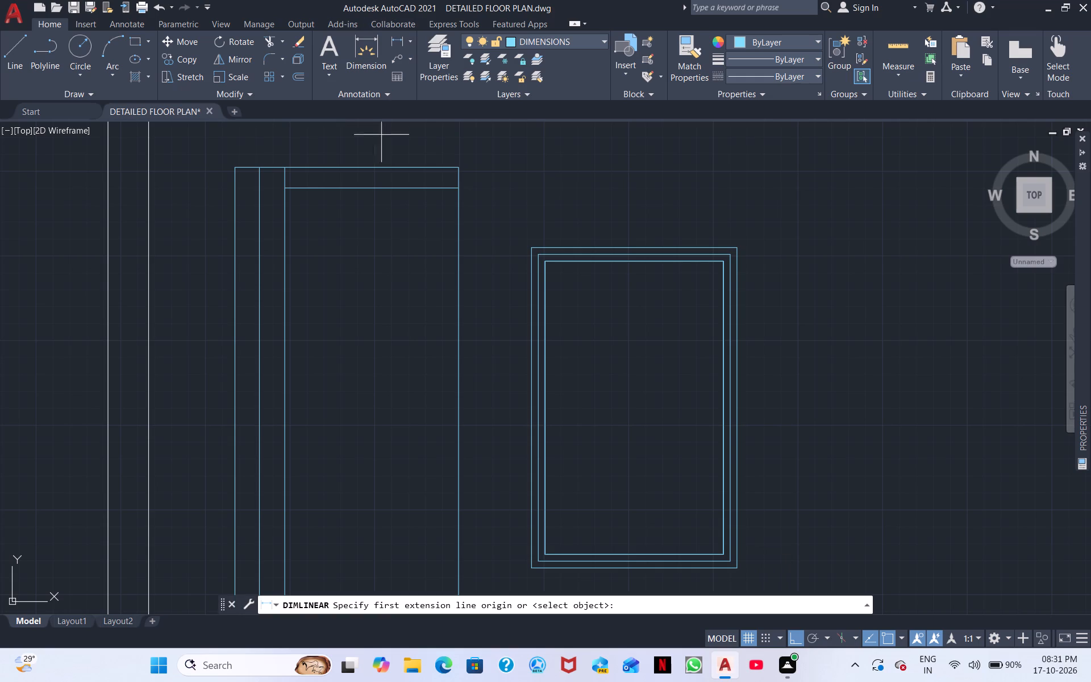
pyautogui.scroll(3, 376, 165)
pyautogui.click(374, 169)
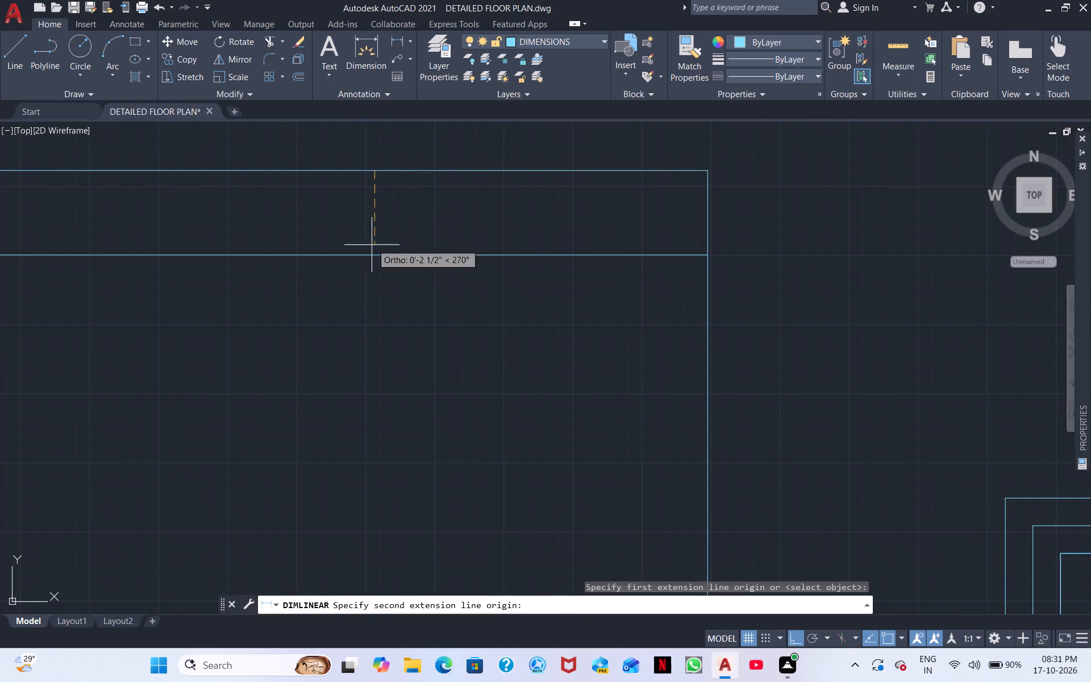
pyautogui.click(374, 256)
pyautogui.scroll(-2, 419, 256)
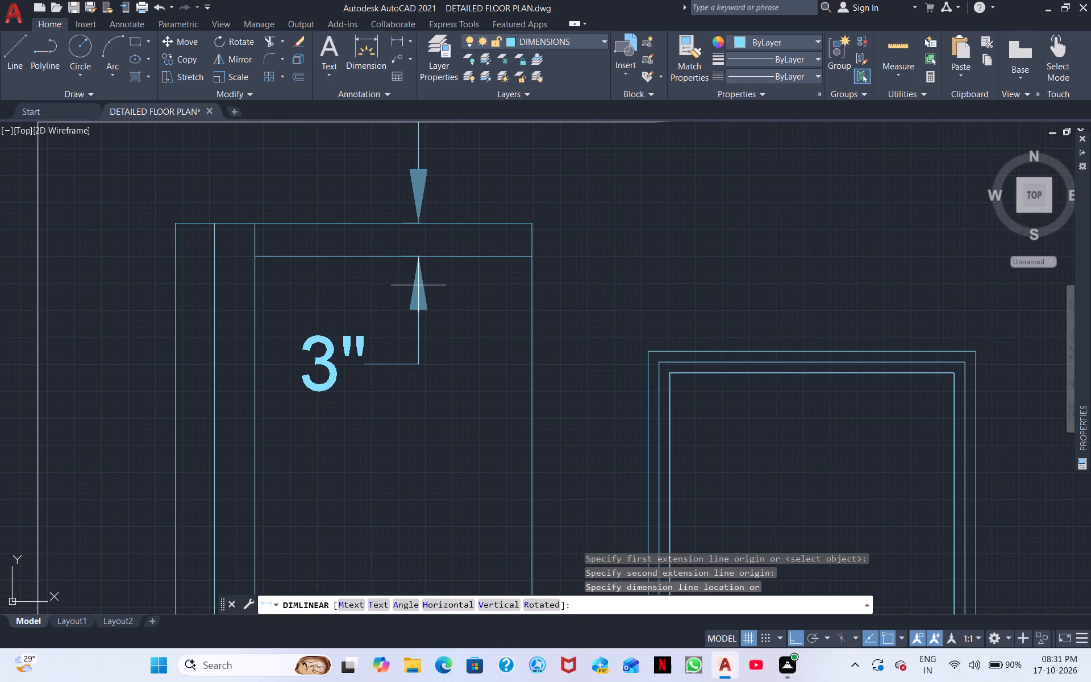
pyautogui.press('Escape')
# Draw a short horizontal line eastward from the tall rectangle's southeast corner.
pyautogui.moveTo(418, 286); pyautogui.dragTo(338, 92, button='middle')
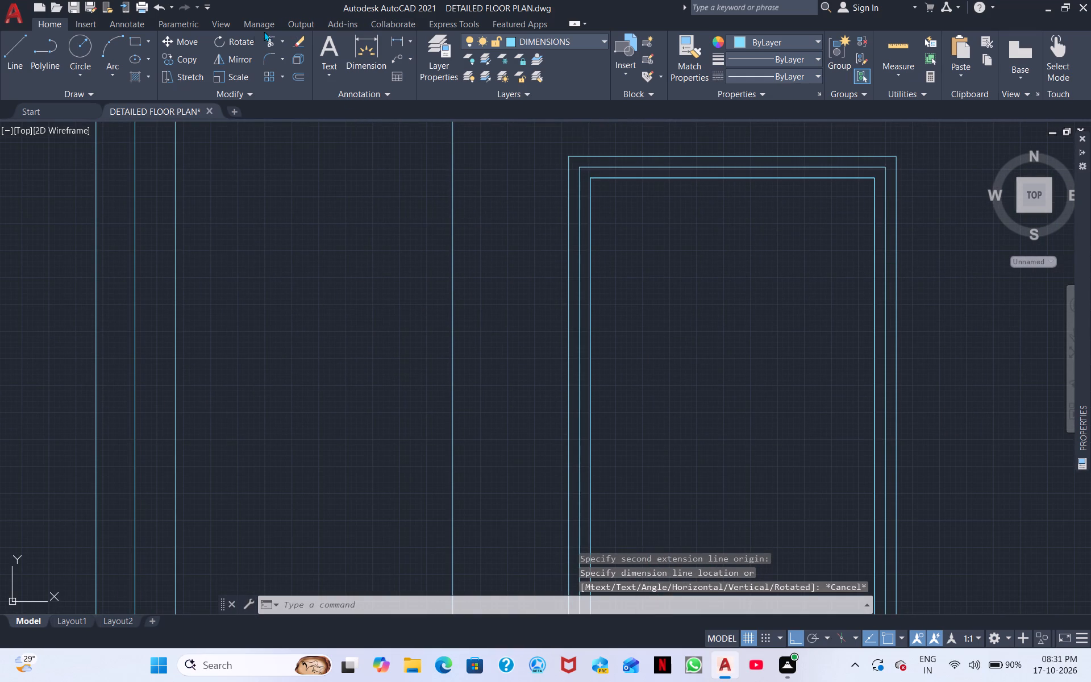
pyautogui.click(18, 48)
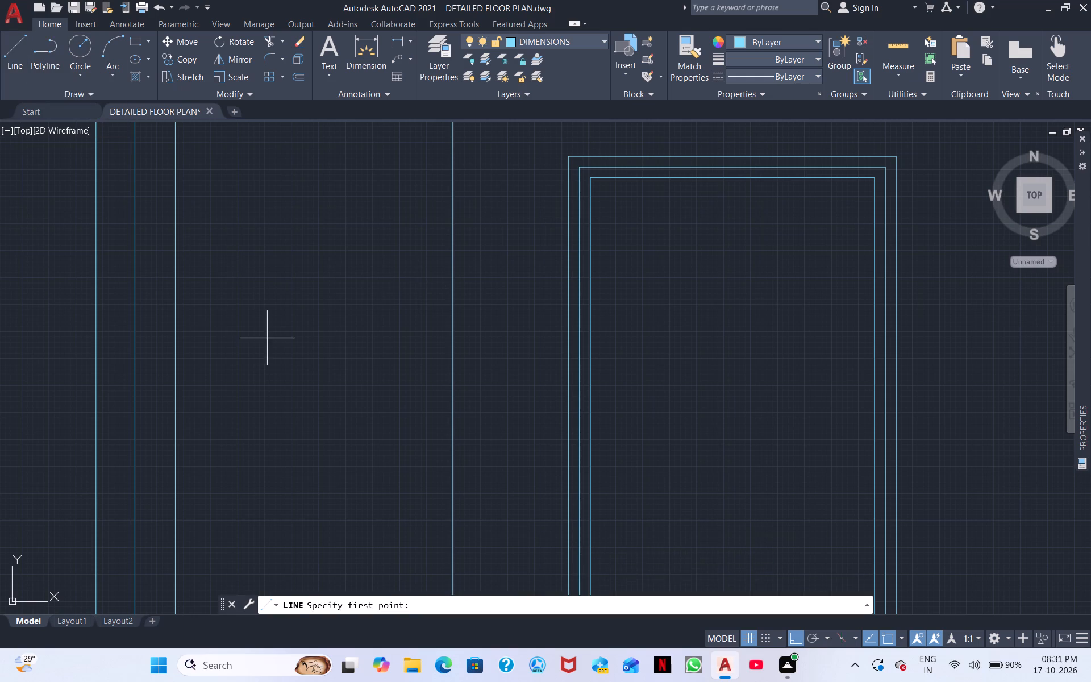
pyautogui.moveTo(268, 338); pyautogui.dragTo(247, 90, button='middle')
pyautogui.scroll(-2, 293, 240)
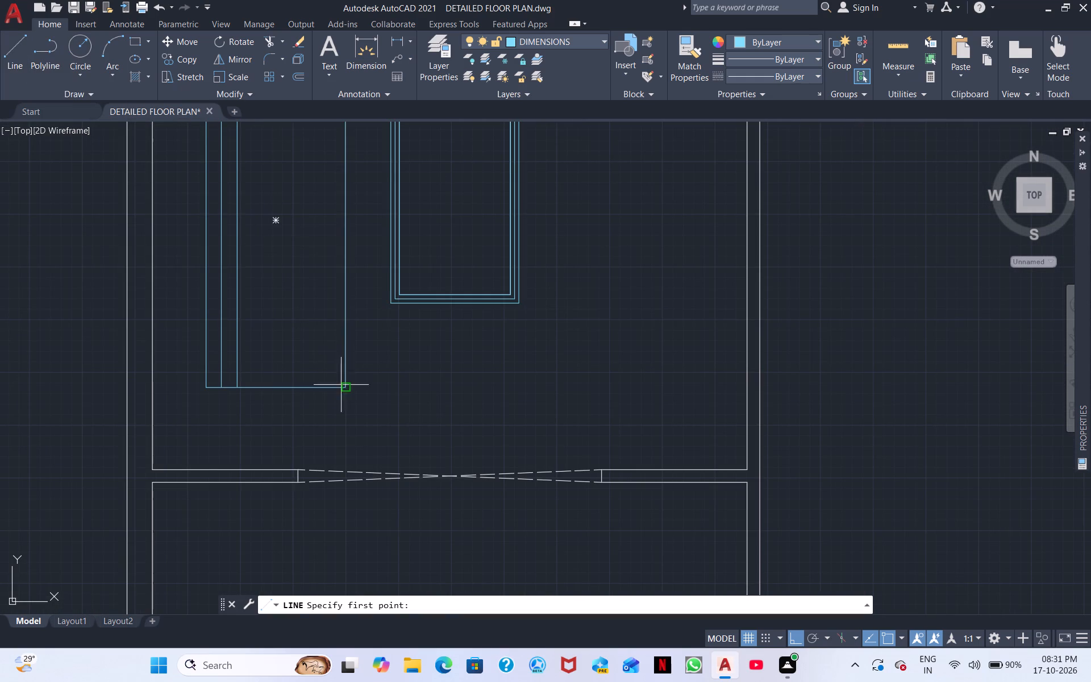
pyautogui.click(345, 389)
pyautogui.click(358, 387)
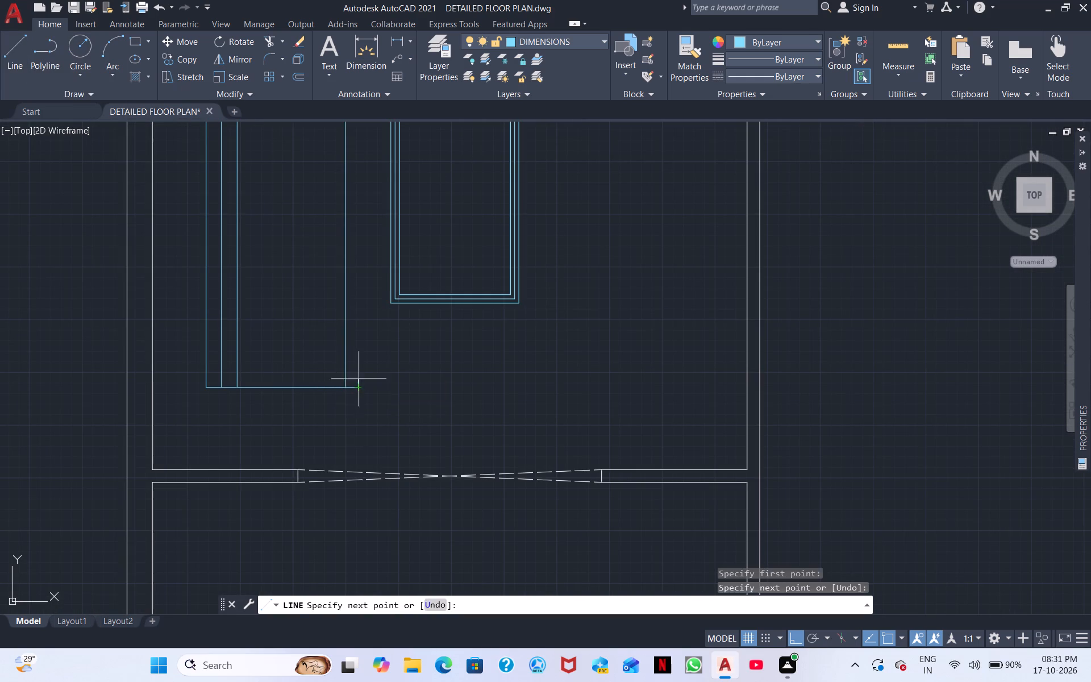
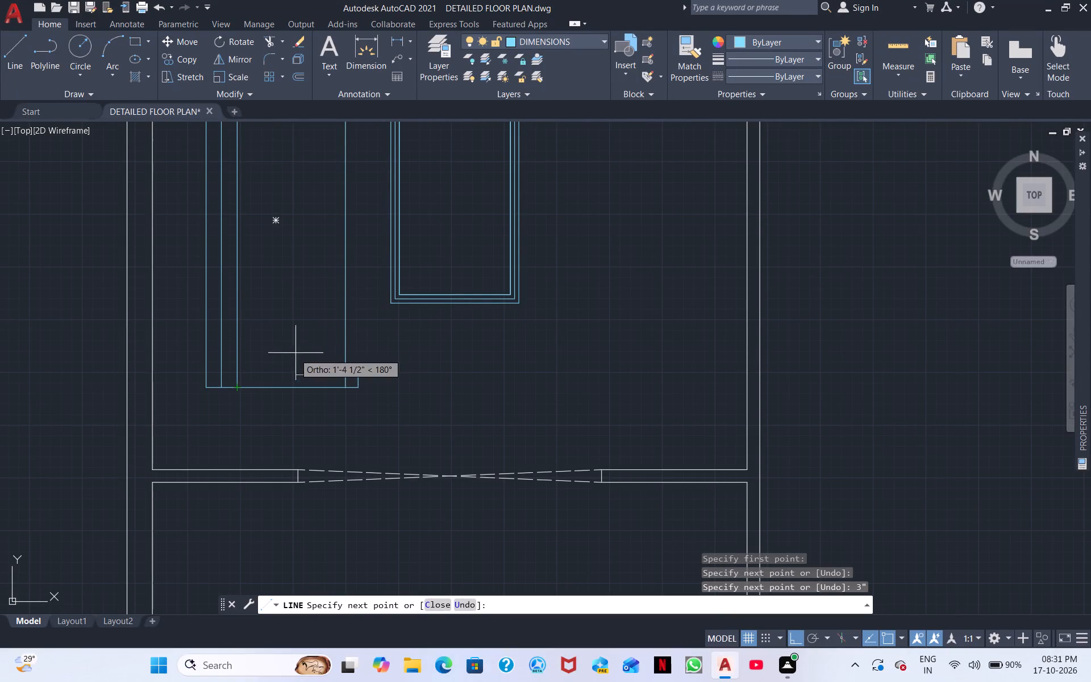
# Continue the line west from the top of the 3" segment to the sofa's second inner vertical line, forming the south armrest.
pyautogui.click(345, 371)
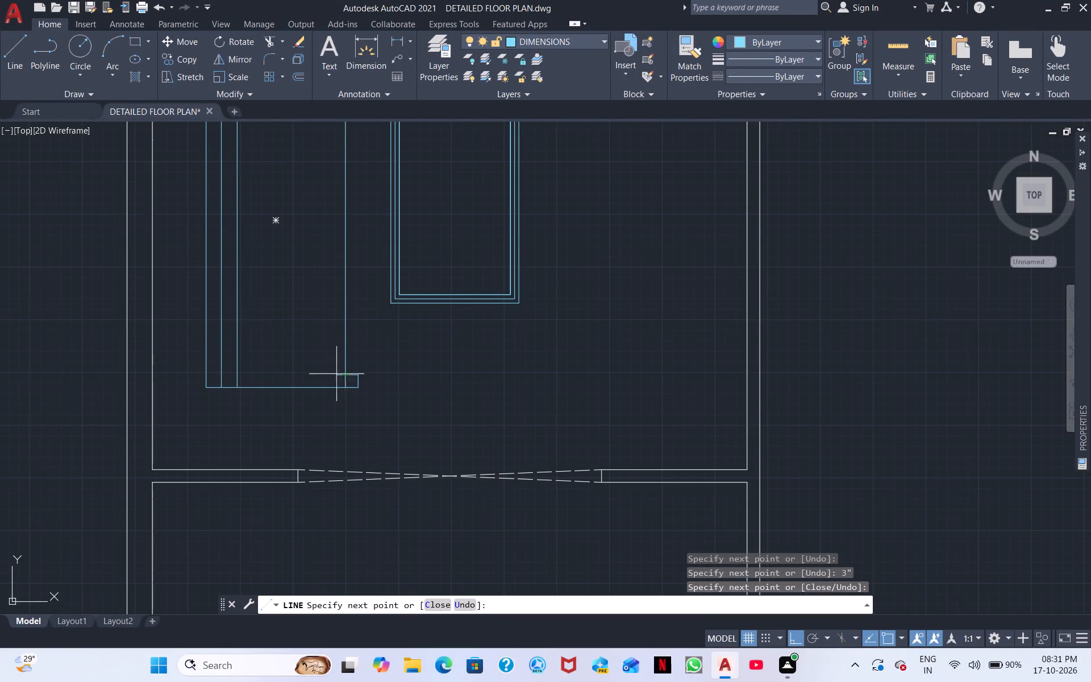
pyautogui.moveTo(283, 374); pyautogui.dragTo(454, 366, button='middle')
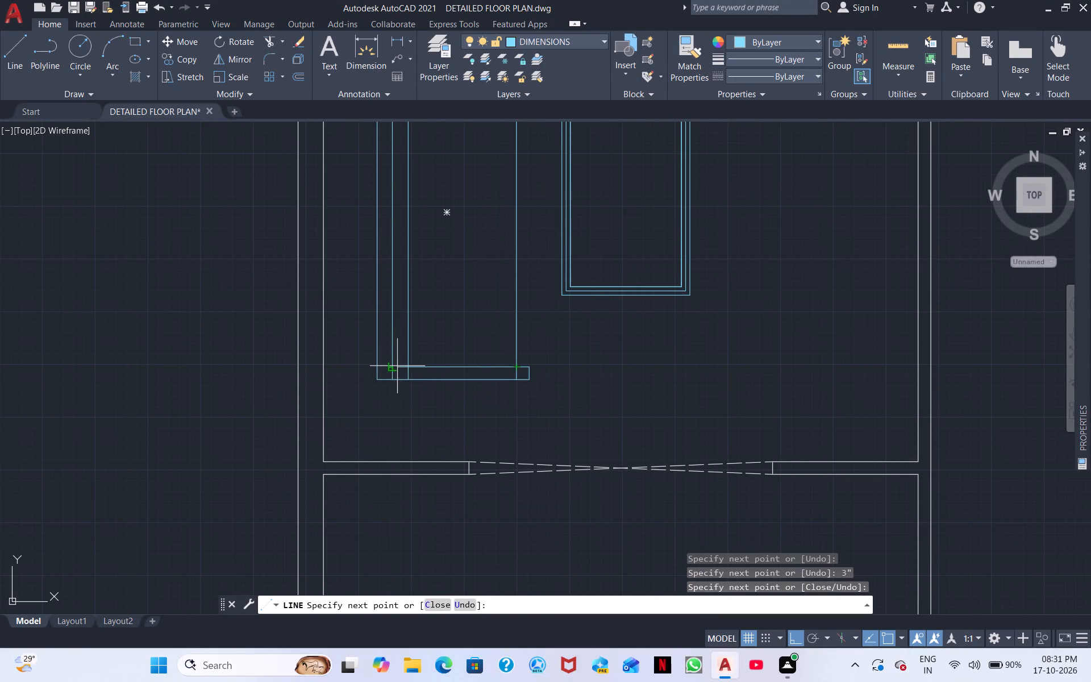
pyautogui.click(408, 364)
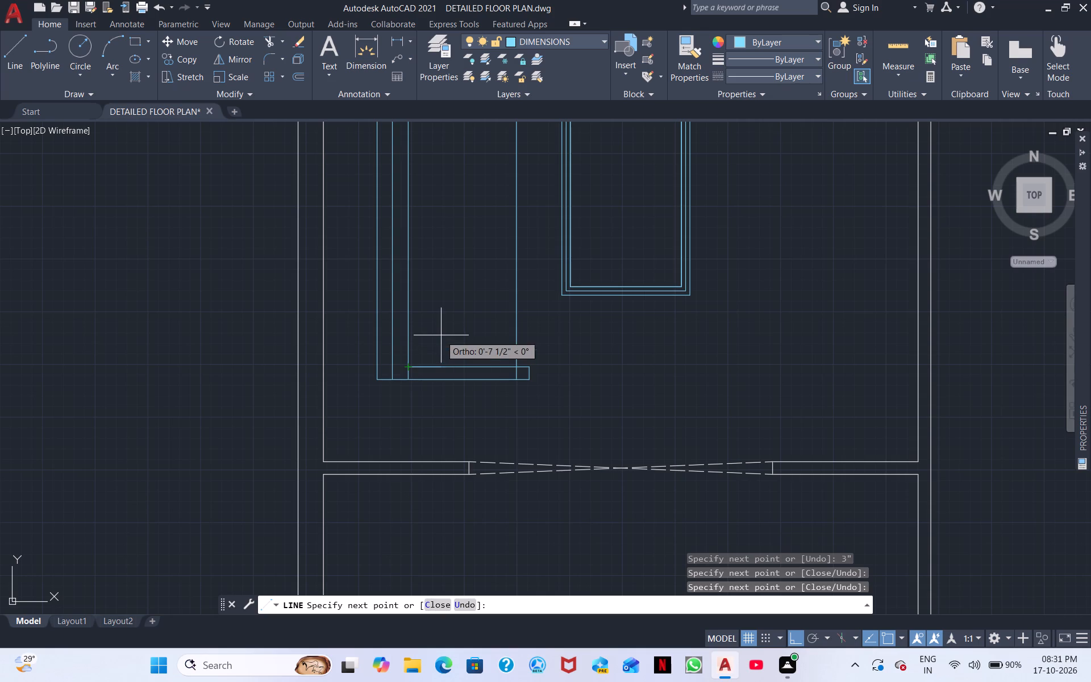
pyautogui.rightClick(440, 335)
pyautogui.click(469, 360)
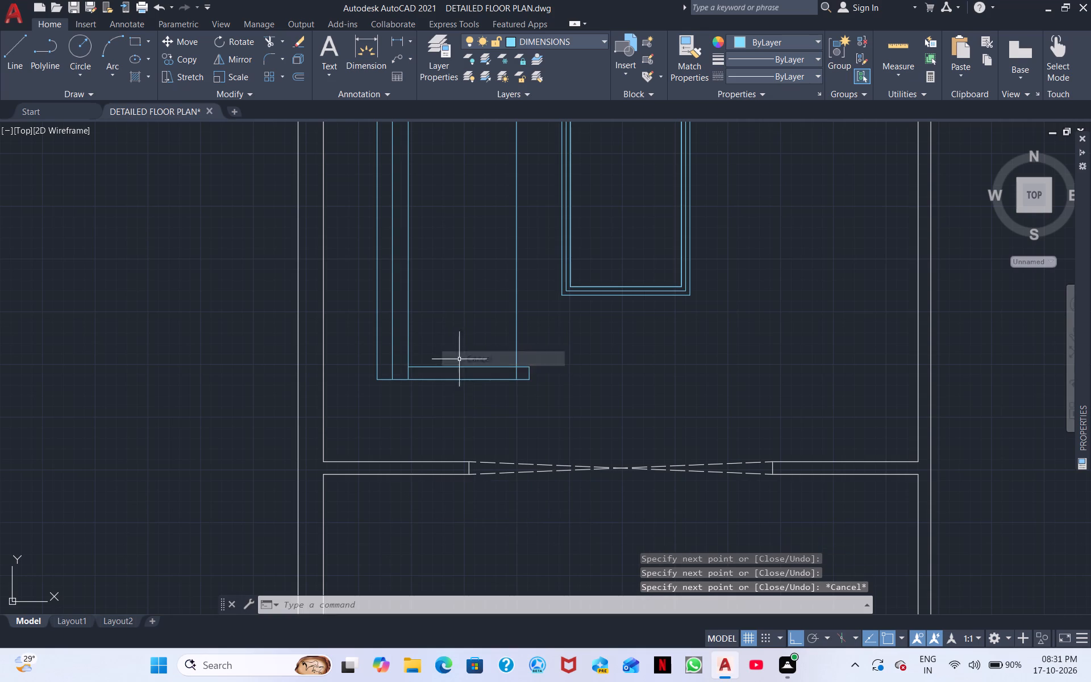
# Trim the three short line pieces projecting east beyond the sofa's southeast corner.
pyautogui.doubleClick(277, 41)
pyautogui.click(266, 43)
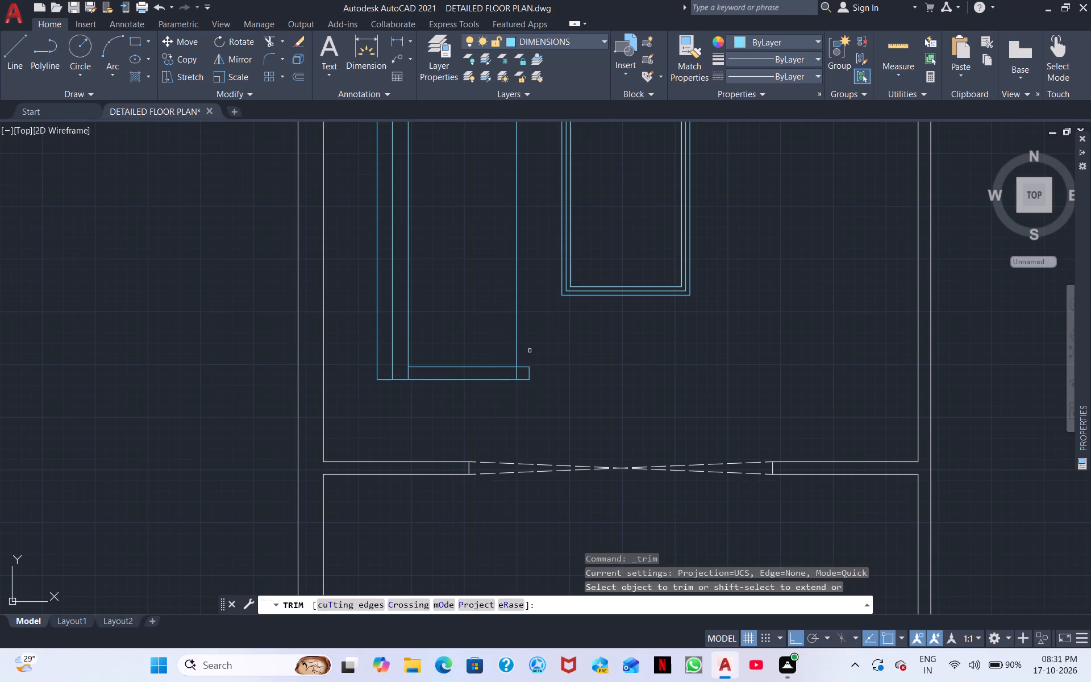
pyautogui.click(522, 365)
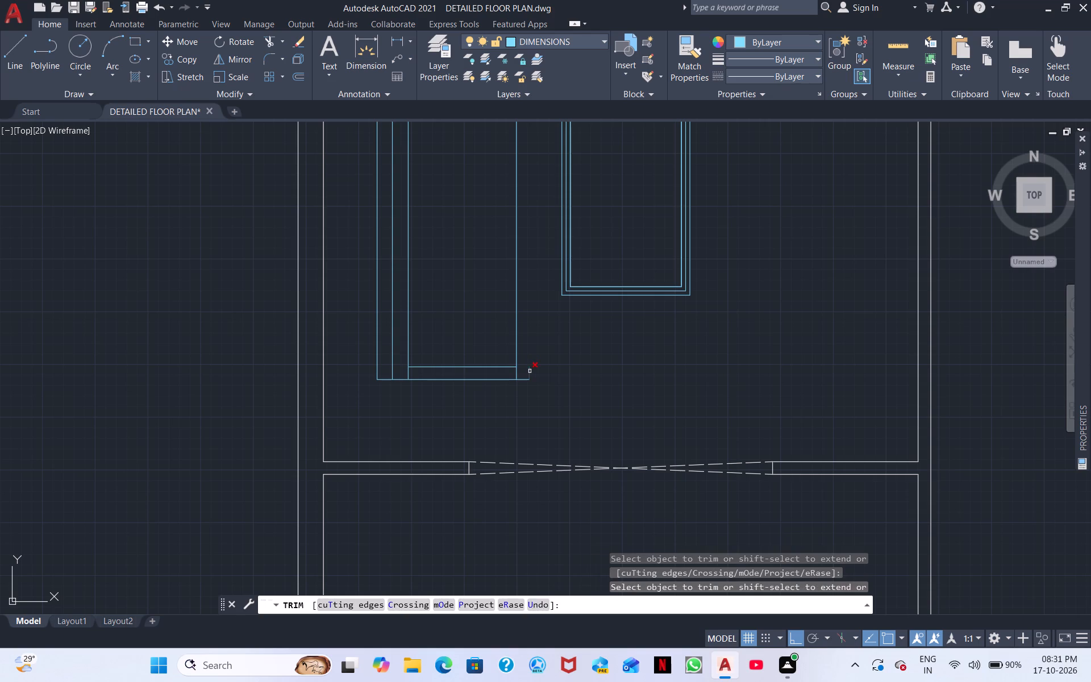
pyautogui.click(530, 371)
pyautogui.click(524, 378)
pyautogui.moveTo(532, 348); pyautogui.dragTo(540, 483, button='middle')
pyautogui.press('Escape')
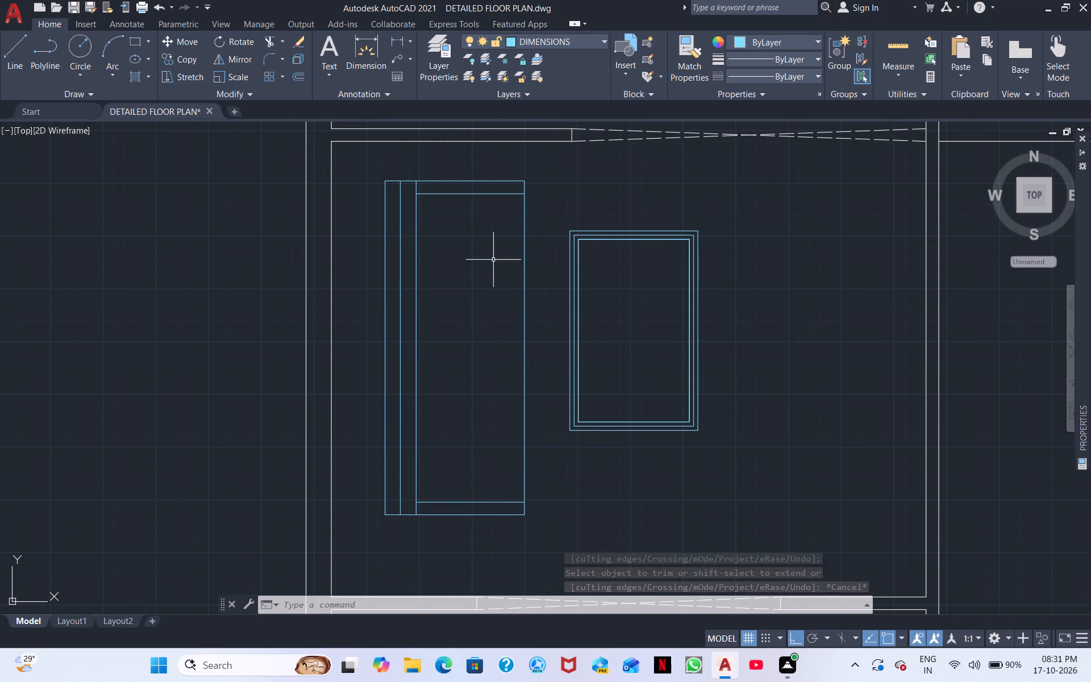
# Draw two horizontal lines across the sofa seat, from the second inner vertical line to the east edge, dividing it into three.
pyautogui.moveTo(479, 260); pyautogui.dragTo(329, 248, button='middle')
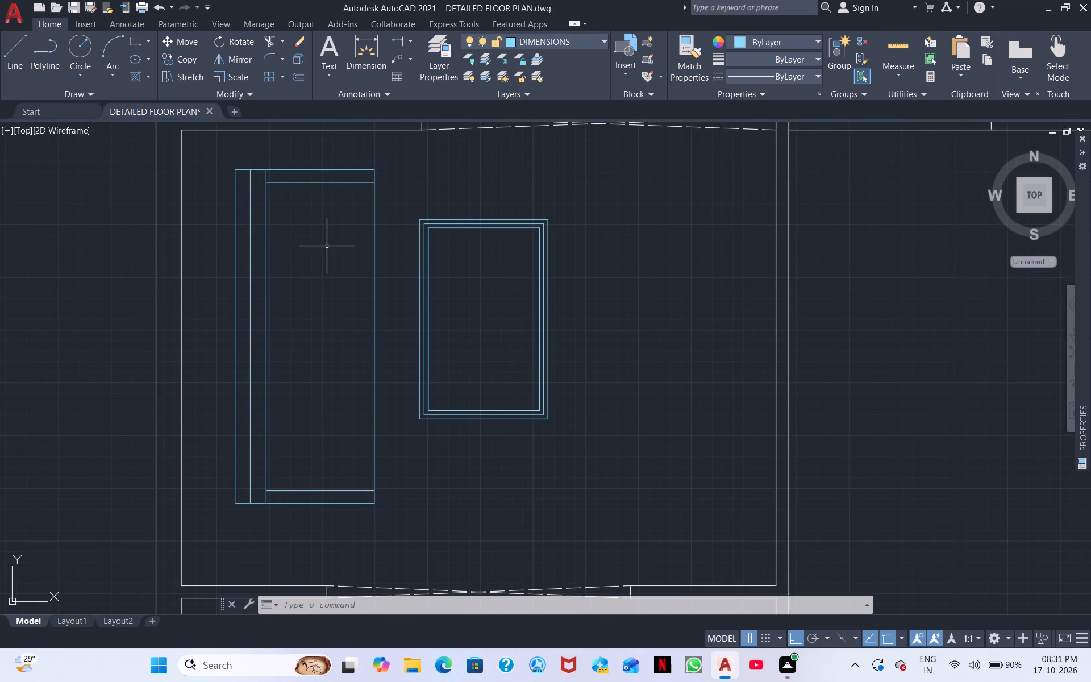
pyautogui.click(10, 57)
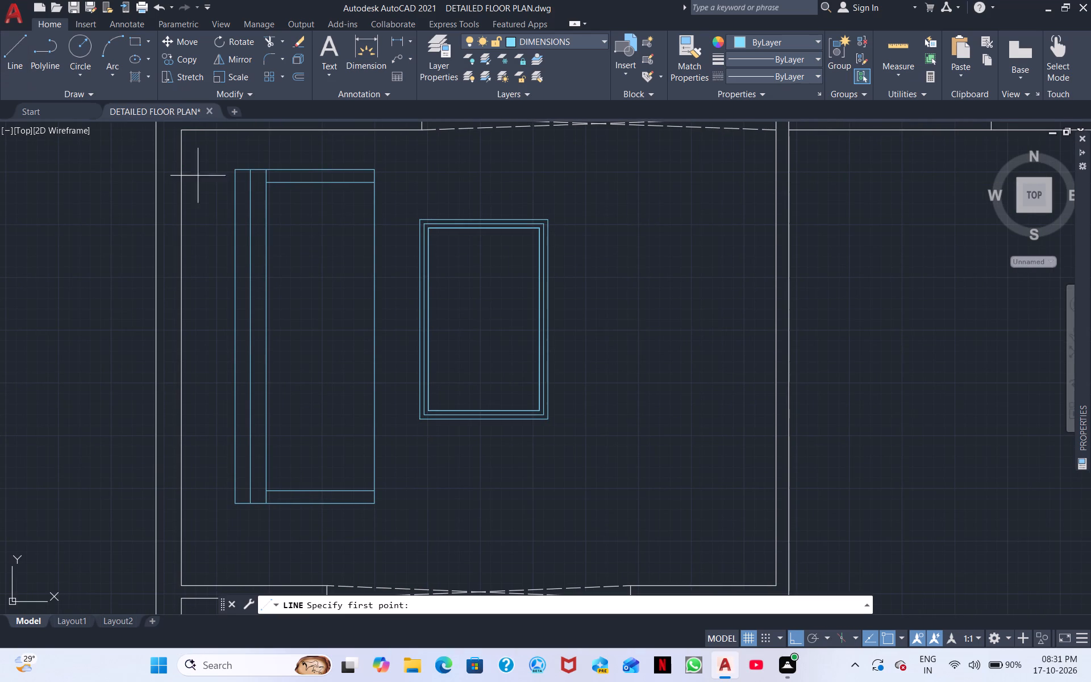
pyautogui.click(265, 253)
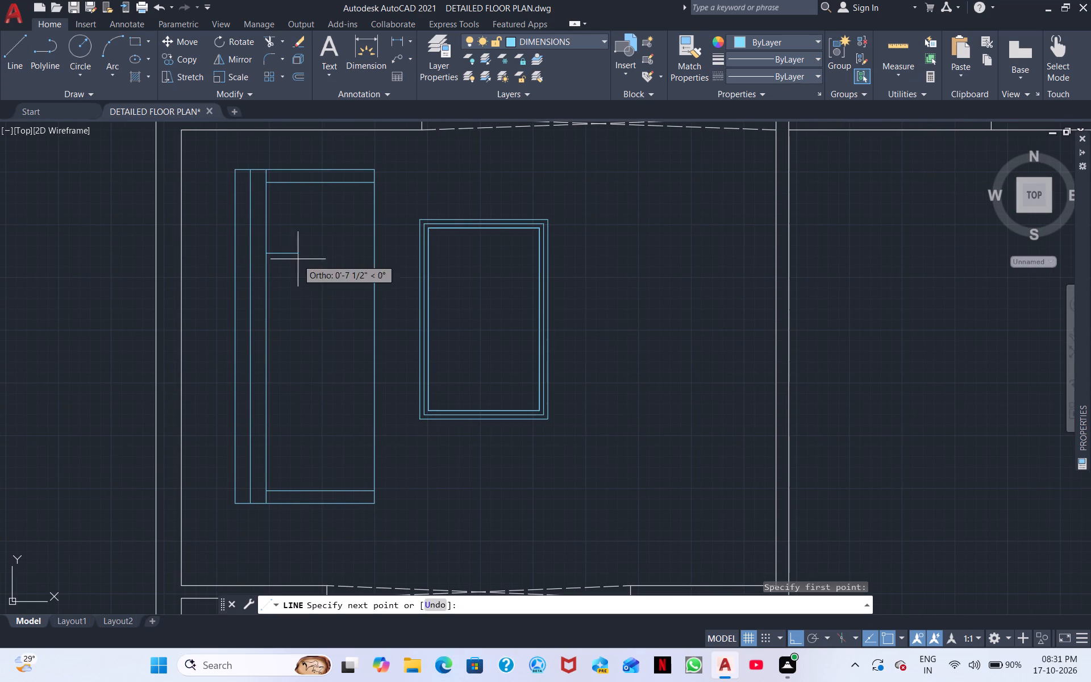
pyautogui.click(374, 253)
pyautogui.press('Escape')
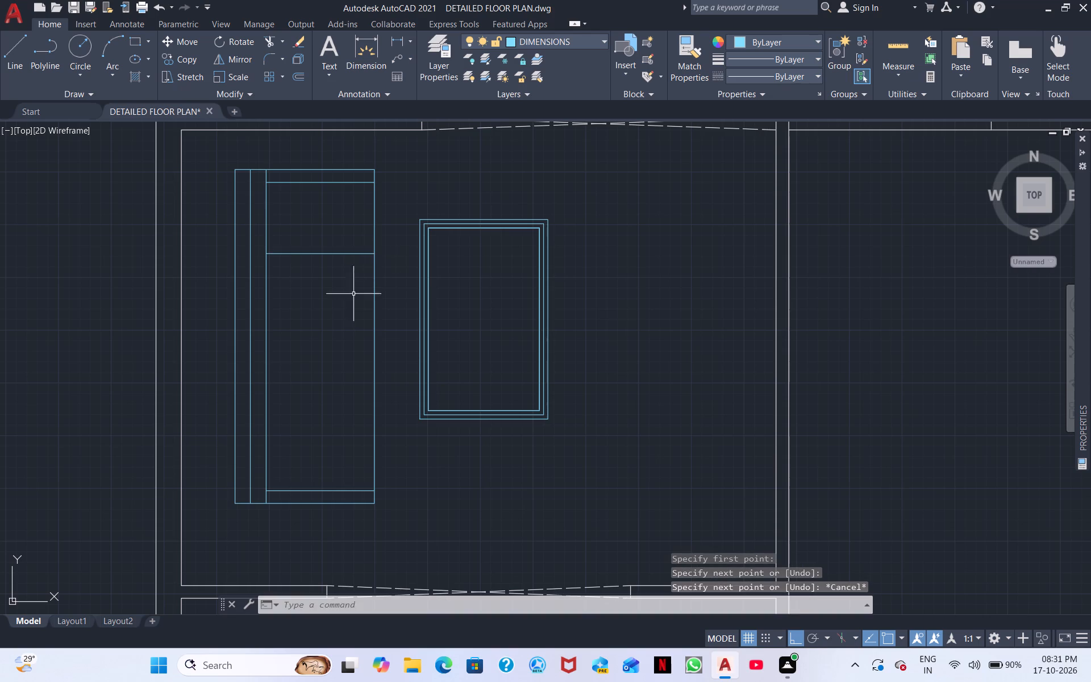
pyautogui.click(18, 66)
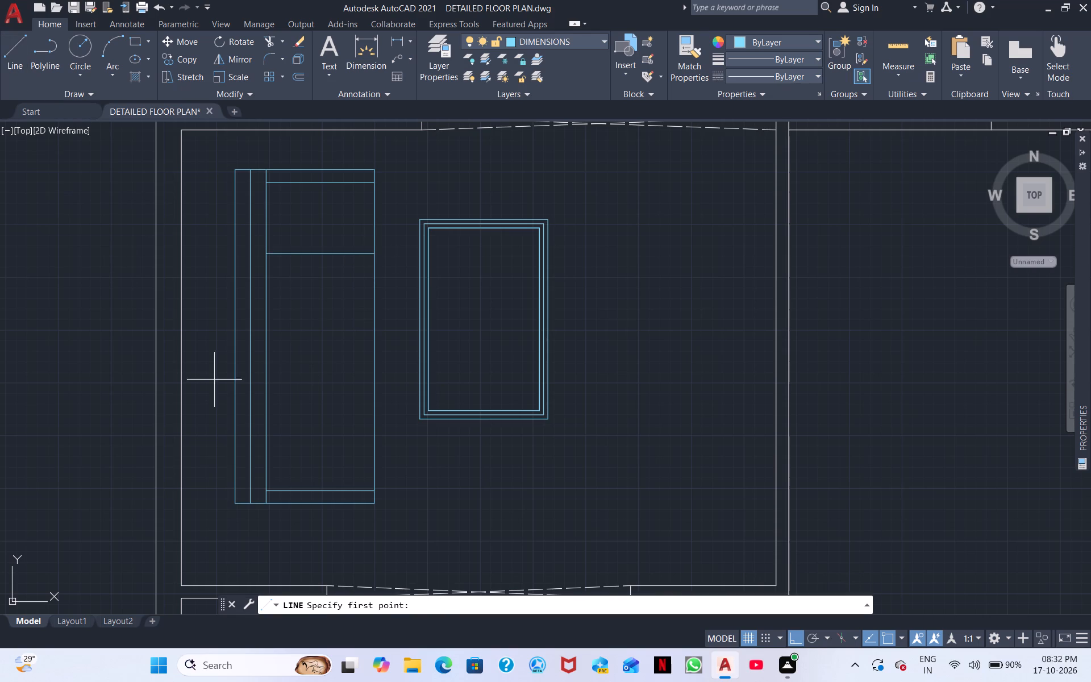
pyautogui.click(271, 396)
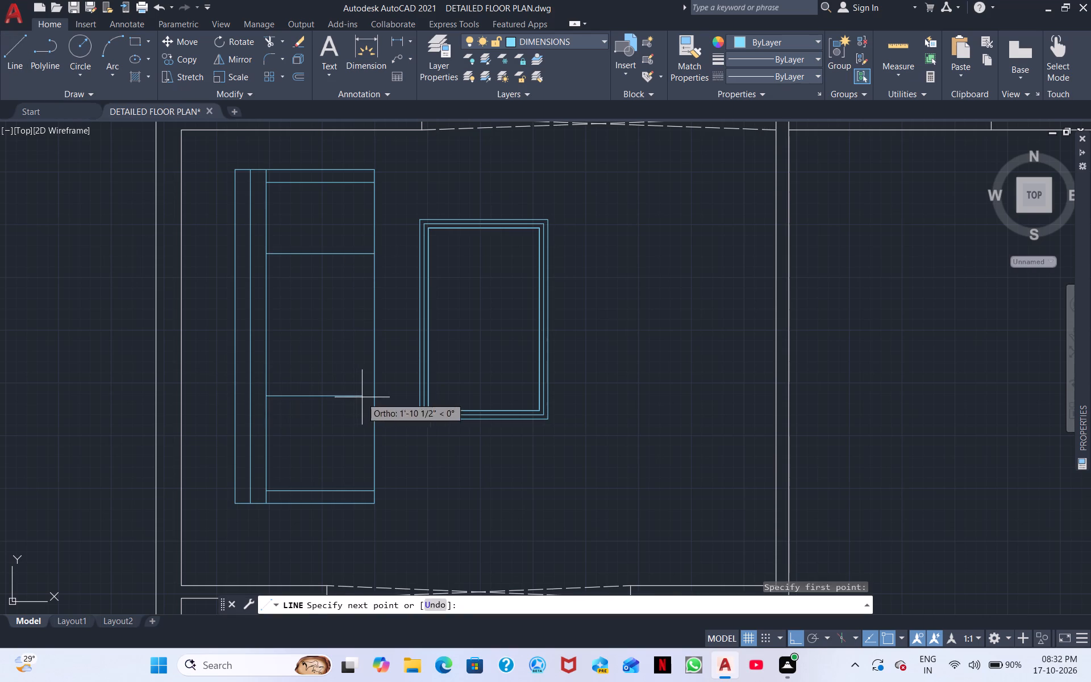
pyautogui.click(374, 396)
pyautogui.press('Escape')
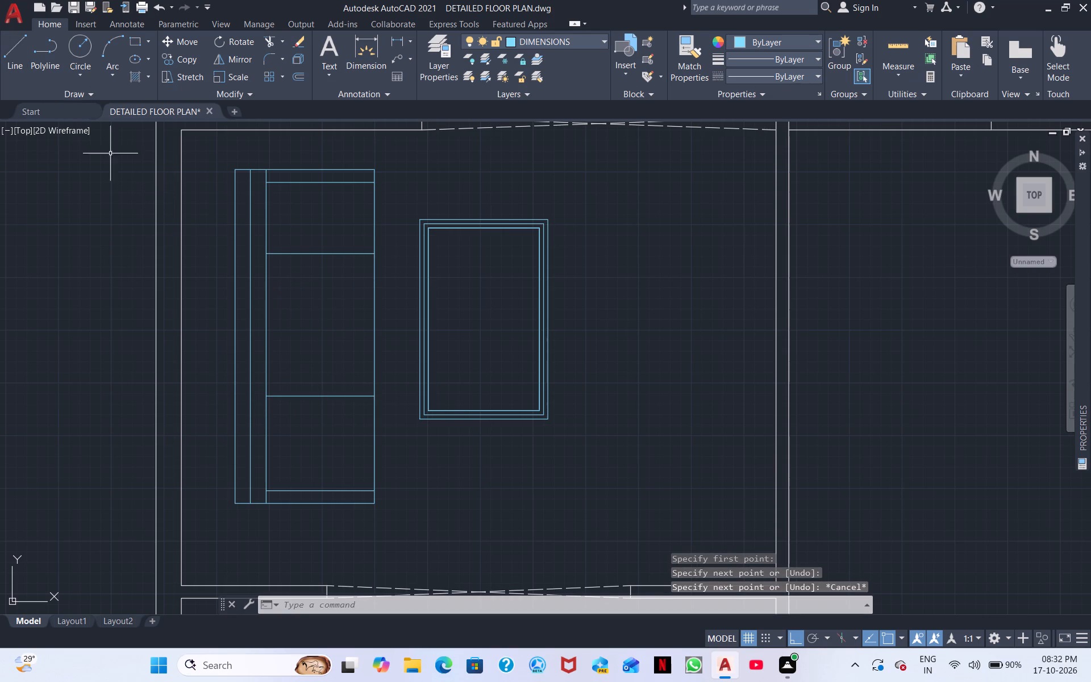
# Draw a second parallel line beside each seat divider, just inside the middle seat, from the inner vertical line to the east edge.
pyautogui.click(24, 56)
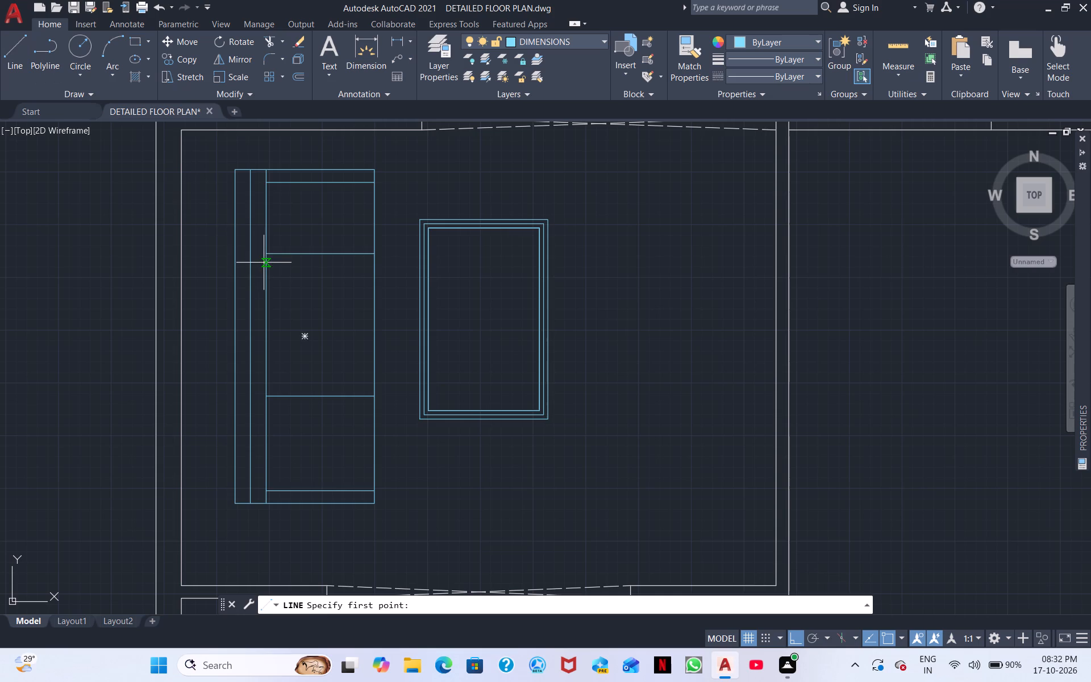
pyautogui.click(264, 263)
pyautogui.click(372, 266)
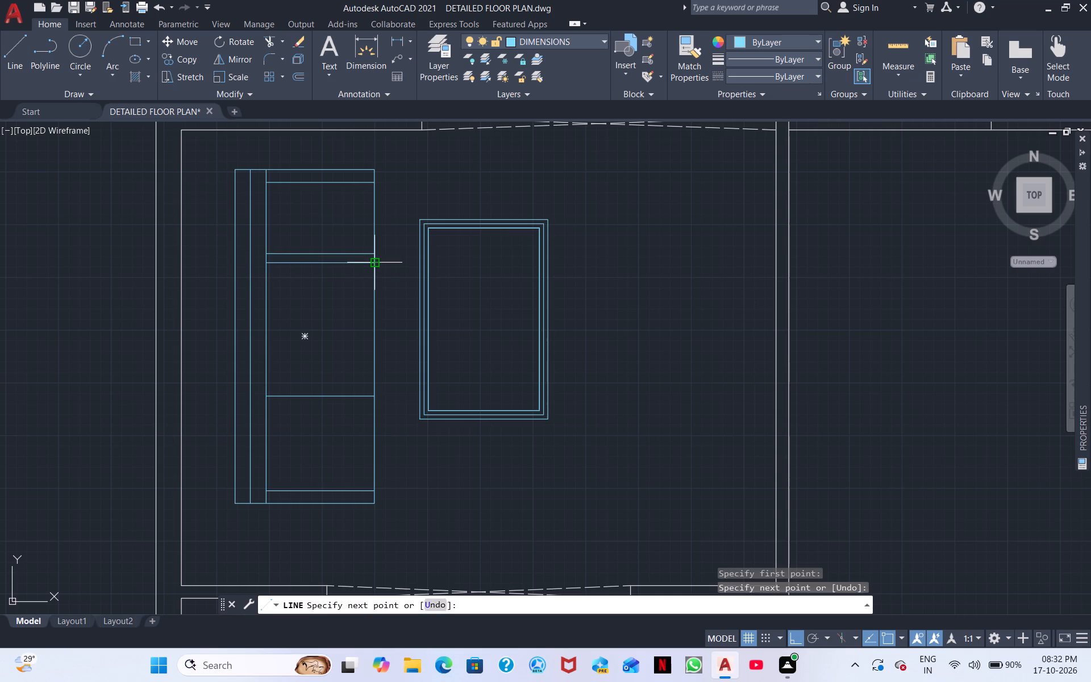
pyautogui.press('Escape')
pyautogui.click(9, 56)
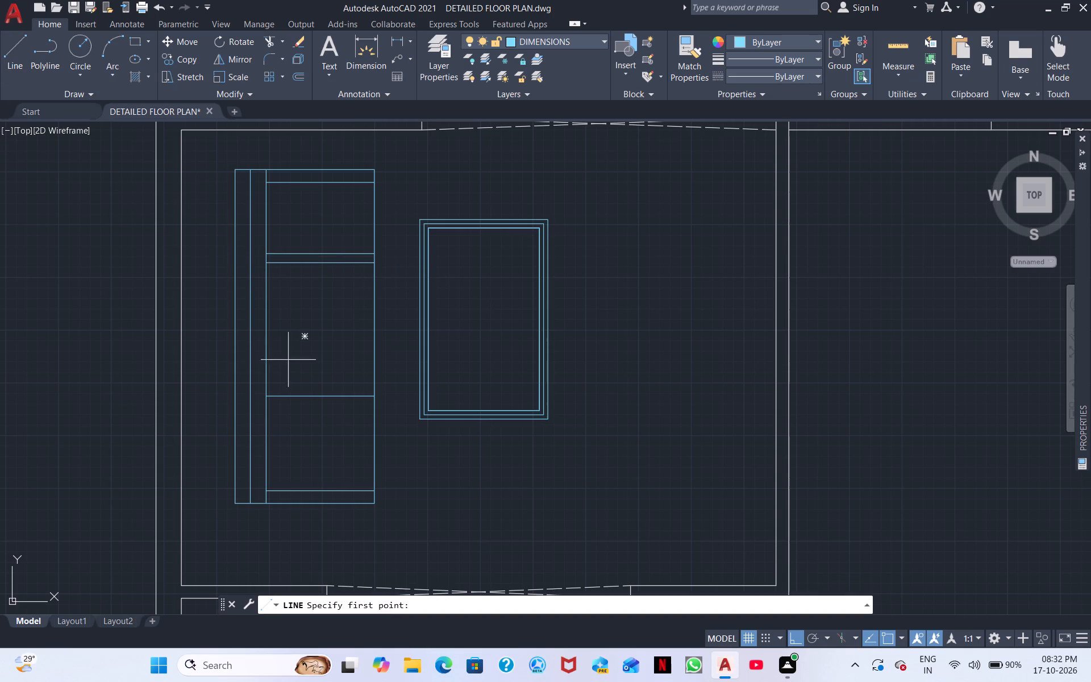
pyautogui.click(272, 388)
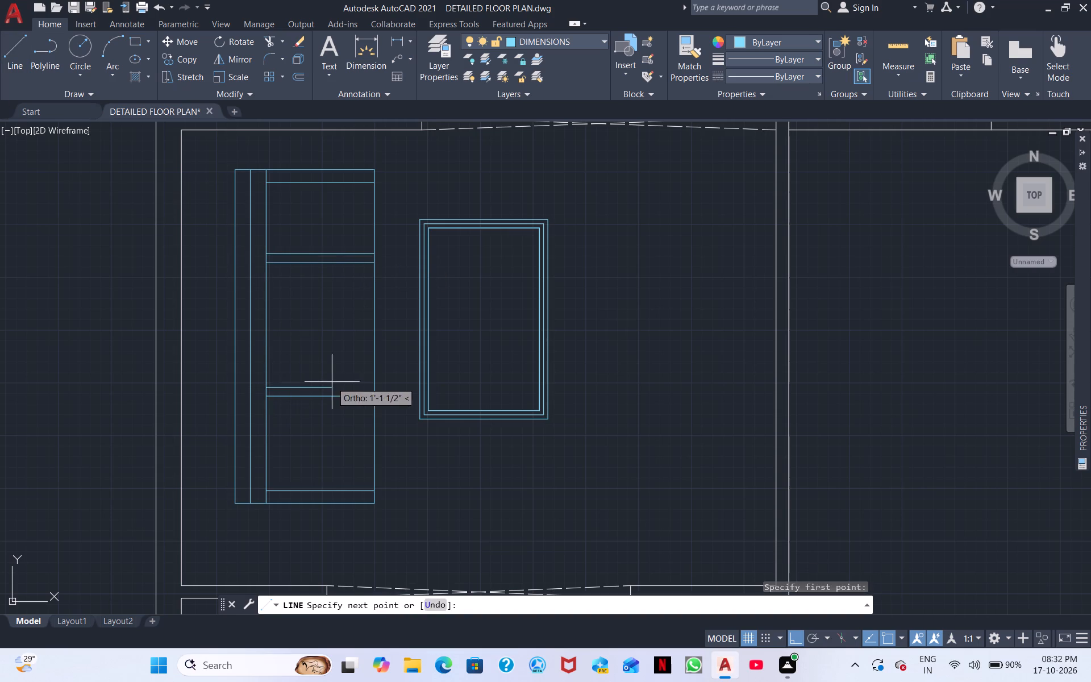
pyautogui.click(372, 385)
pyautogui.press('Escape')
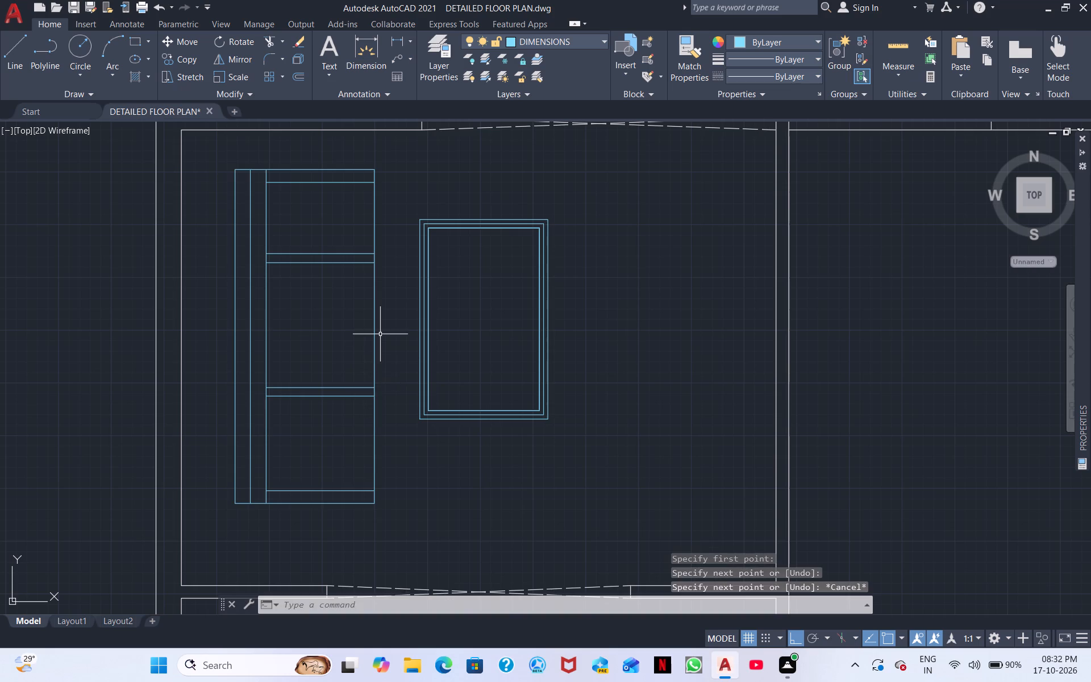
# Examine the sofa and table outlines and their placement in the room above the porch.
pyautogui.moveTo(381, 334); pyautogui.dragTo(390, 363, button='middle')
pyautogui.scroll(2, 357, 197)
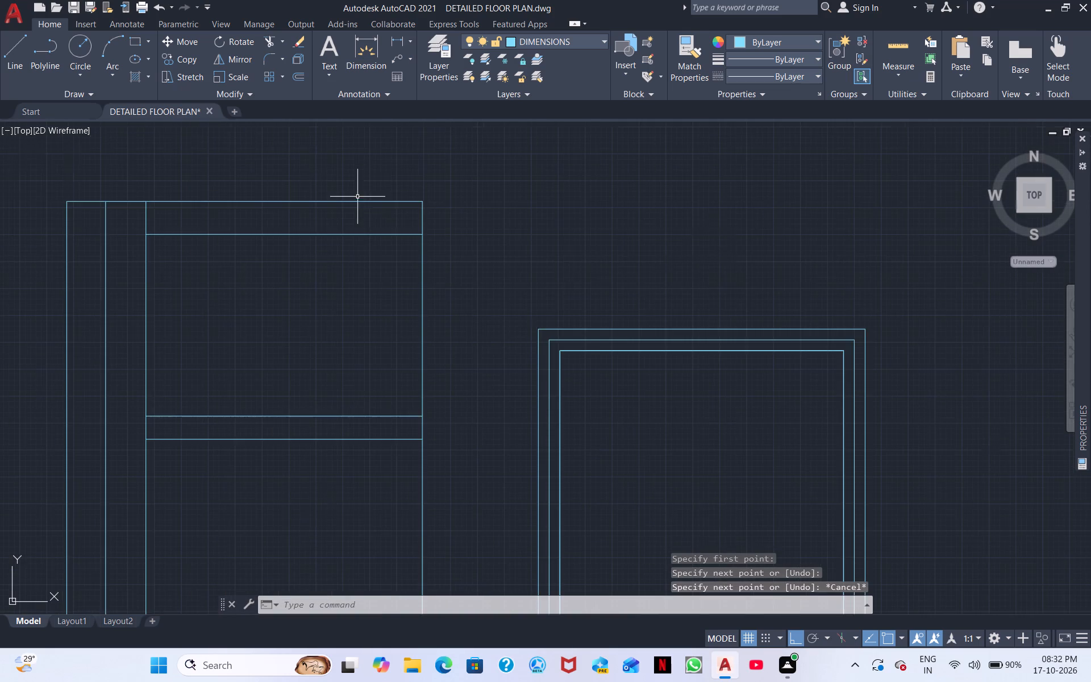
pyautogui.scroll(1, 379, 228)
pyautogui.moveTo(420, 249); pyautogui.dragTo(365, 193, button='middle')
pyautogui.scroll(-2, 372, 259)
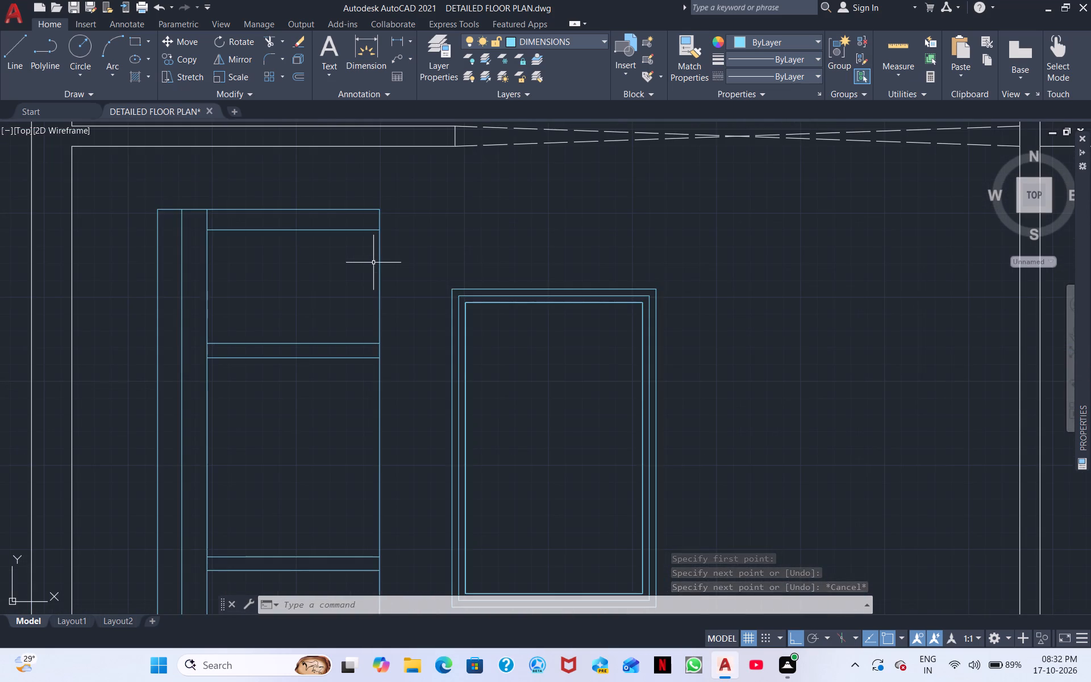
pyautogui.moveTo(394, 293); pyautogui.dragTo(391, 240, button='middle')
pyautogui.moveTo(390, 276); pyautogui.dragTo(393, 231, button='middle')
pyautogui.moveTo(391, 245); pyautogui.dragTo(457, 267, button='middle')
pyautogui.moveTo(338, 238); pyautogui.dragTo(423, 257, button='middle')
pyautogui.scroll(-1, 421, 261)
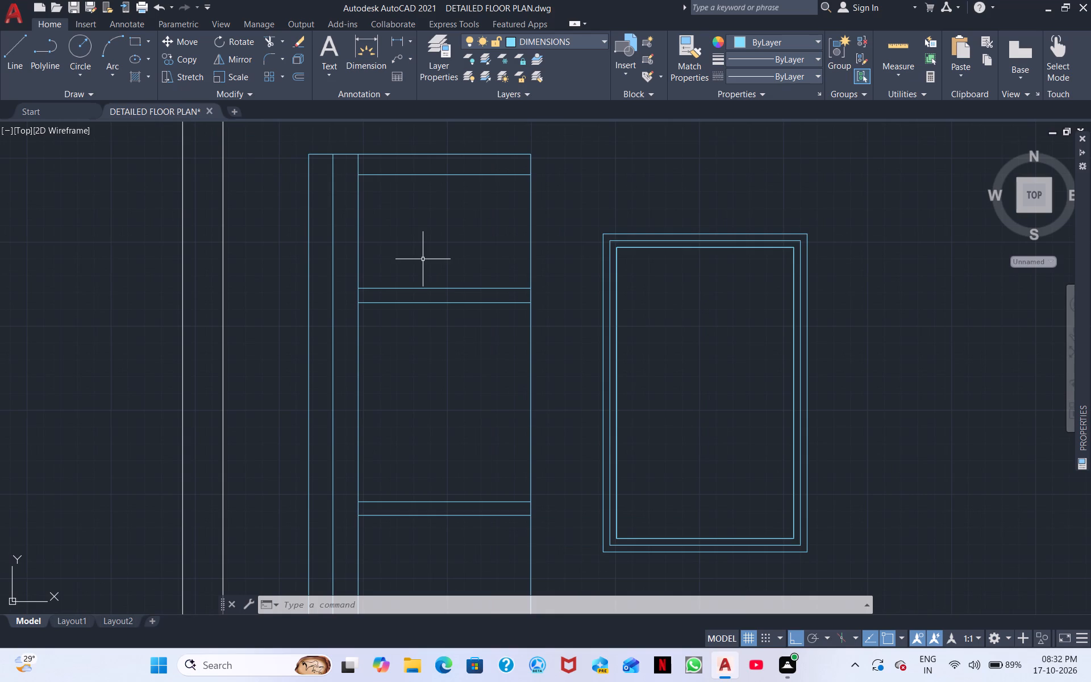
pyautogui.scroll(-1, 420, 261)
pyautogui.moveTo(420, 262); pyautogui.dragTo(359, 204, button='middle')
pyautogui.moveTo(384, 245); pyautogui.dragTo(364, 199, button='middle')
pyautogui.moveTo(361, 231); pyautogui.dragTo(340, 199, button='middle')
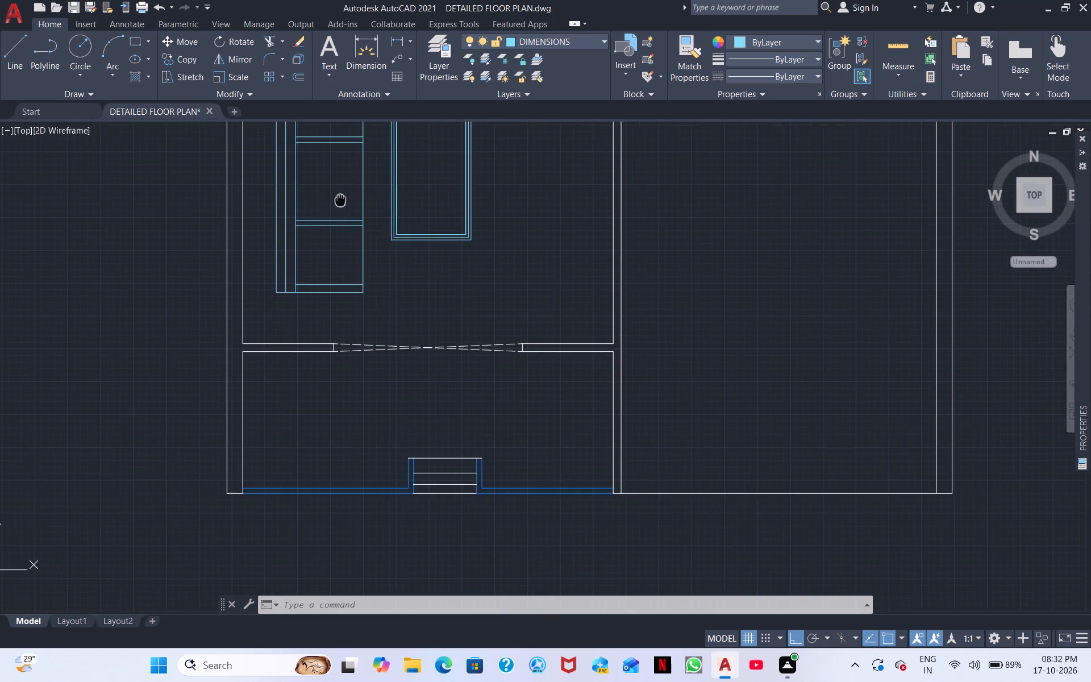
pyautogui.moveTo(340, 199); pyautogui.dragTo(340, 199, button='middle')
pyautogui.scroll(-1, 341, 254)
pyautogui.scroll(2, 340, 257)
pyautogui.middleClick(339, 249)
pyautogui.scroll(-2, 339, 249)
# Look over the floor plan with the new sofa, from the living room north past the stairs to the dining area and kitchen.
pyautogui.moveTo(444, 240); pyautogui.dragTo(359, 235, button='middle')
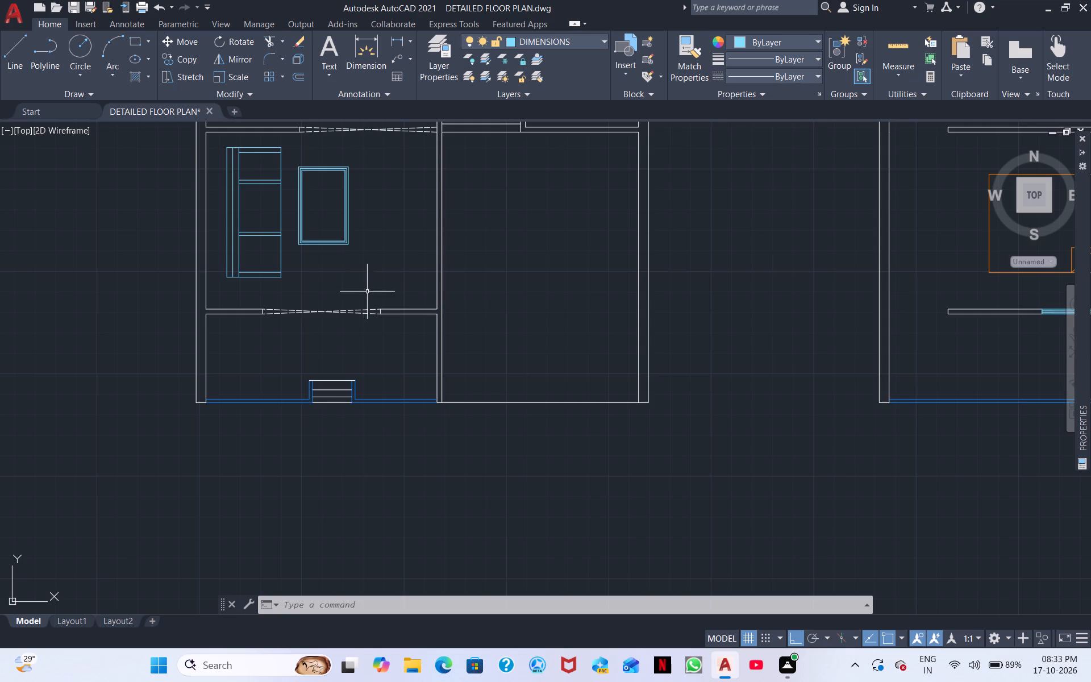
pyautogui.moveTo(380, 265); pyautogui.dragTo(425, 365, button='middle')
pyautogui.scroll(-1, 426, 363)
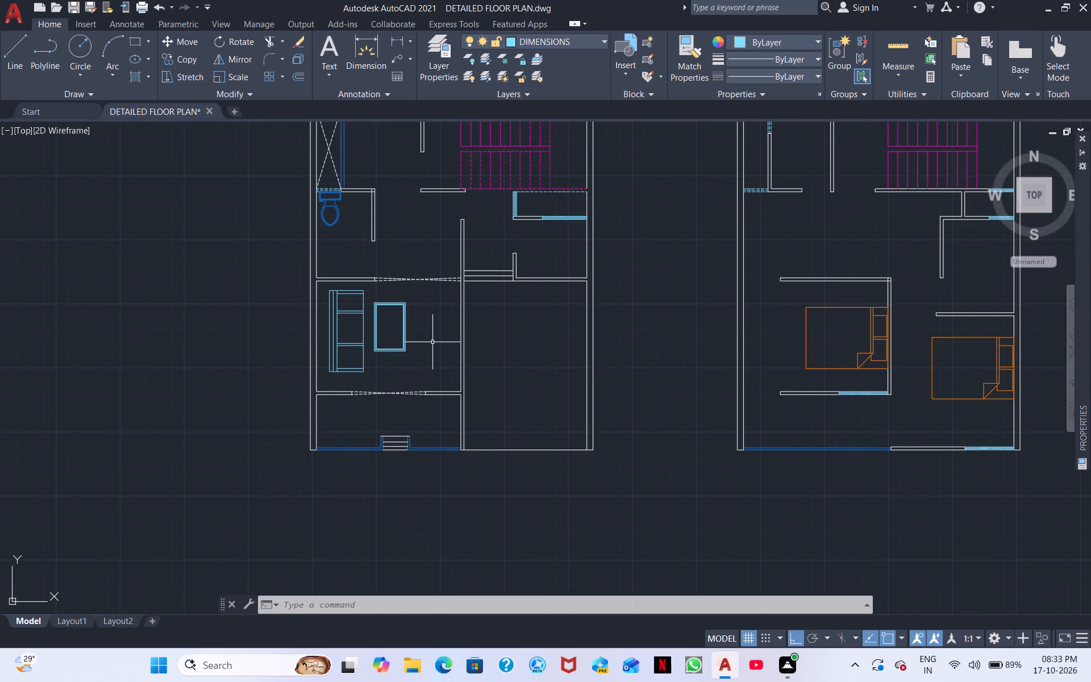
pyautogui.moveTo(433, 286); pyautogui.dragTo(442, 388, button='middle')
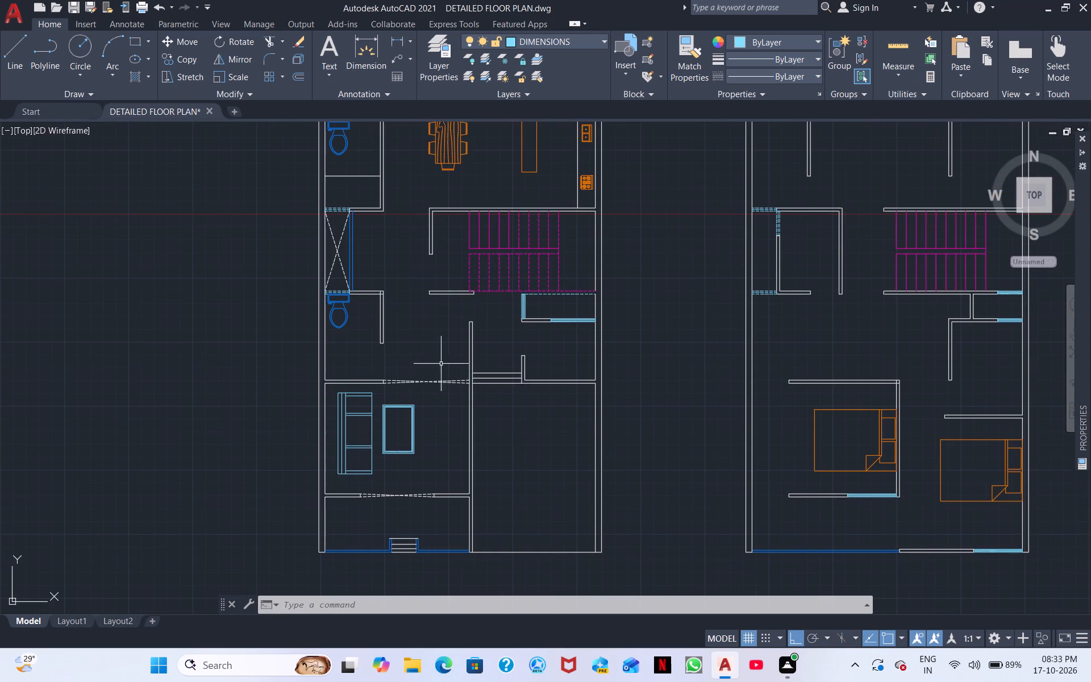
pyautogui.moveTo(412, 308); pyautogui.dragTo(456, 398, button='middle')
pyautogui.moveTo(445, 345); pyautogui.dragTo(463, 401, button='middle')
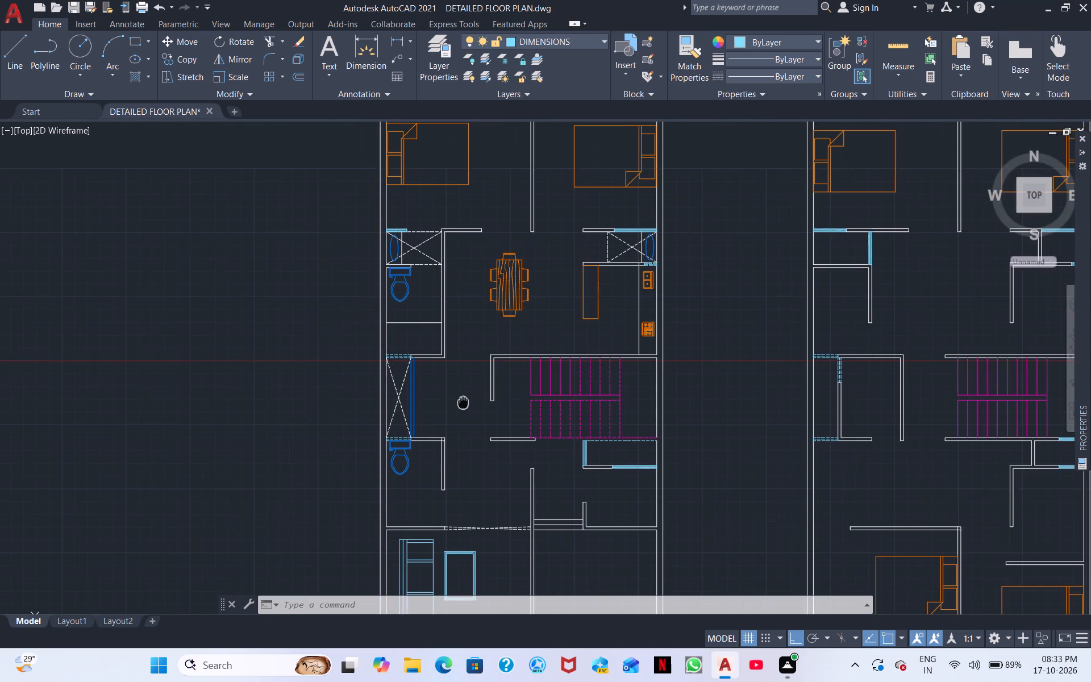
pyautogui.moveTo(463, 401); pyautogui.dragTo(464, 402, button='middle')
pyautogui.moveTo(509, 326); pyautogui.dragTo(377, 340, button='middle')
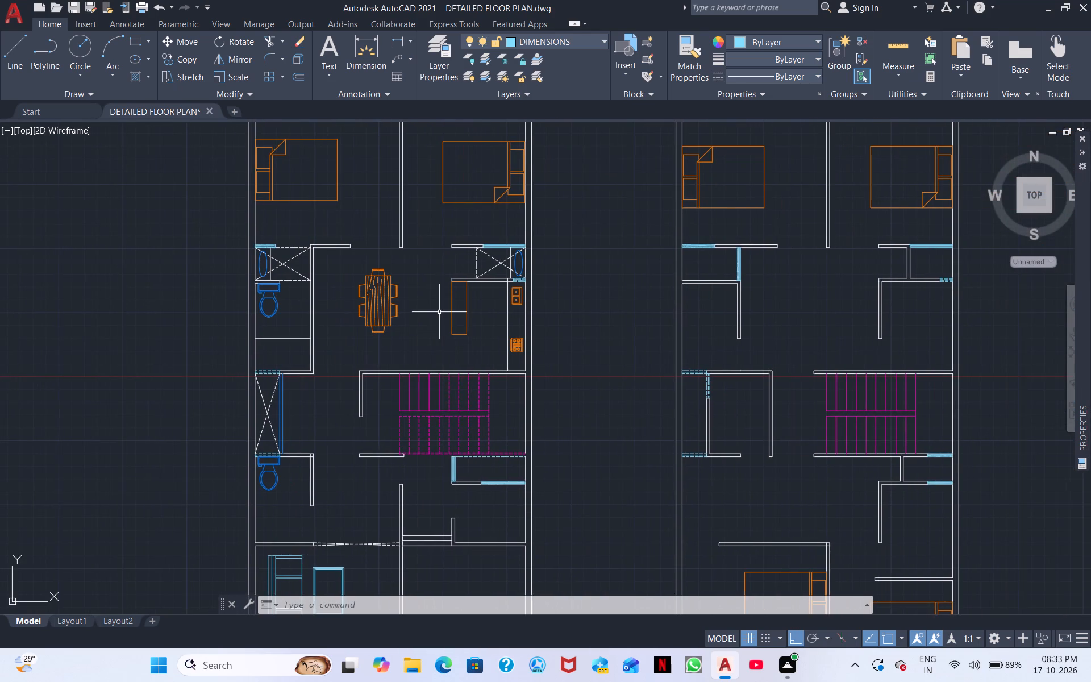
pyautogui.scroll(-1, 439, 312)
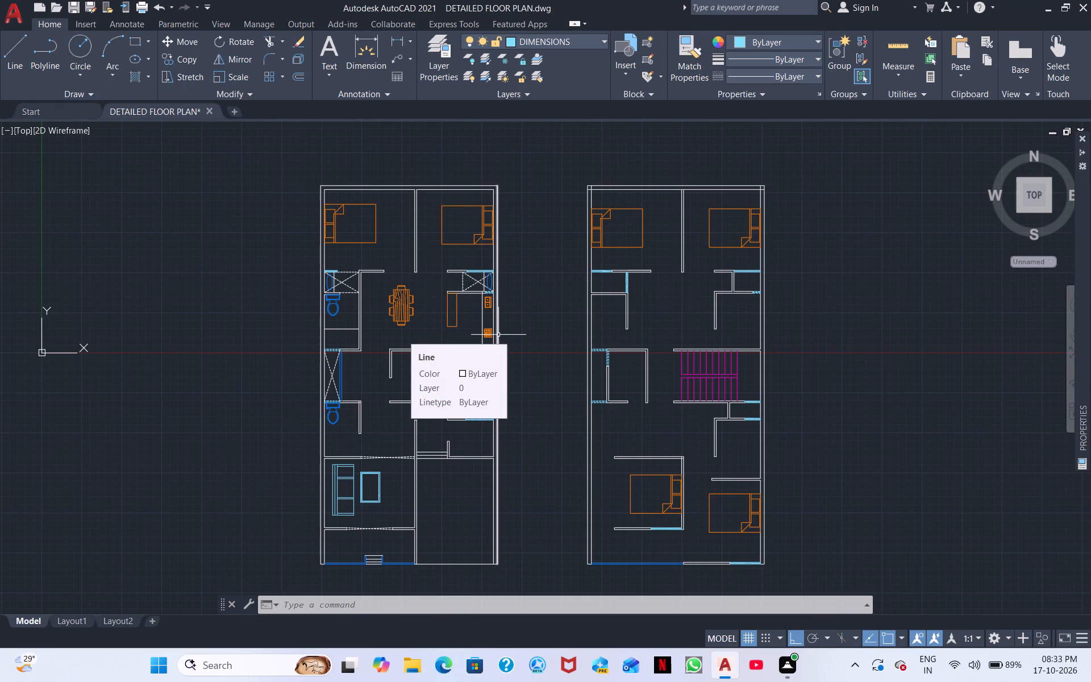
# Assign the stove, kitchen sink and dining table with chairs to the KITCHEN F layer.
pyautogui.scroll(3, 498, 335)
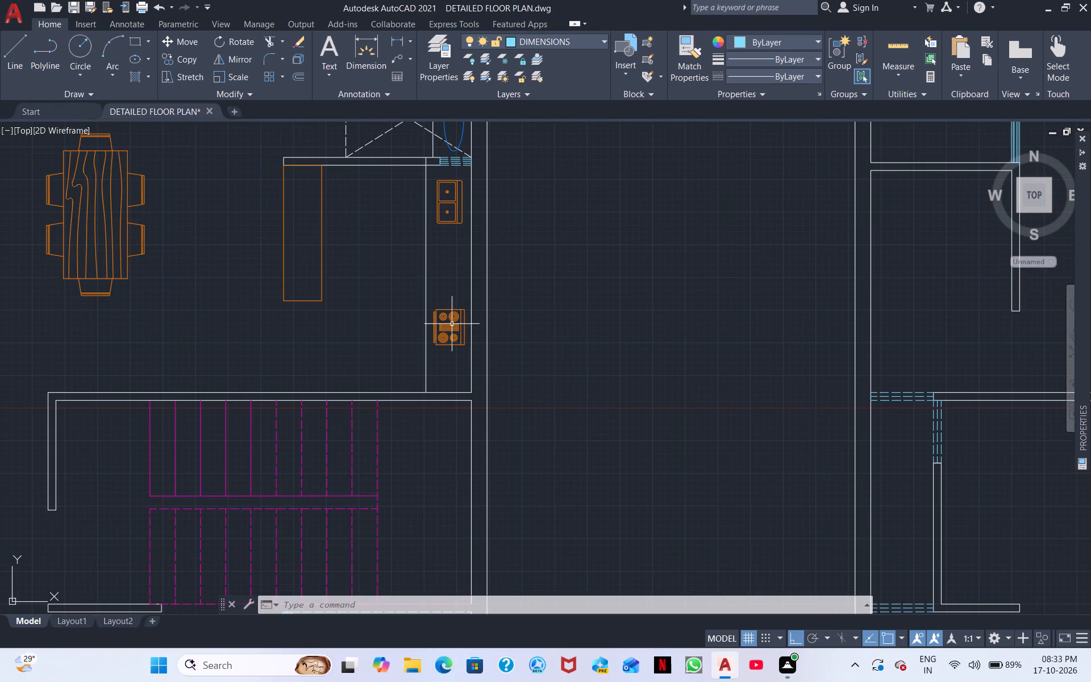
pyautogui.click(451, 330)
pyautogui.click(445, 213)
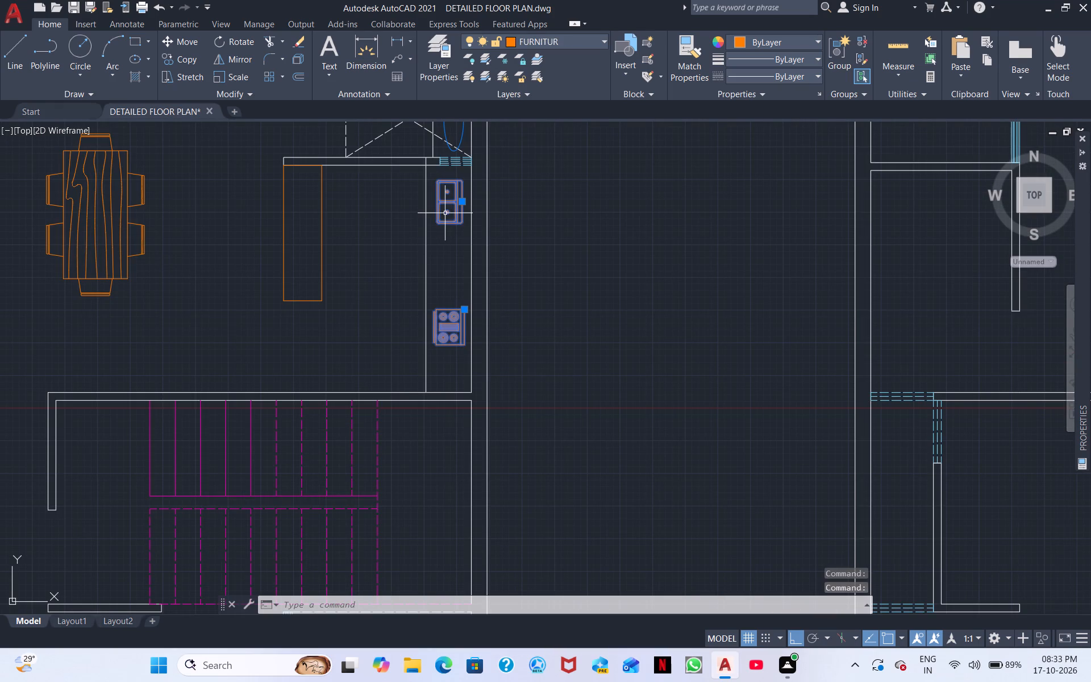
pyautogui.moveTo(356, 313); pyautogui.dragTo(474, 297, button='middle')
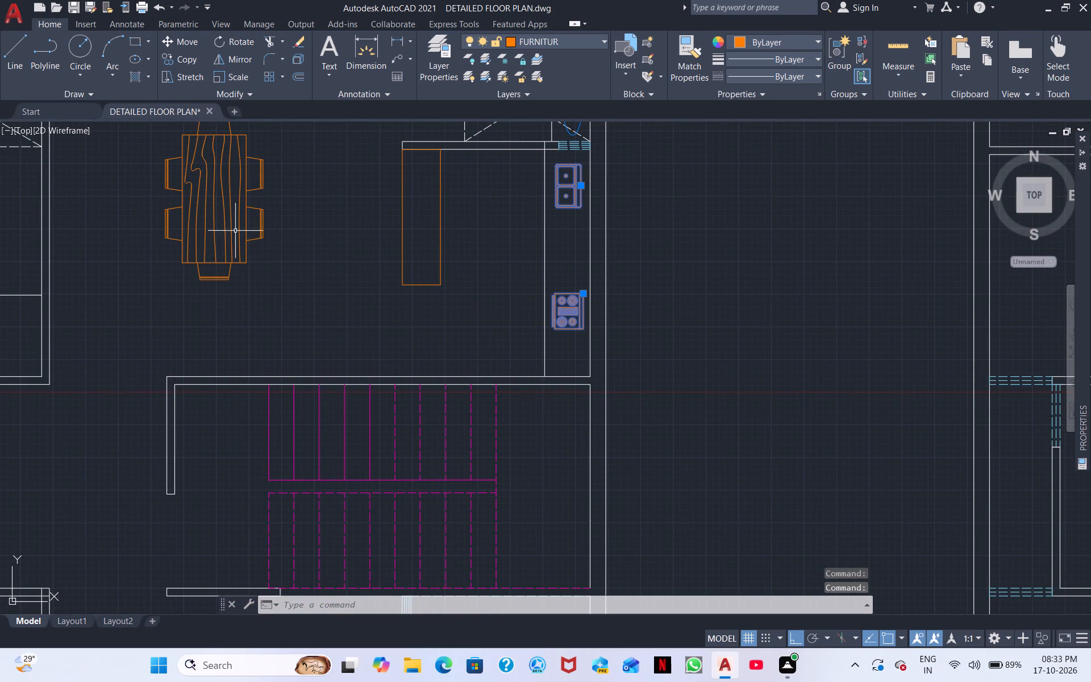
pyautogui.click(236, 227)
pyautogui.click(244, 220)
pyautogui.moveTo(264, 233); pyautogui.dragTo(253, 233)
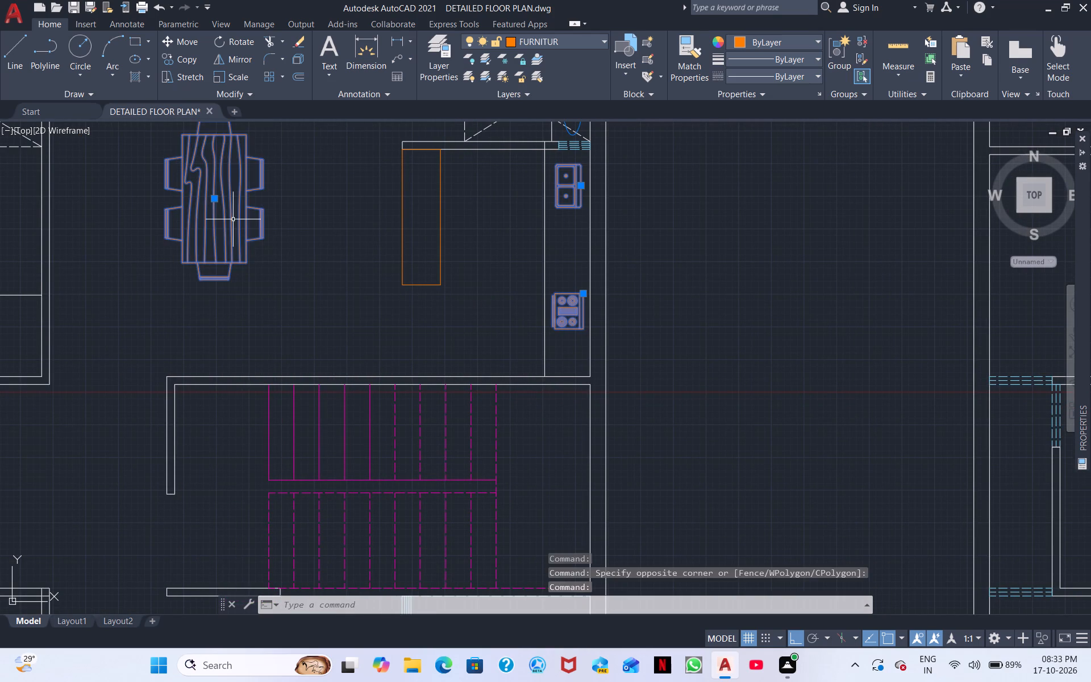
pyautogui.click(568, 39)
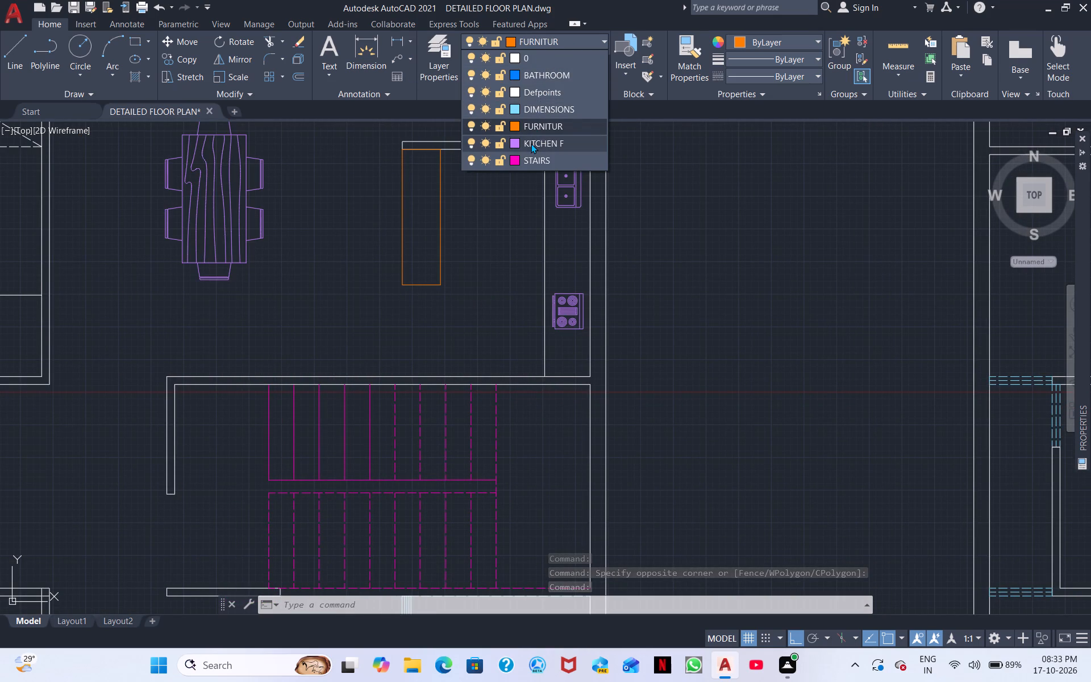
pyautogui.click(531, 143)
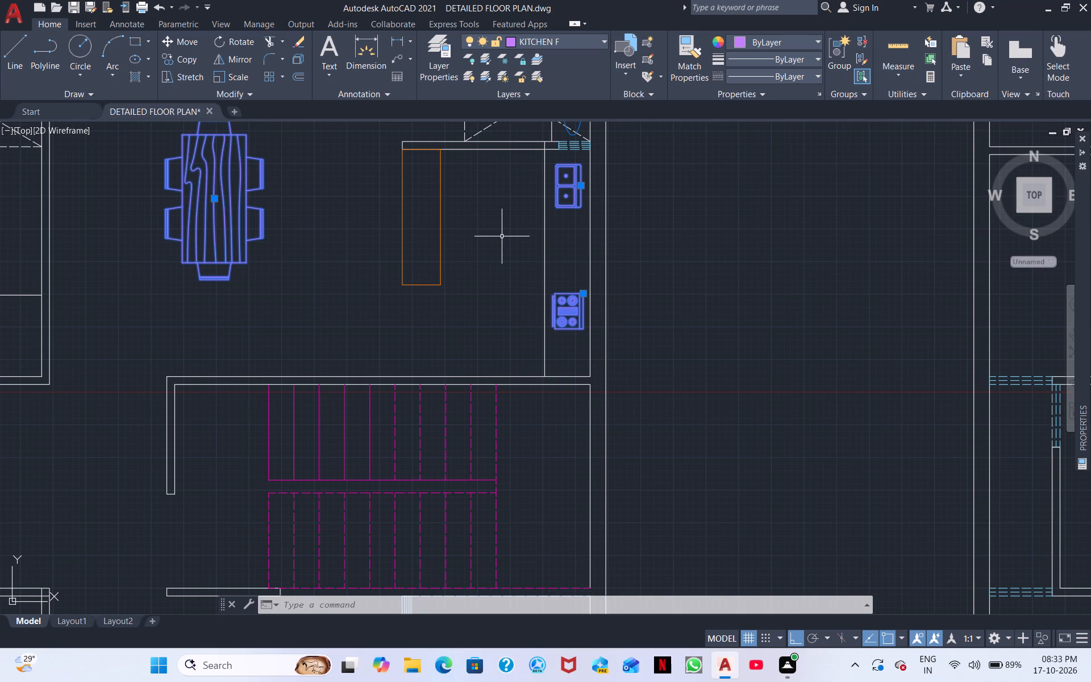
pyautogui.press('Escape')
# Make layer 0 current with a dashed ACAD linetype for linework in the small room south of the stairs.
pyautogui.moveTo(344, 351); pyautogui.dragTo(433, 297, button='middle')
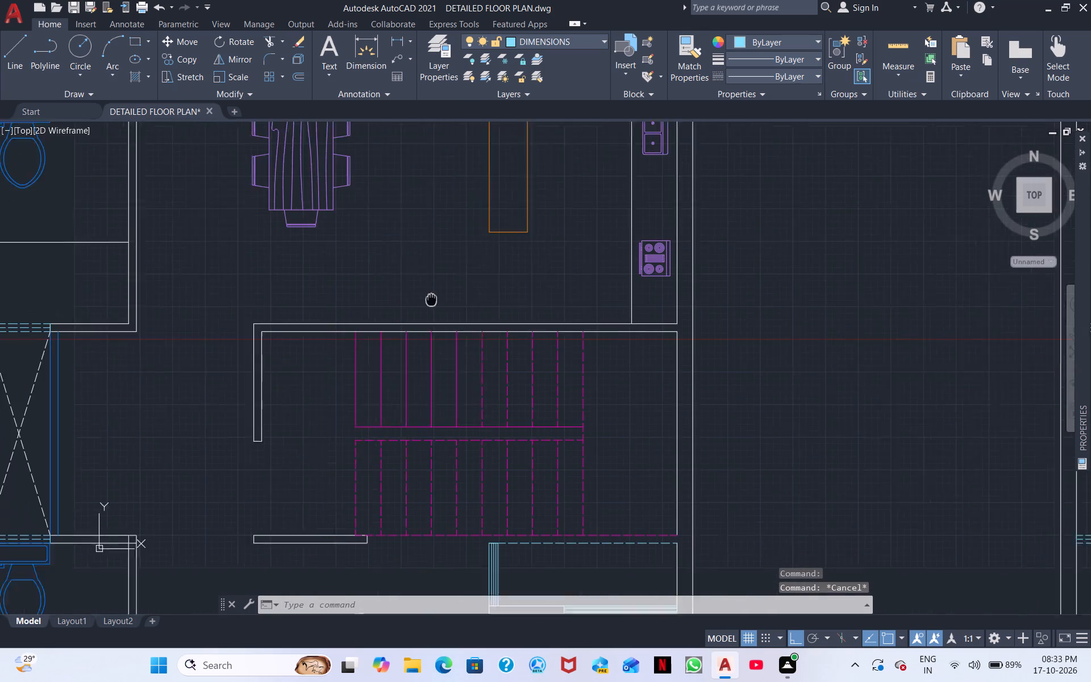
pyautogui.moveTo(433, 297); pyautogui.dragTo(470, 275, button='middle')
pyautogui.scroll(1, 394, 276)
pyautogui.moveTo(357, 289); pyautogui.dragTo(495, 249, button='middle')
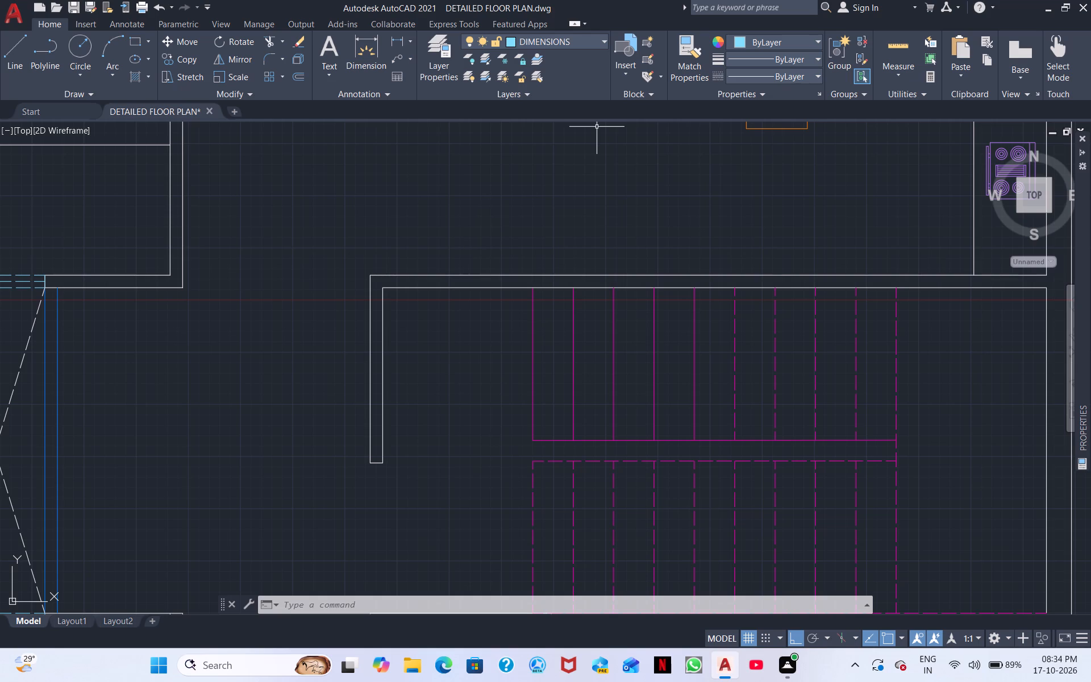
pyautogui.scroll(-1, 470, 365)
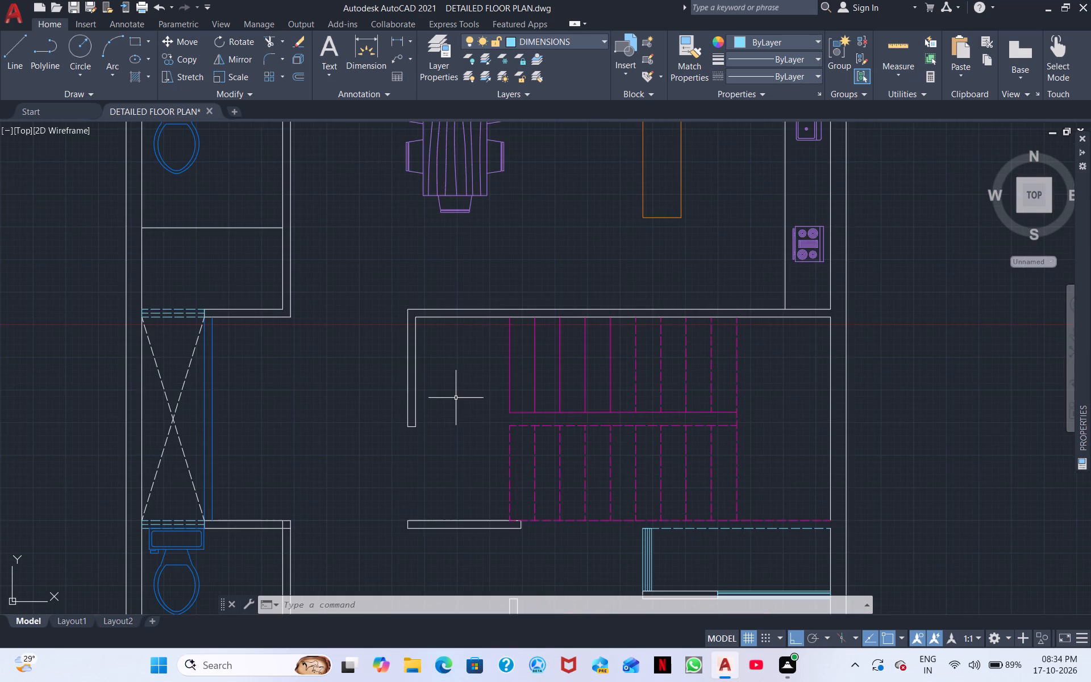
pyautogui.moveTo(456, 398); pyautogui.dragTo(426, 311, button='middle')
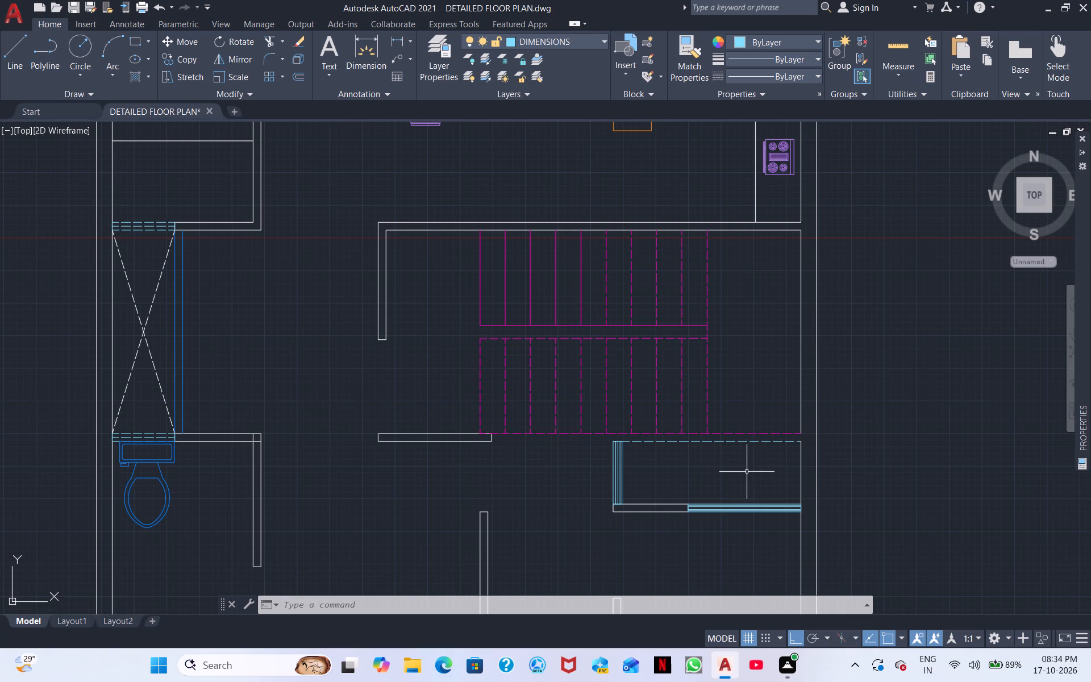
pyautogui.click(11, 45)
pyautogui.click(580, 43)
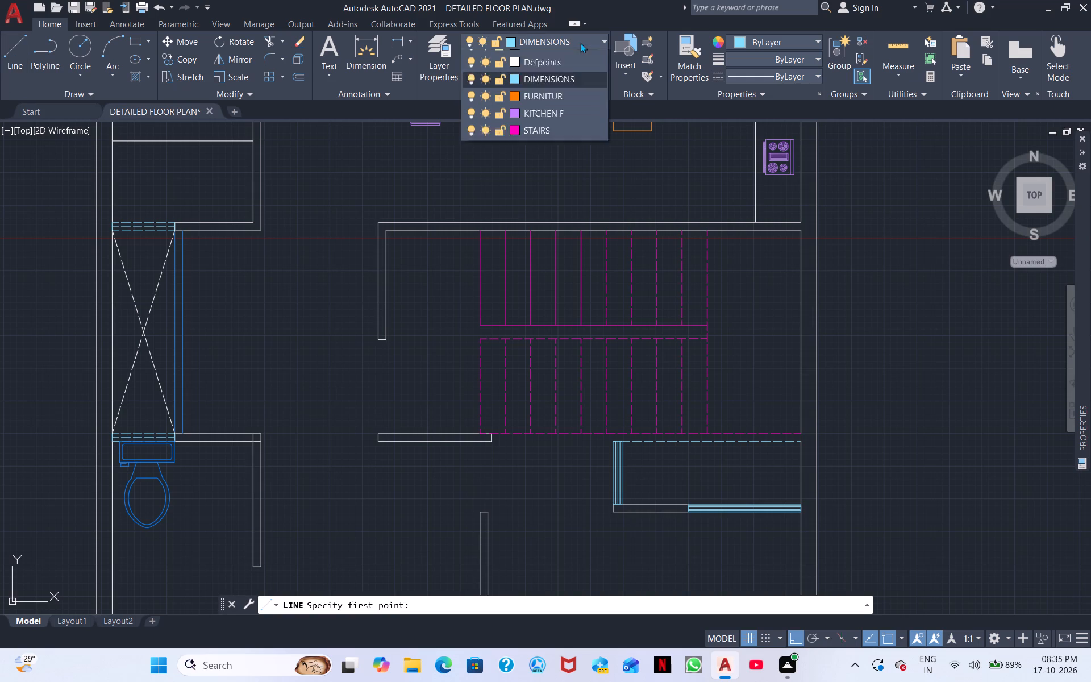
pyautogui.click(541, 59)
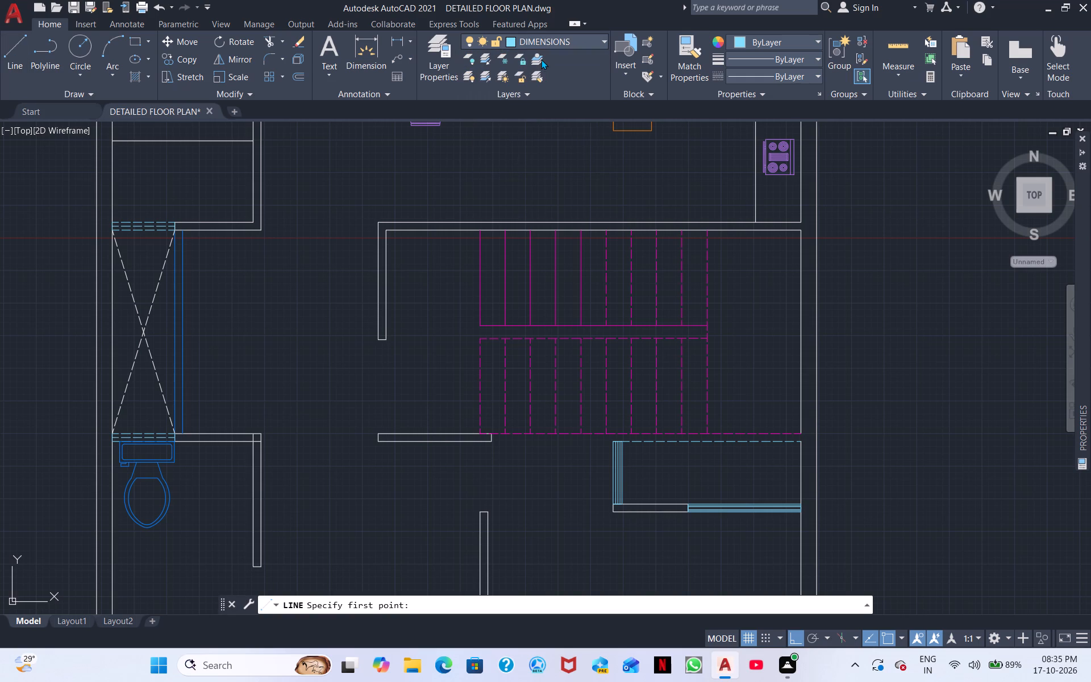
pyautogui.click(16, 62)
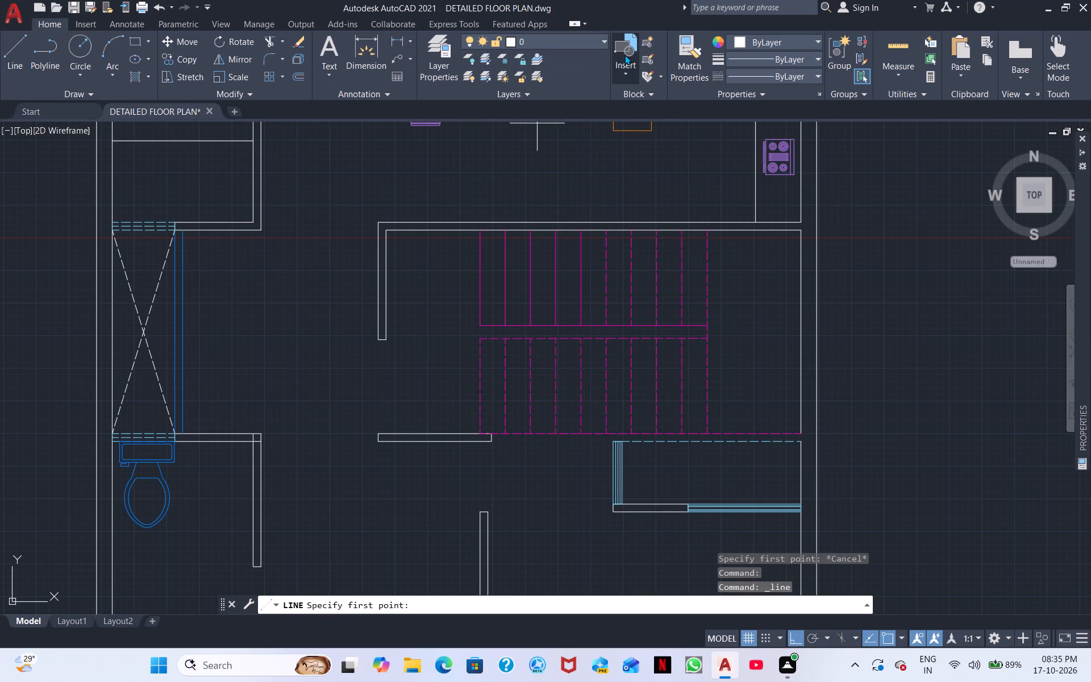
pyautogui.click(818, 73)
pyautogui.click(786, 124)
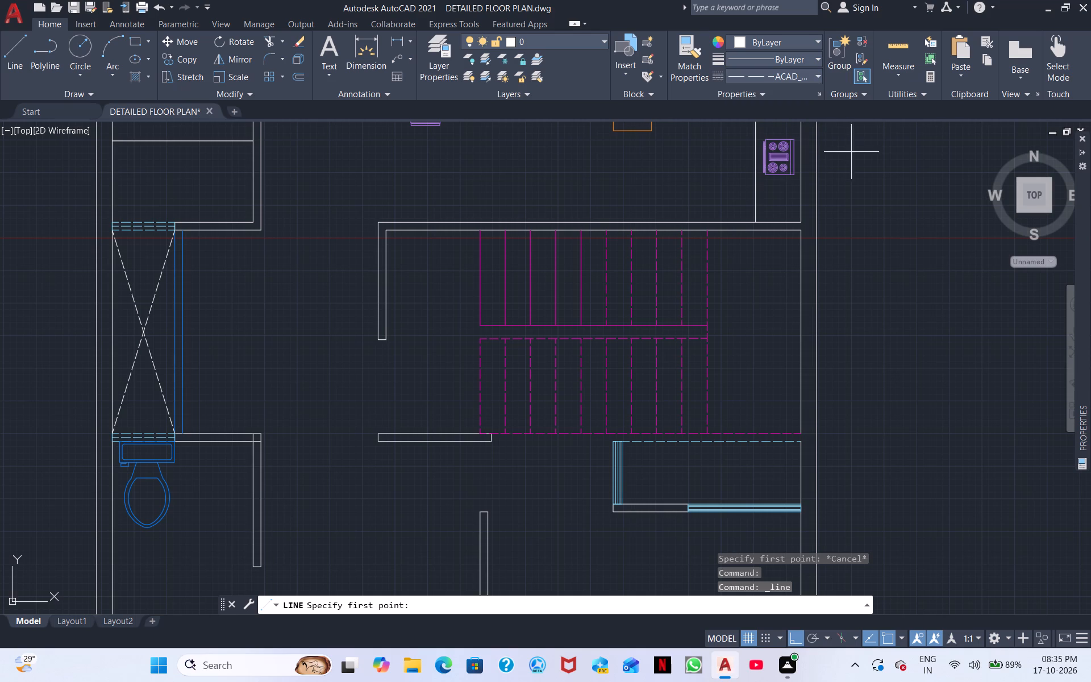
pyautogui.click(819, 96)
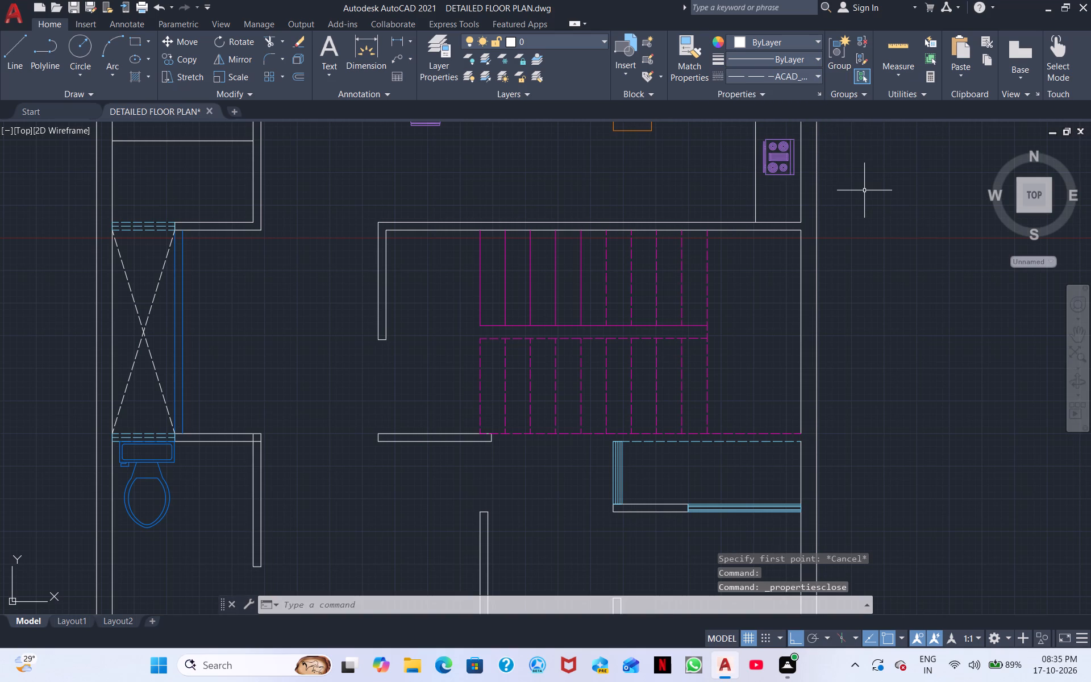
pyautogui.click(816, 94)
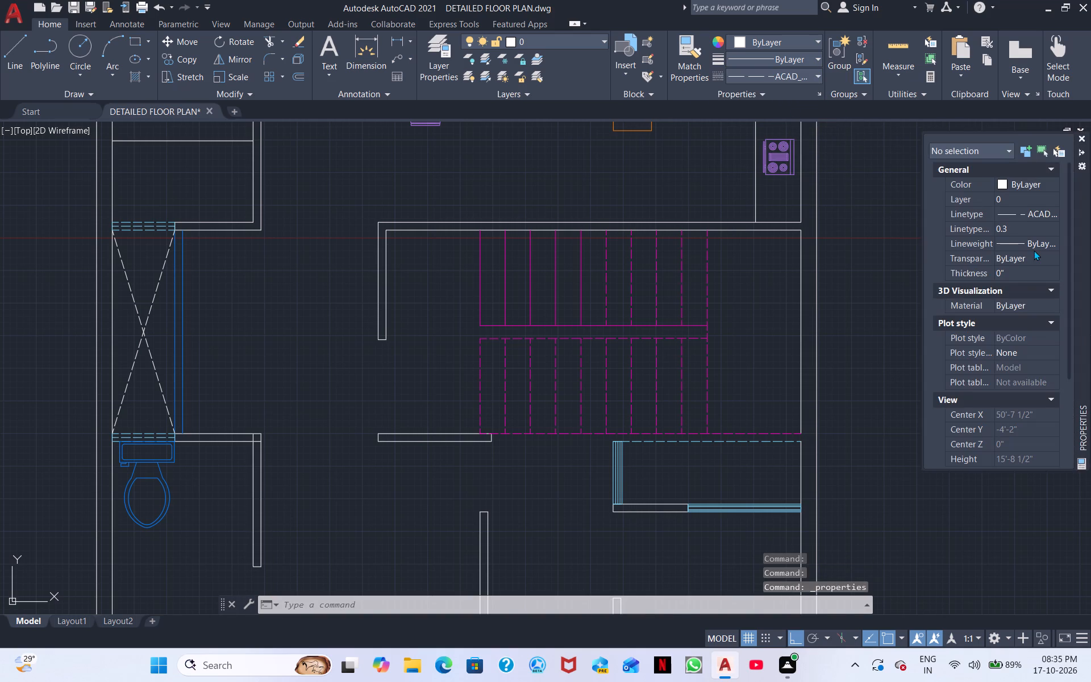
# Draw a dashed line from the south window's west end north to the cyan dashed line, and along it east to the wall.
pyautogui.scroll(2, 769, 448)
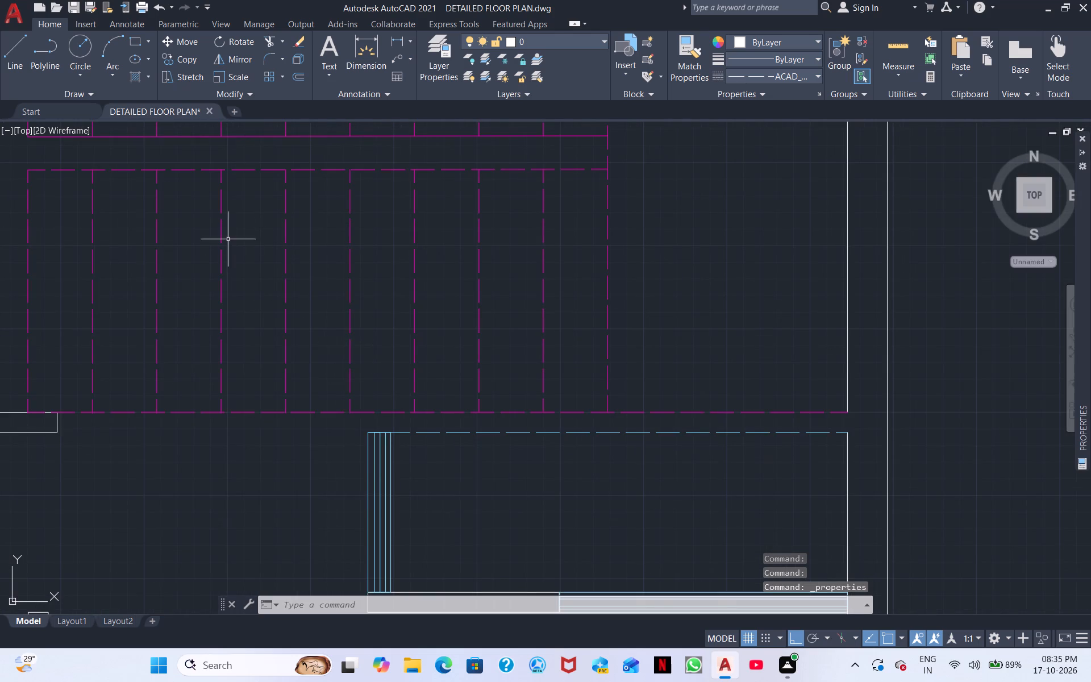
pyautogui.moveTo(508, 508); pyautogui.dragTo(498, 325, button='middle')
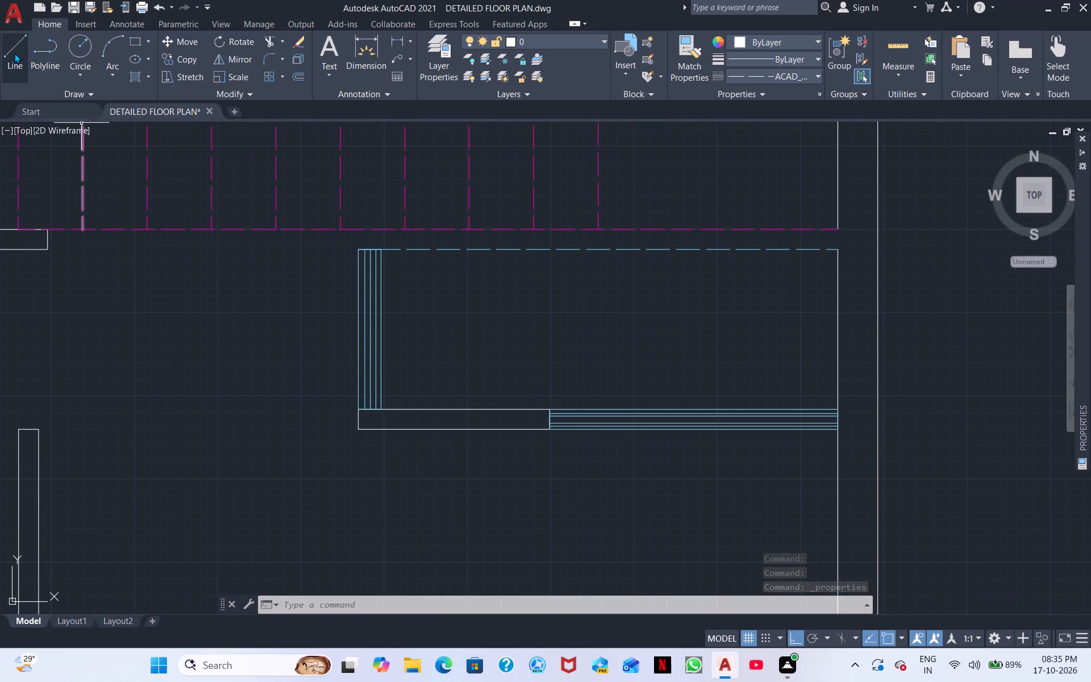
pyautogui.click(14, 53)
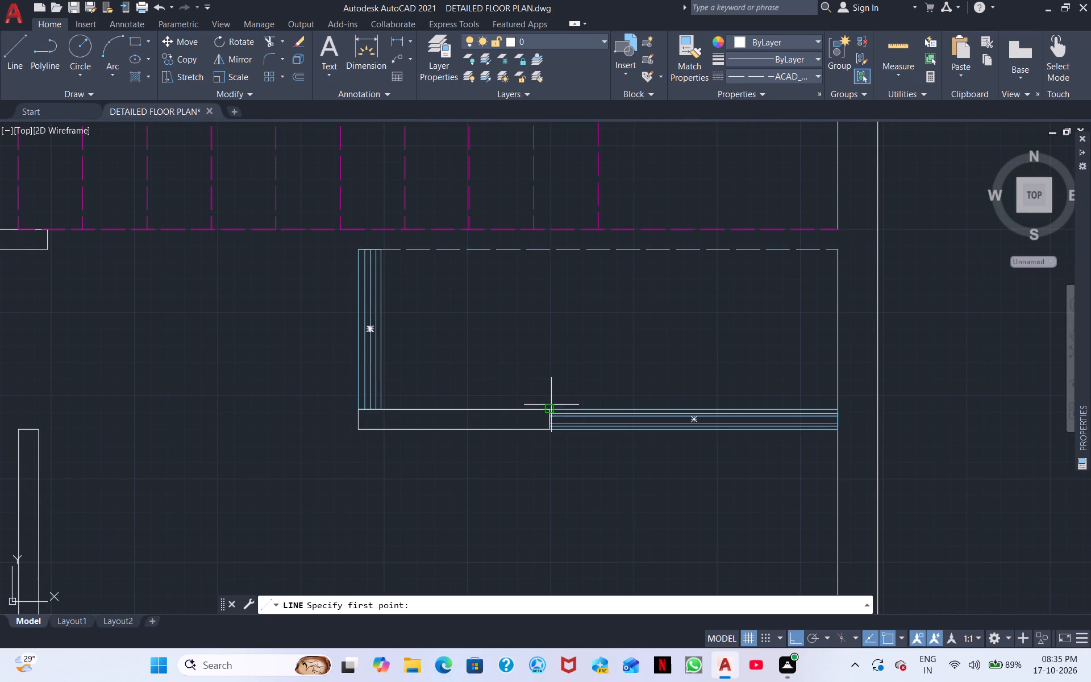
pyautogui.click(552, 405)
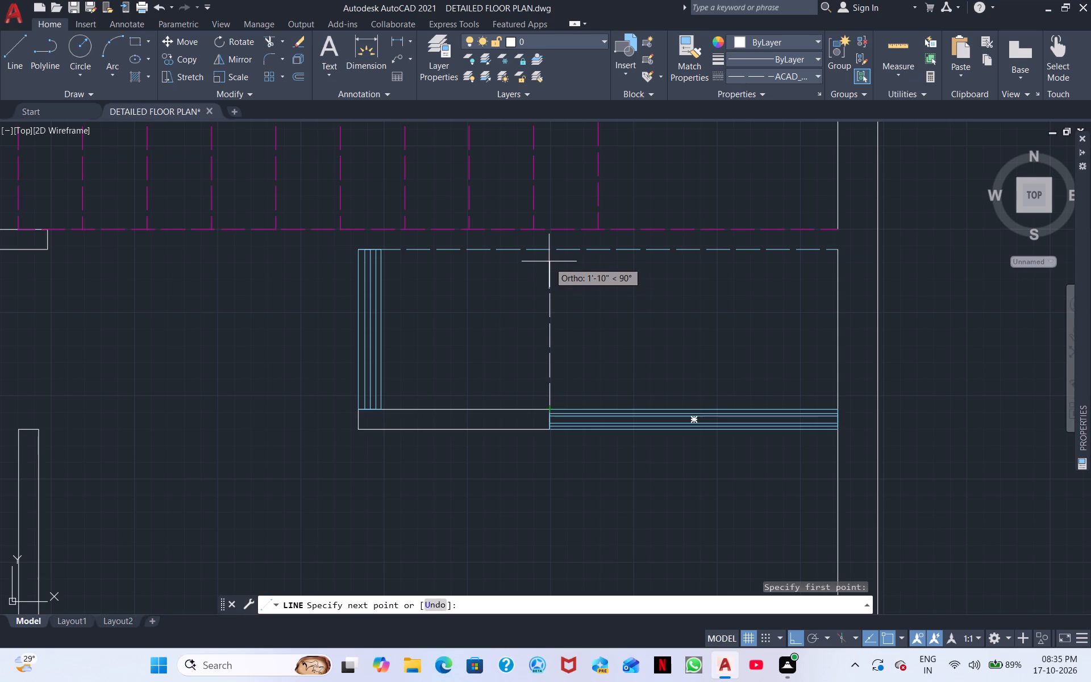
pyautogui.click(550, 260)
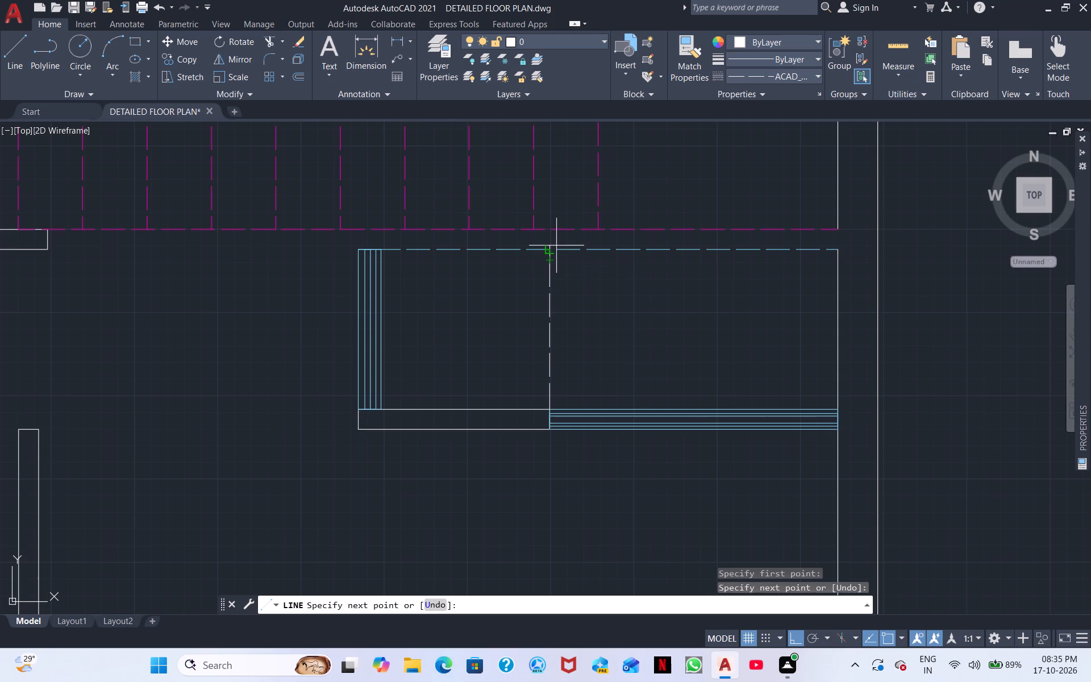
pyautogui.click(553, 254)
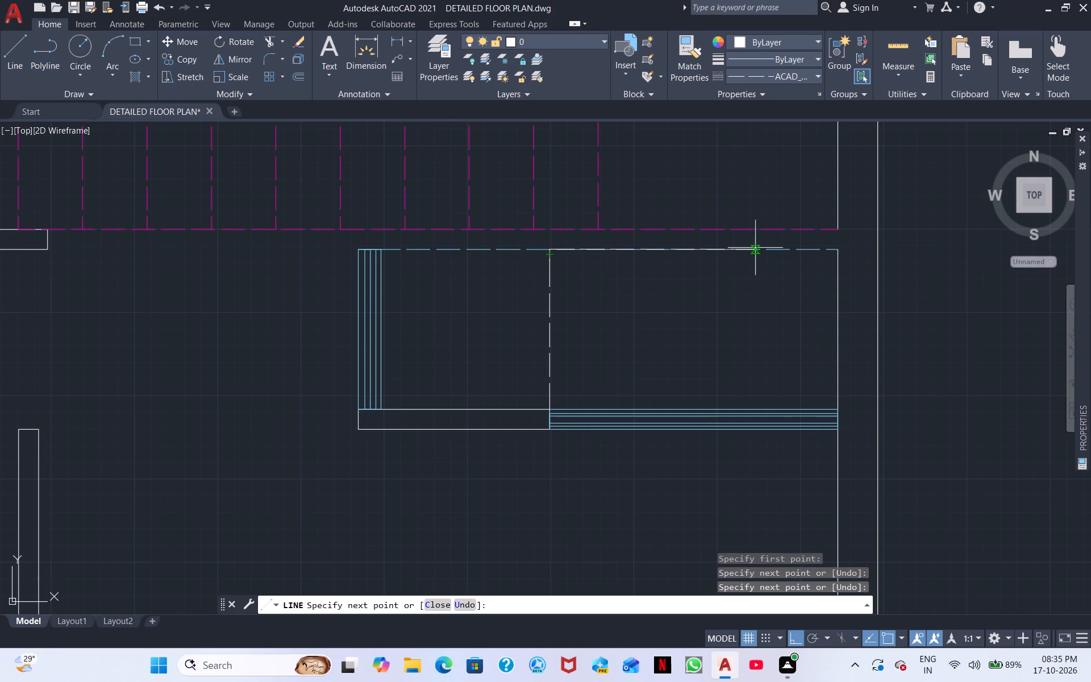
pyautogui.click(834, 248)
pyautogui.press('`')
pyautogui.press('Escape')
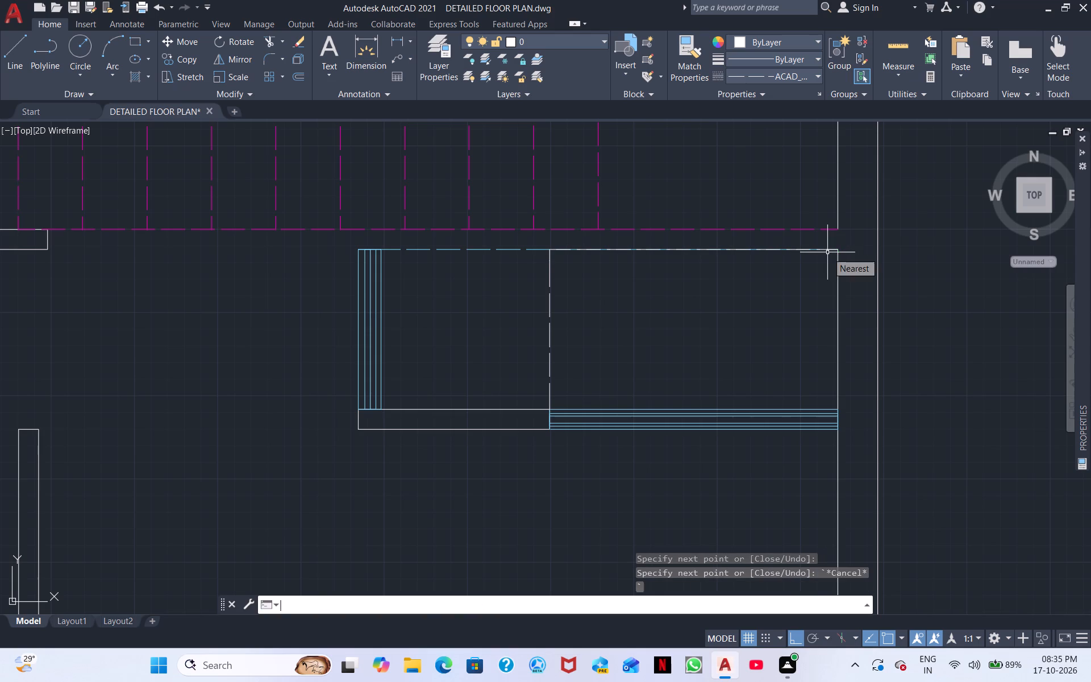
# Erase the full-width cyan dashed line along the north side of the small room south of the stairs.
pyautogui.click(463, 247)
pyautogui.rightClick(440, 290)
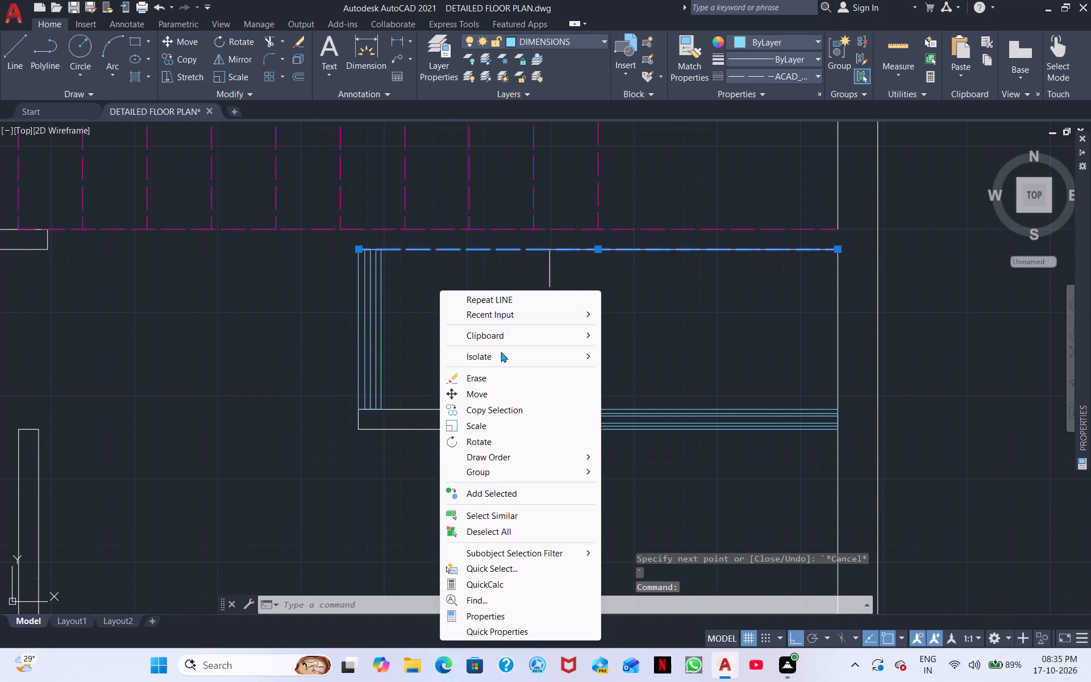
pyautogui.click(501, 380)
# Stretch the three inner vertical lines of the small room's west window north to the stairs' dashed south edge.
pyautogui.click(401, 302)
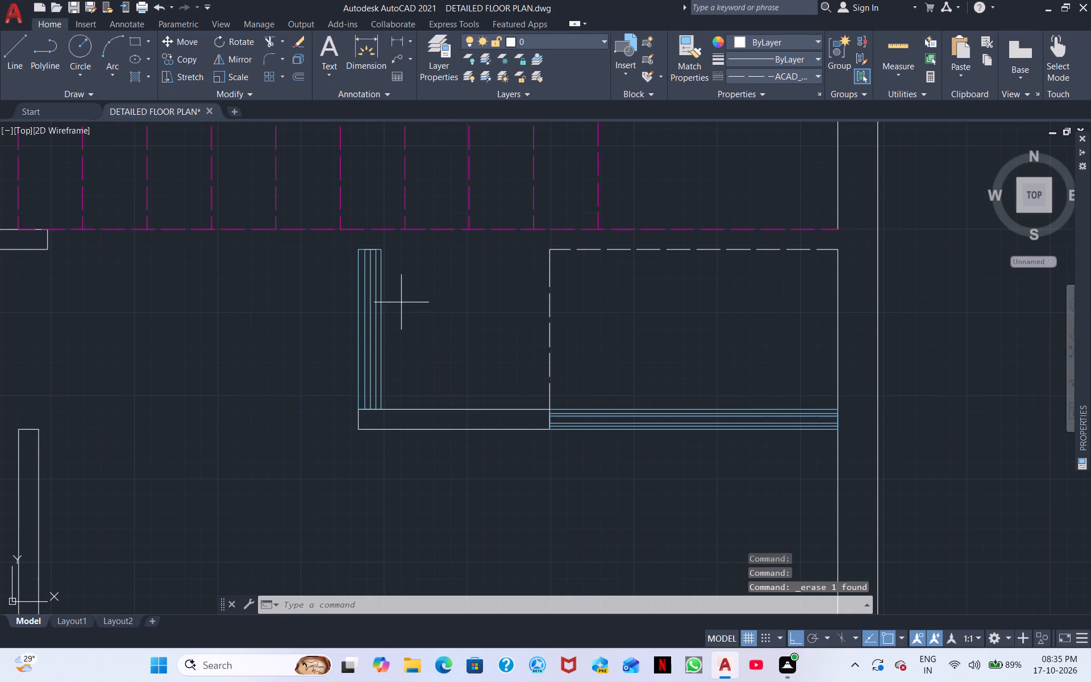
pyautogui.click(345, 265)
pyautogui.scroll(3, 345, 264)
pyautogui.moveTo(348, 272); pyautogui.dragTo(349, 481, button='middle')
pyautogui.rightClick(348, 456)
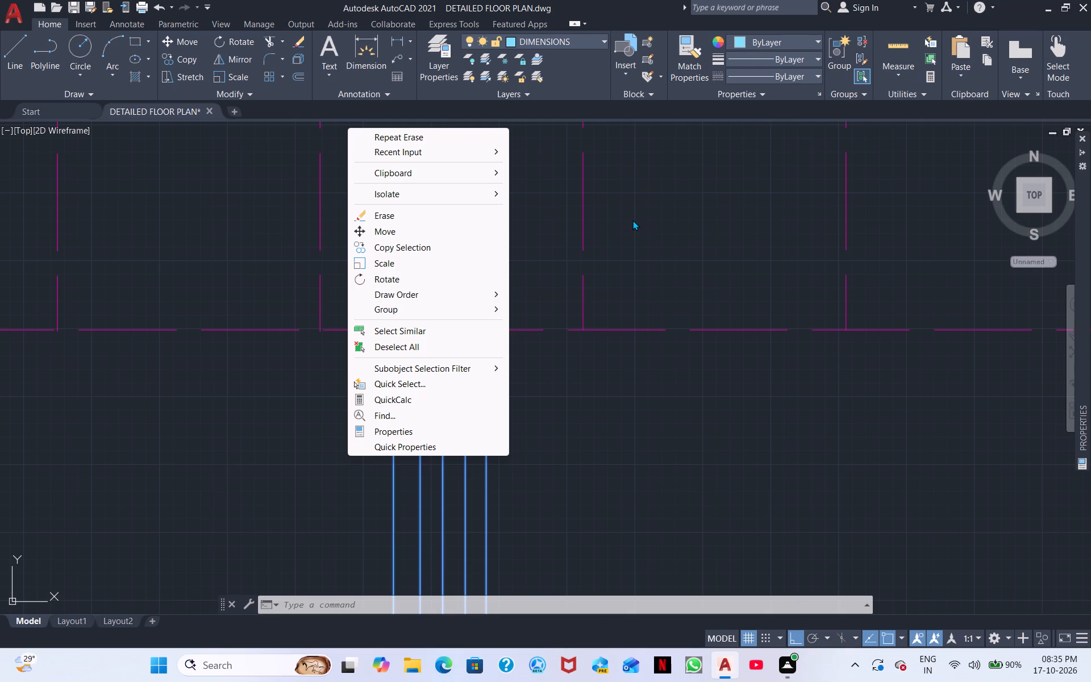
pyautogui.click(591, 409)
pyautogui.click(626, 409)
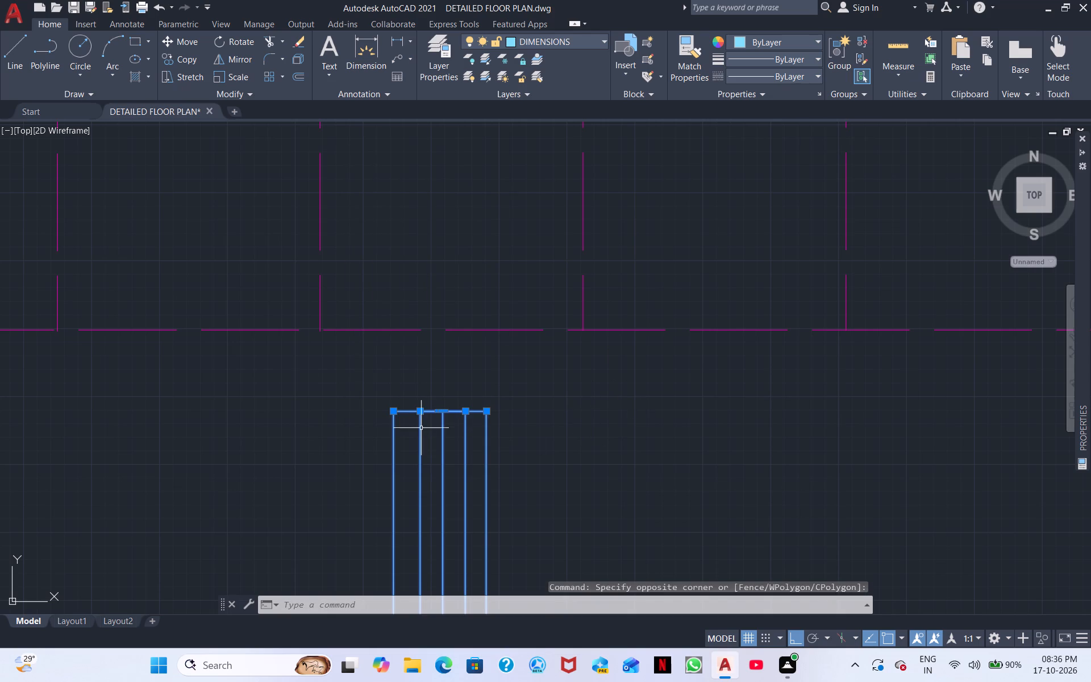
pyautogui.scroll(4, 426, 421)
pyautogui.scroll(-2, 436, 379)
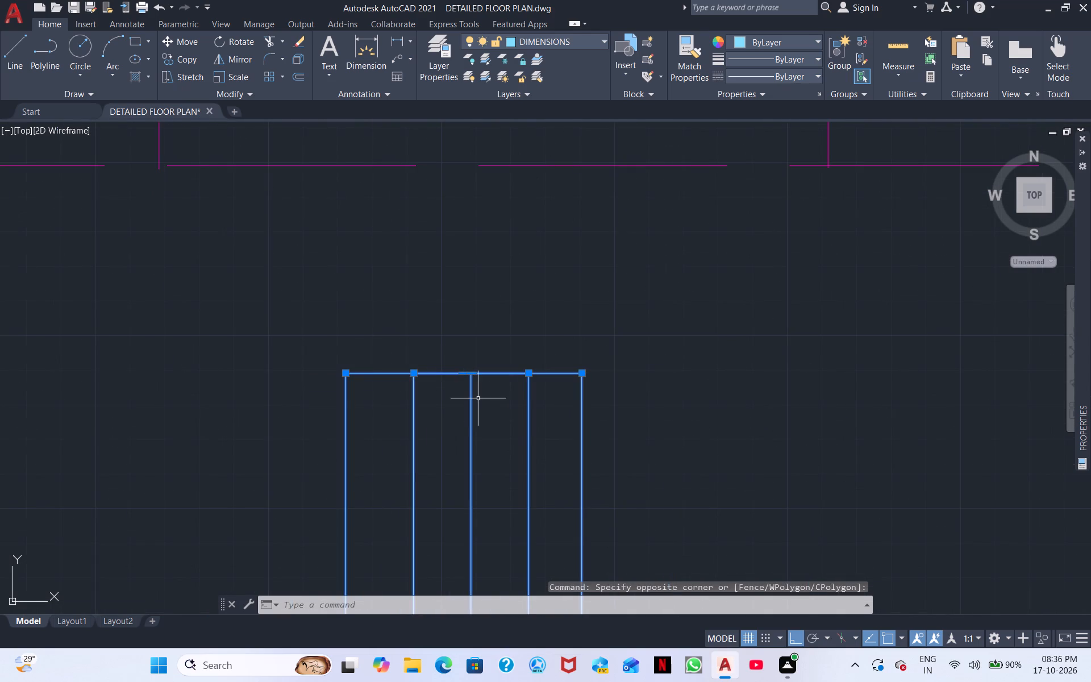
pyautogui.scroll(1, 478, 397)
pyautogui.click(466, 360)
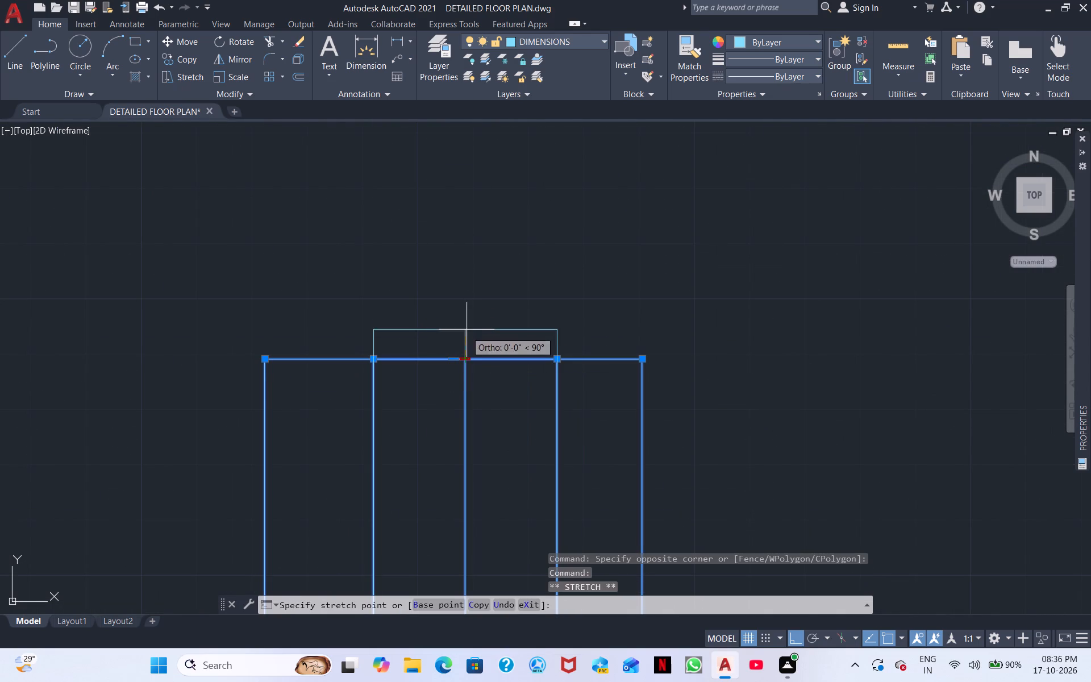
pyautogui.moveTo(465, 224); pyautogui.dragTo(464, 387, button='middle')
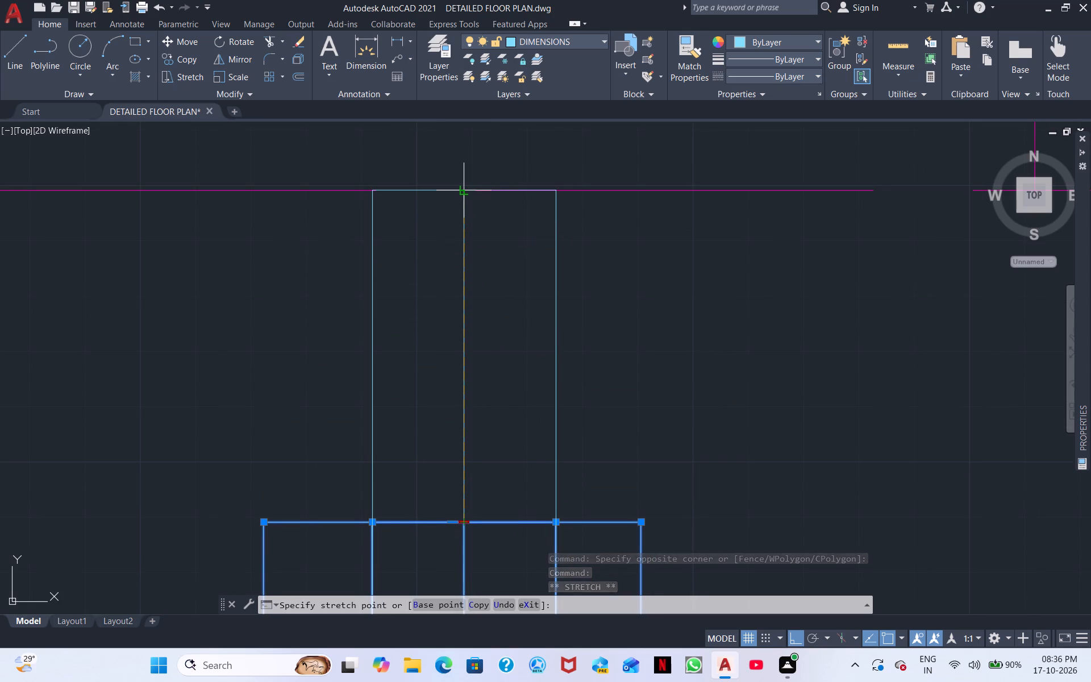
pyautogui.click(467, 194)
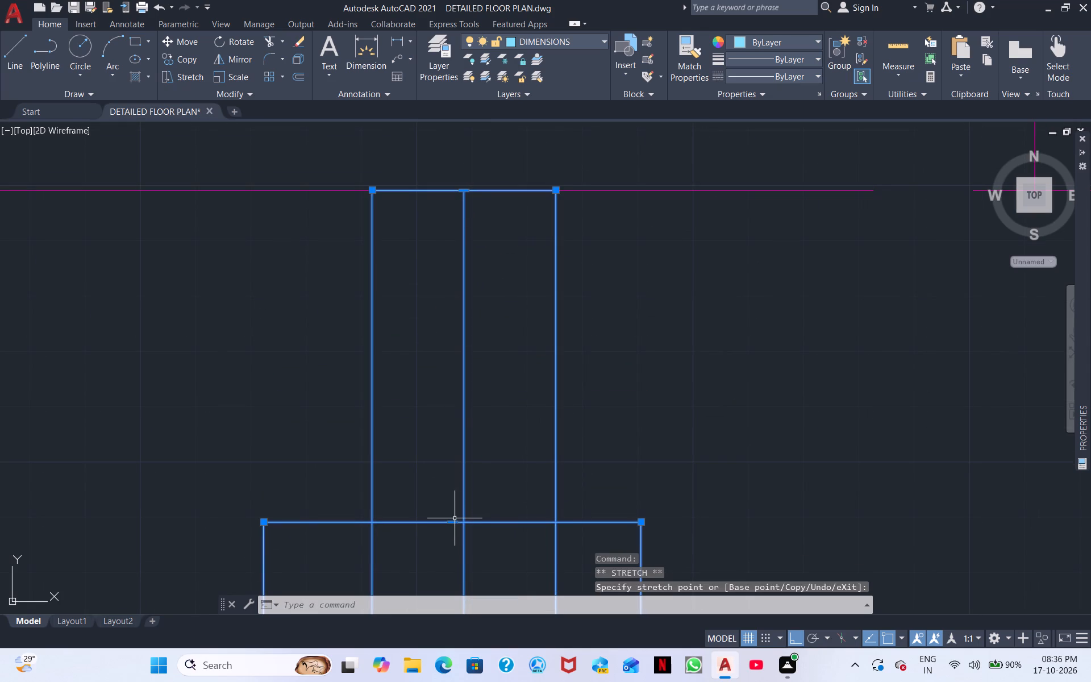
# Stretch the outer rectangle of the same west window north to the stairs' dashed south edge.
pyautogui.click(454, 522)
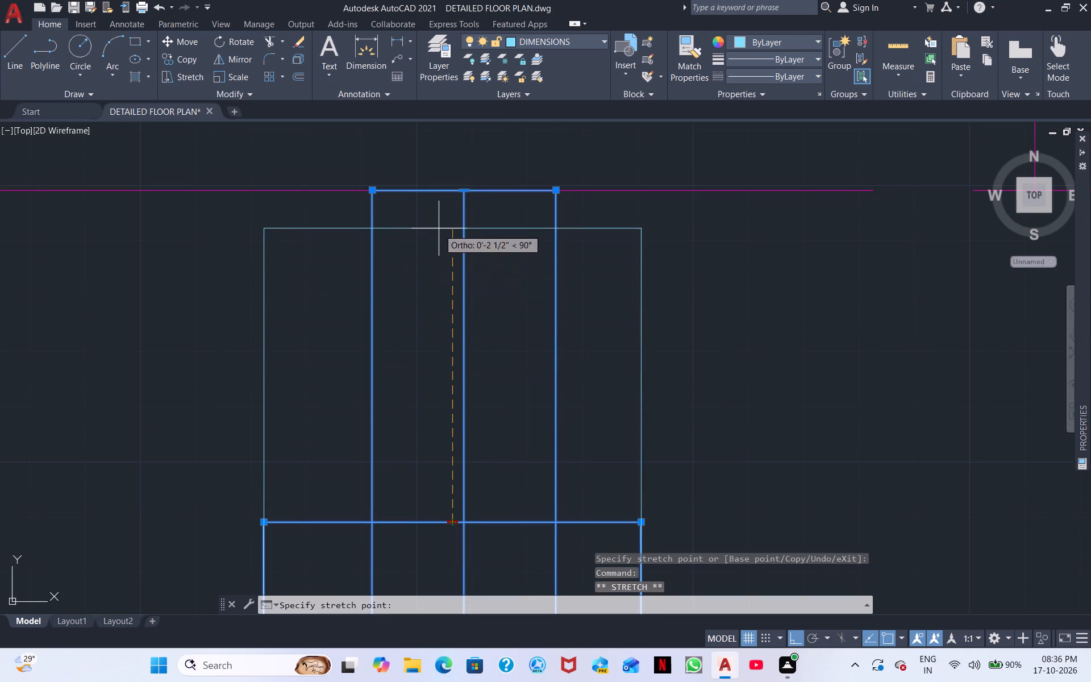
pyautogui.click(459, 191)
pyautogui.scroll(-4, 455, 328)
pyautogui.scroll(-2, 536, 495)
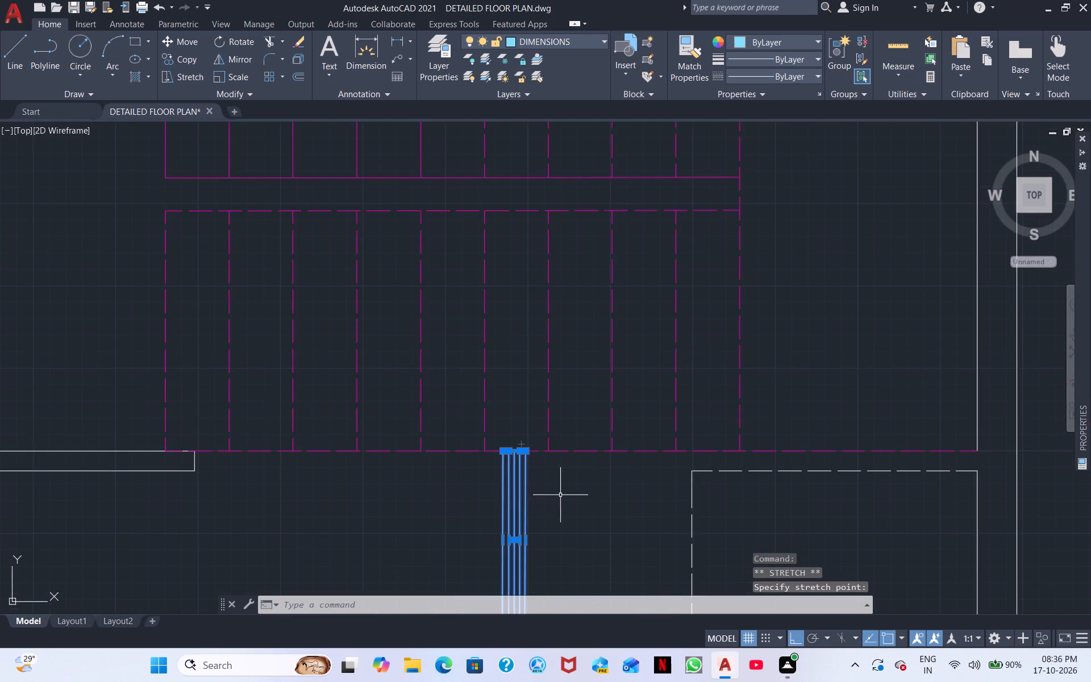
pyautogui.moveTo(560, 492); pyautogui.dragTo(495, 266, button='middle')
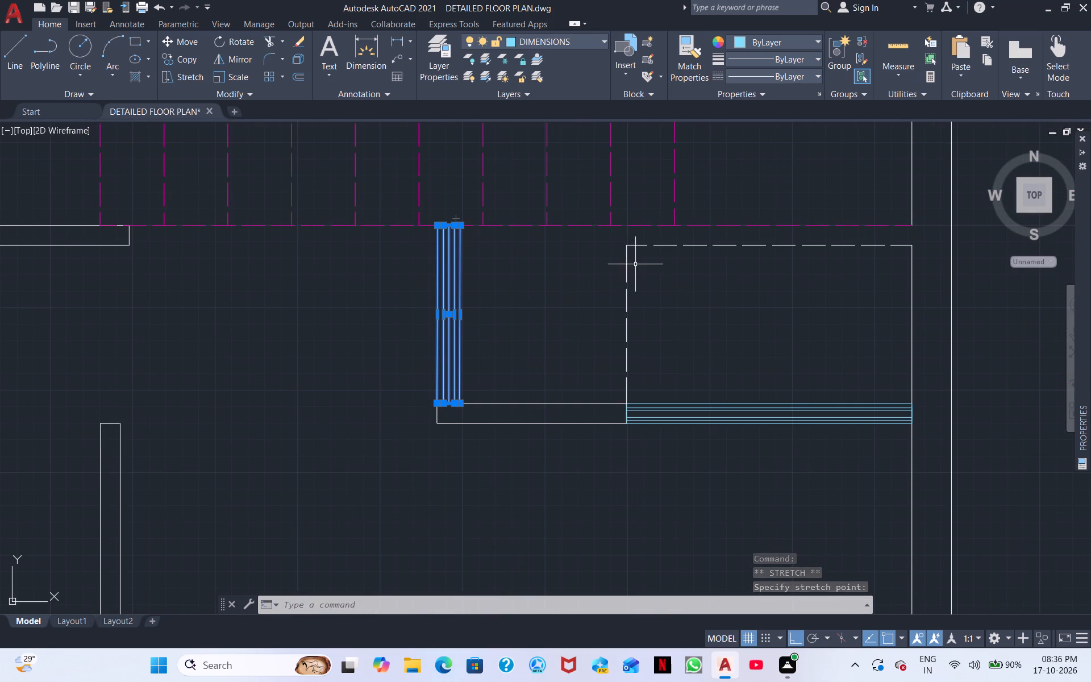
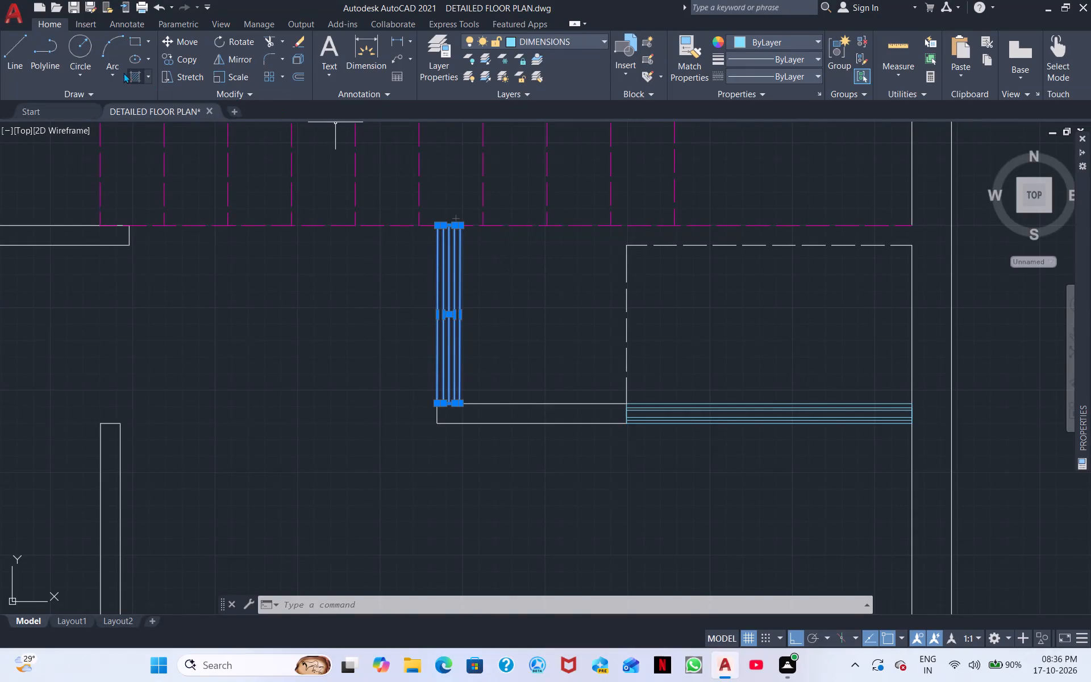
# Draw two crossing dashed diagonals inside the dashed rectangle north of the small room's south window.
pyautogui.click(14, 51)
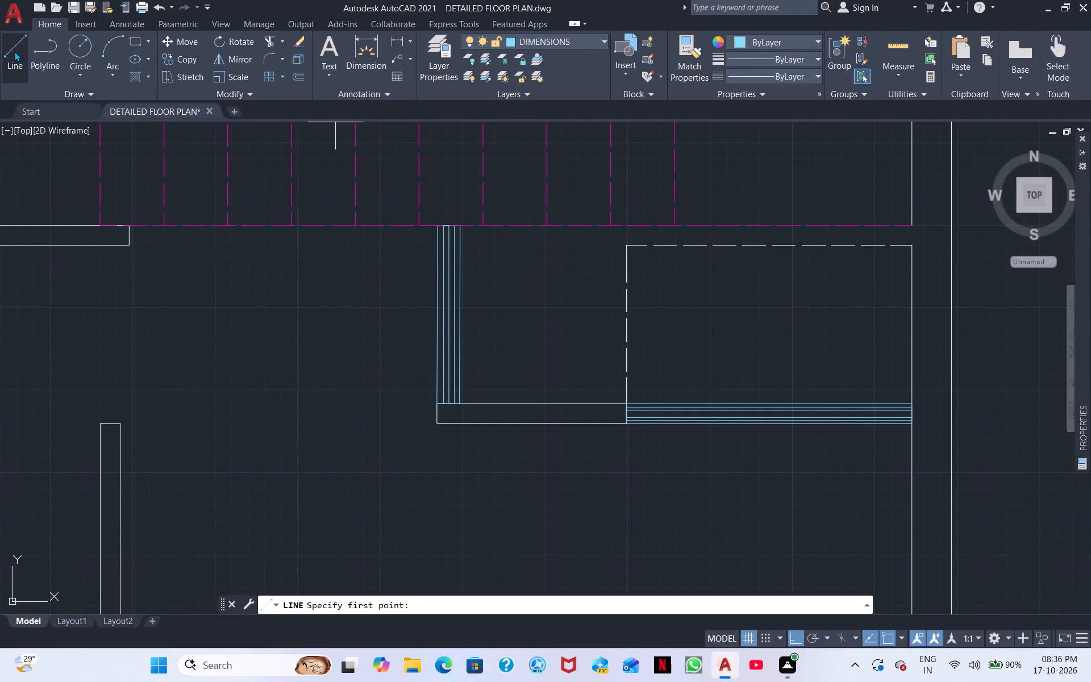
pyautogui.click(632, 249)
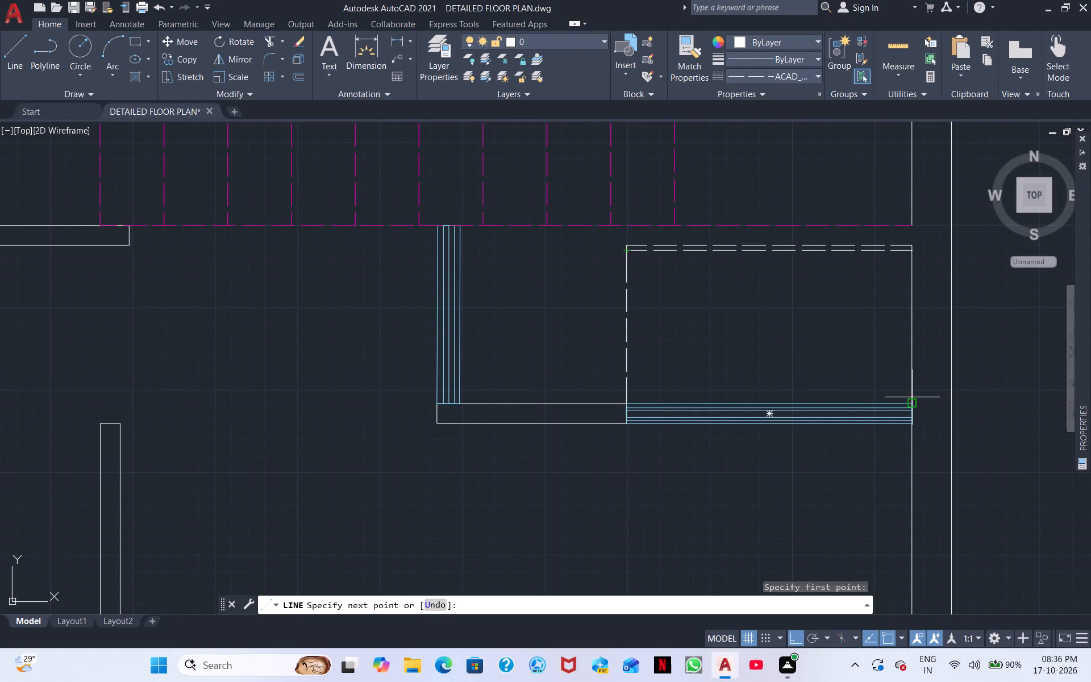
pyautogui.click(912, 399)
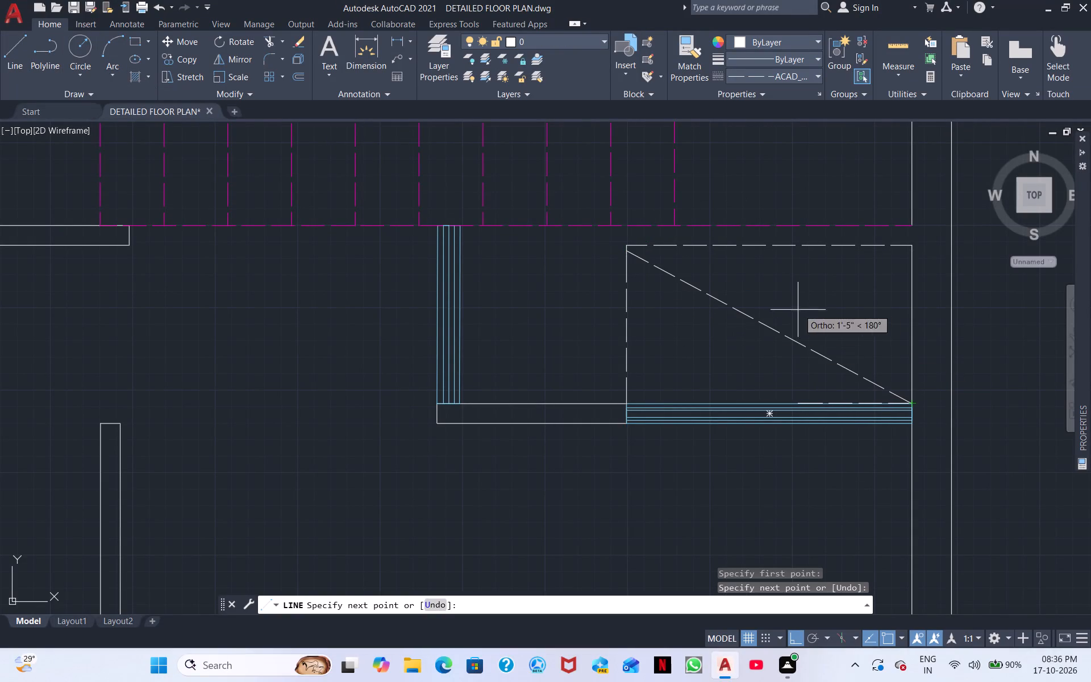
pyautogui.rightClick(871, 299)
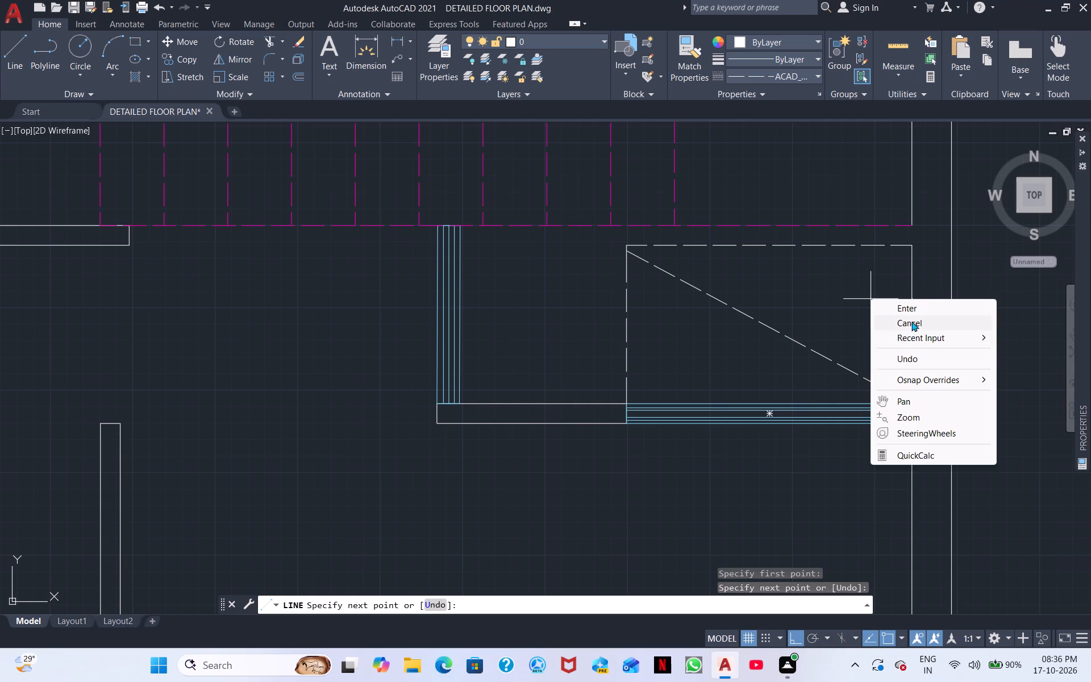
pyautogui.click(911, 321)
pyautogui.rightClick(709, 342)
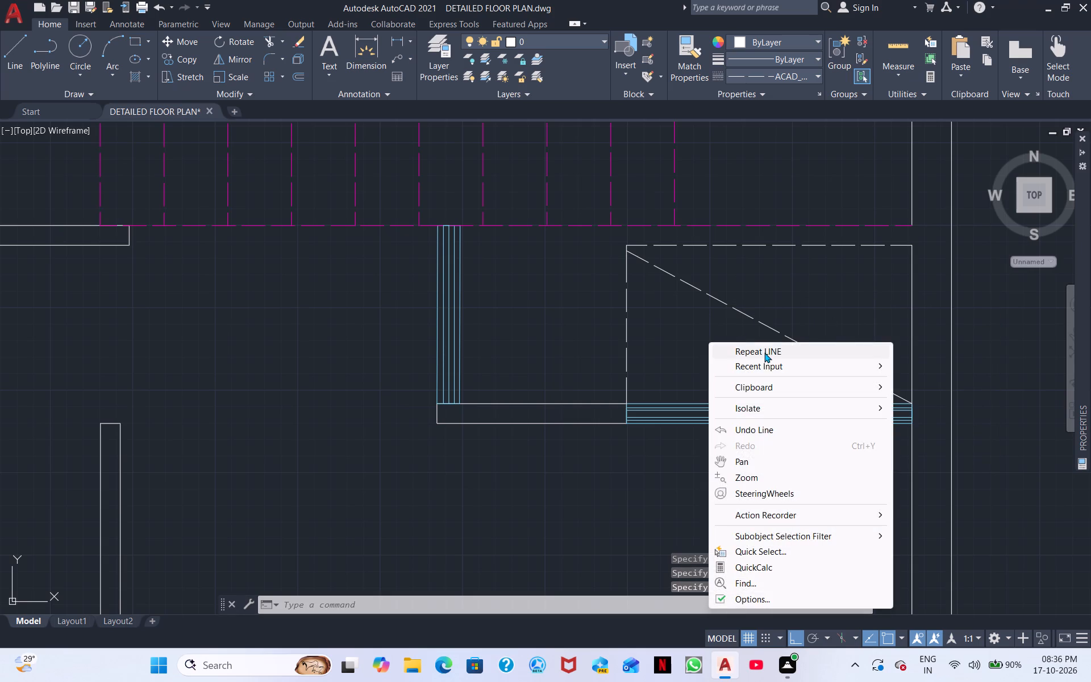
pyautogui.click(764, 352)
pyautogui.click(628, 403)
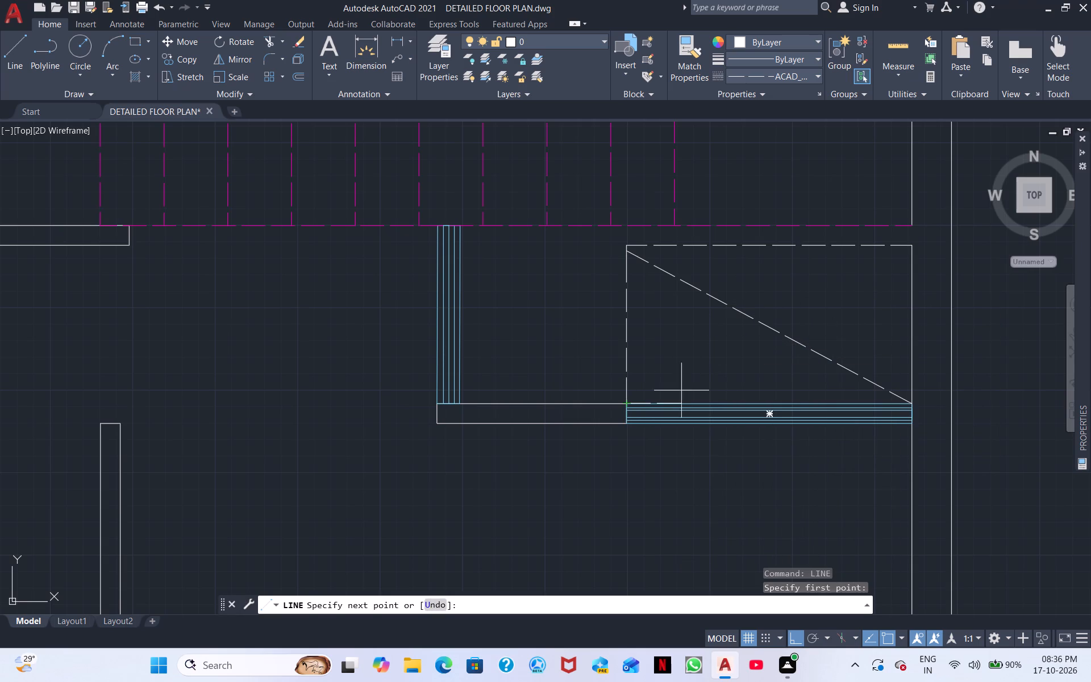
pyautogui.click(911, 246)
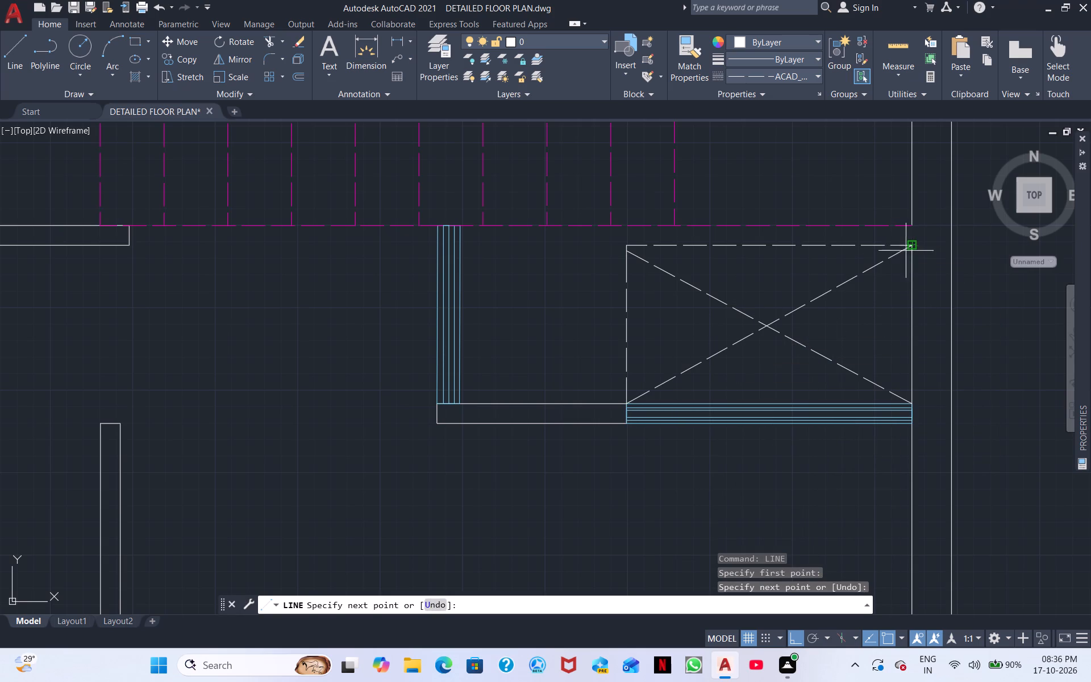
pyautogui.press('Escape')
# Move the two horizontal lines between the walls south of the small room north, placing the southern one at the northern one's former position.
pyautogui.scroll(-2, 762, 328)
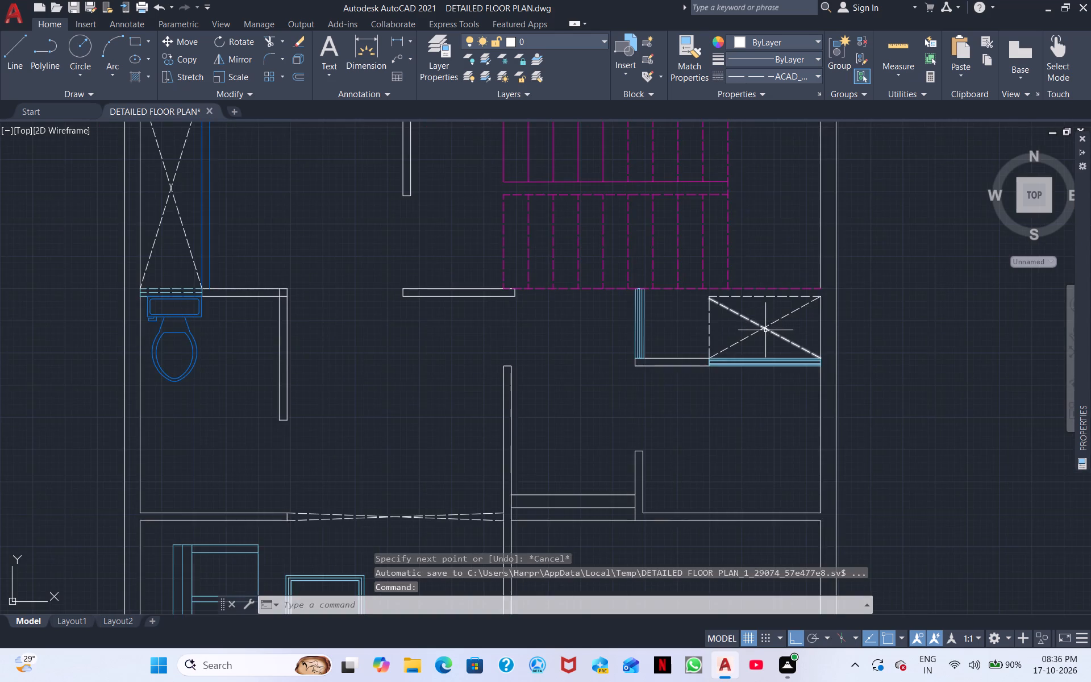
pyautogui.scroll(-1, 766, 330)
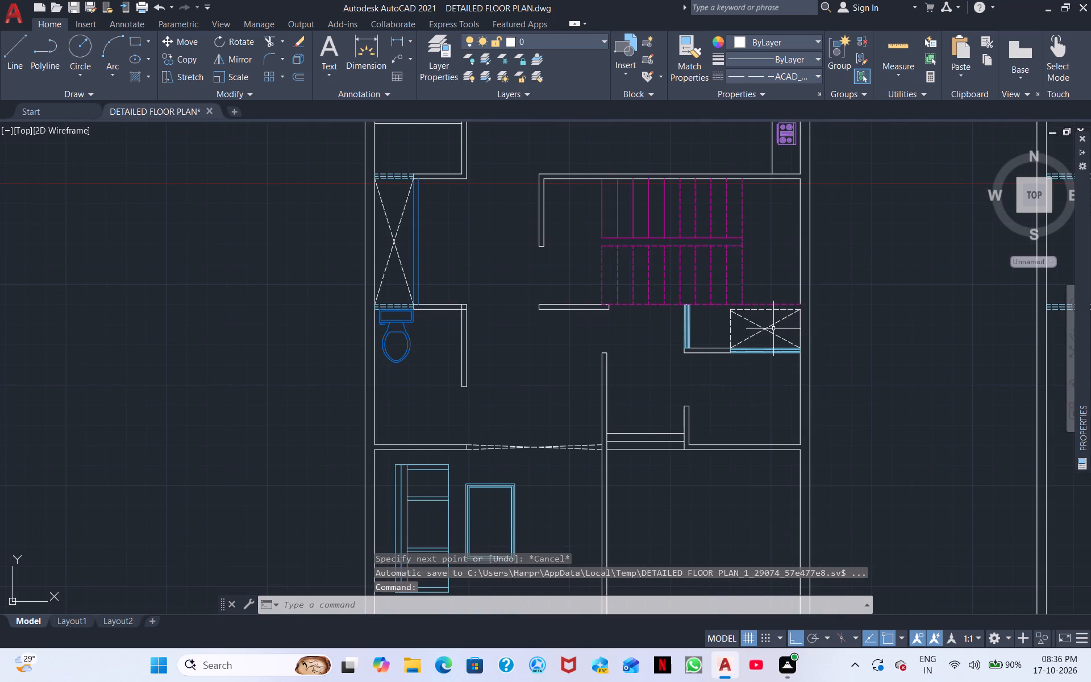
pyautogui.scroll(2, 773, 328)
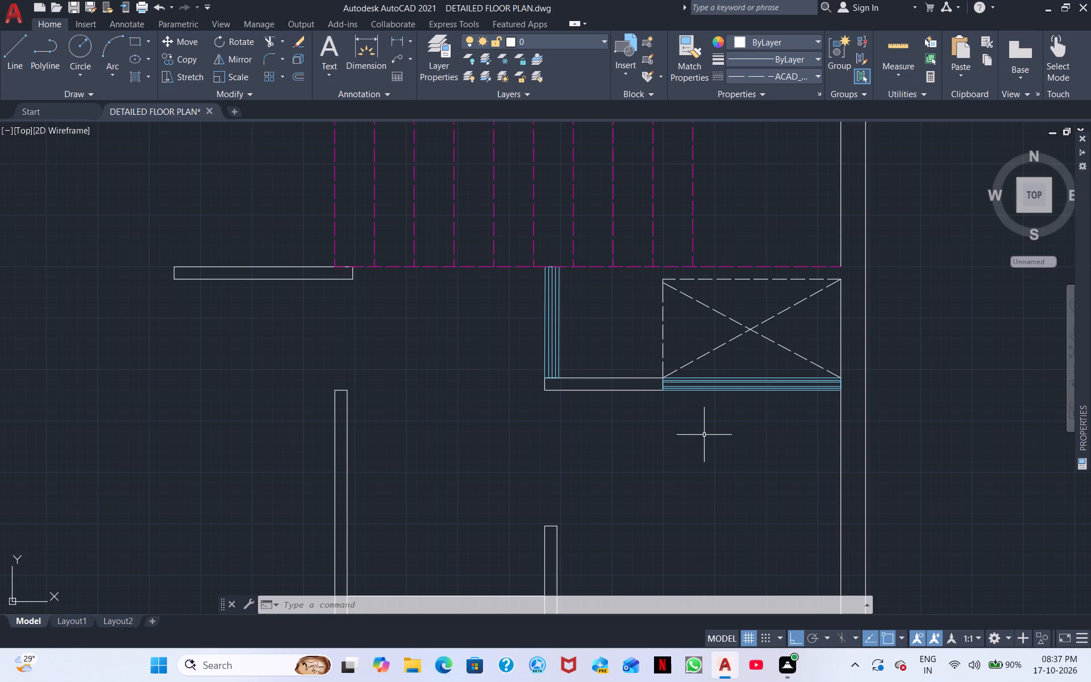
pyautogui.moveTo(705, 435); pyautogui.dragTo(690, 286, button='middle')
pyautogui.scroll(-2, 681, 297)
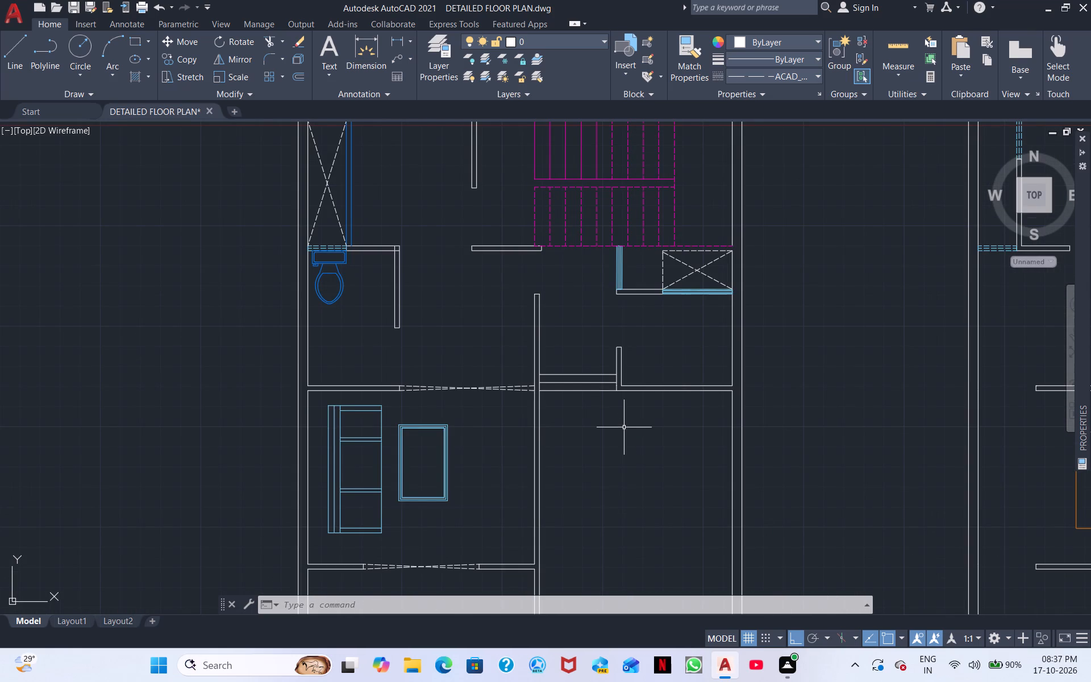
pyautogui.scroll(2, 621, 427)
pyautogui.scroll(1, 511, 362)
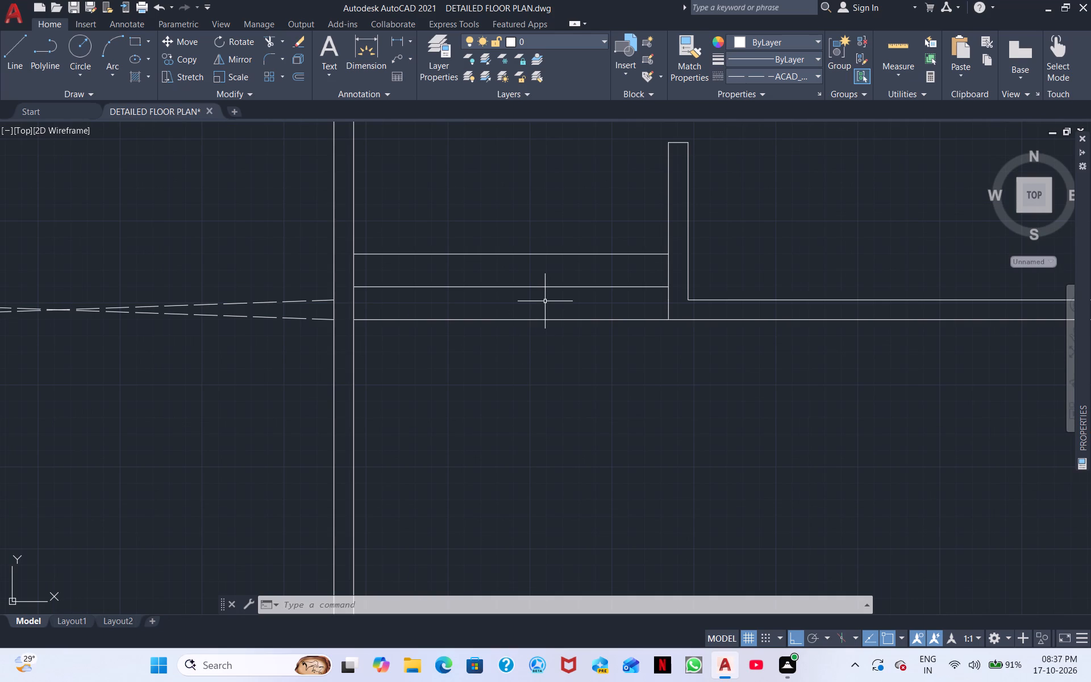
pyautogui.click(530, 298)
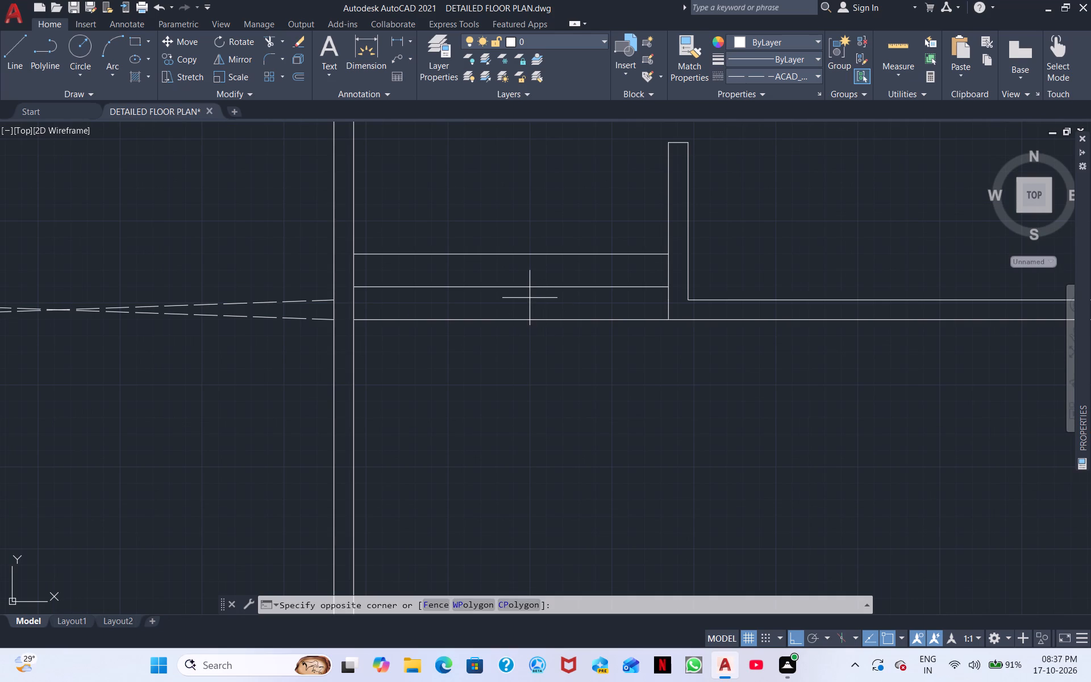
pyautogui.click(482, 234)
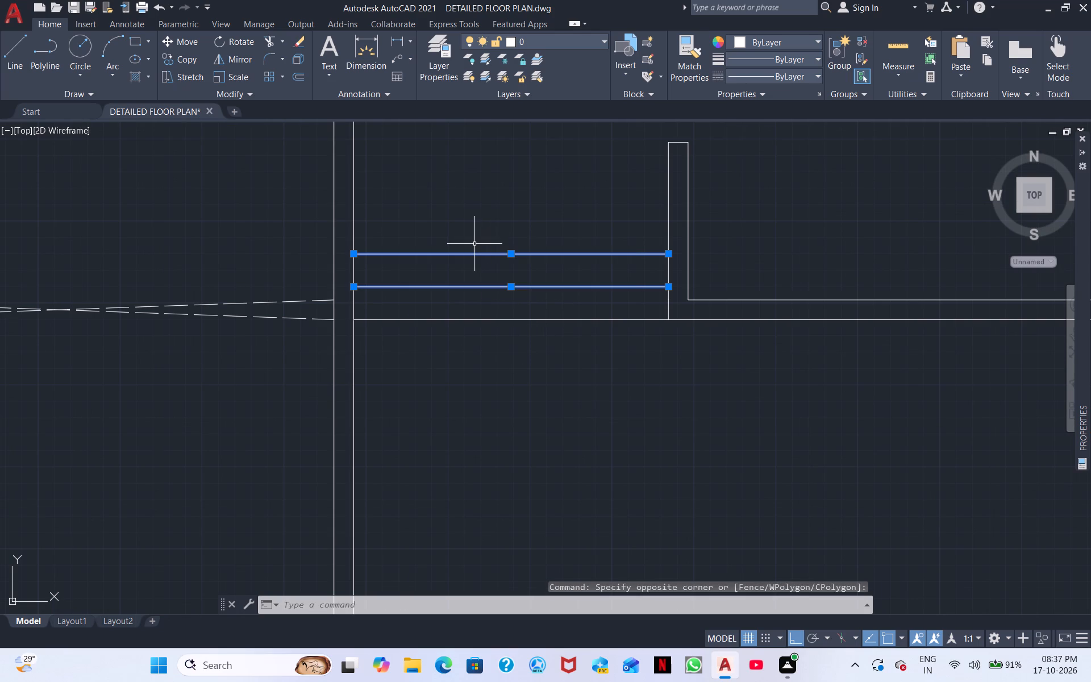
pyautogui.rightClick(474, 244)
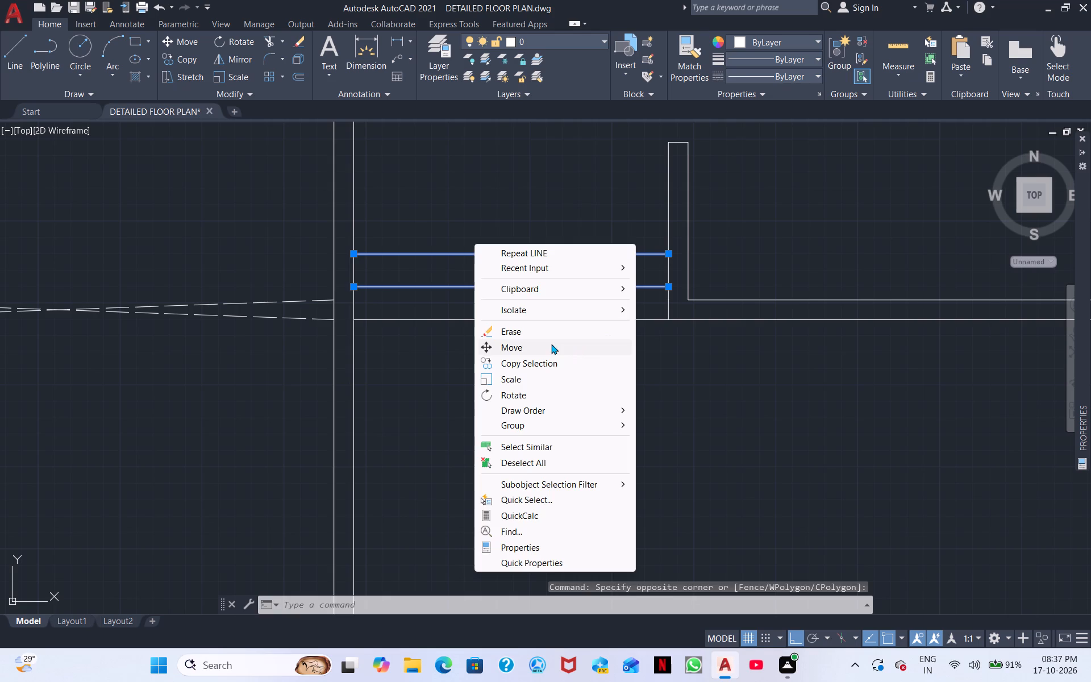
pyautogui.click(551, 344)
pyautogui.click(669, 290)
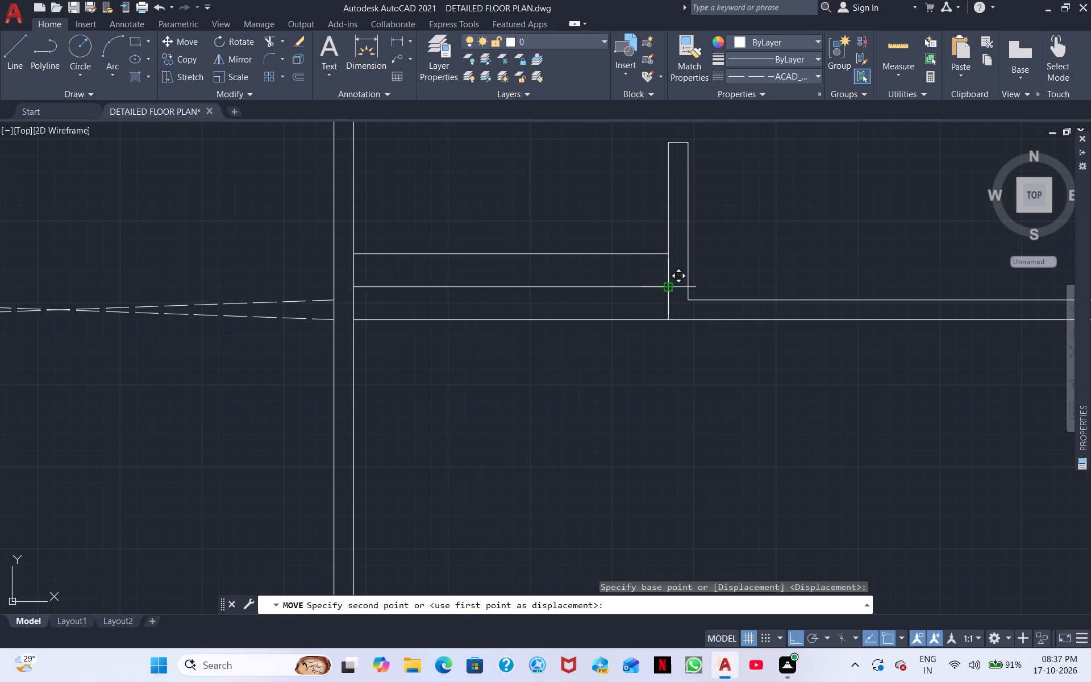
pyautogui.click(673, 256)
# Move the northern of these two horizontal lines farther north along the short wall's west face.
pyautogui.moveTo(638, 230); pyautogui.dragTo(607, 211)
pyautogui.click(587, 201)
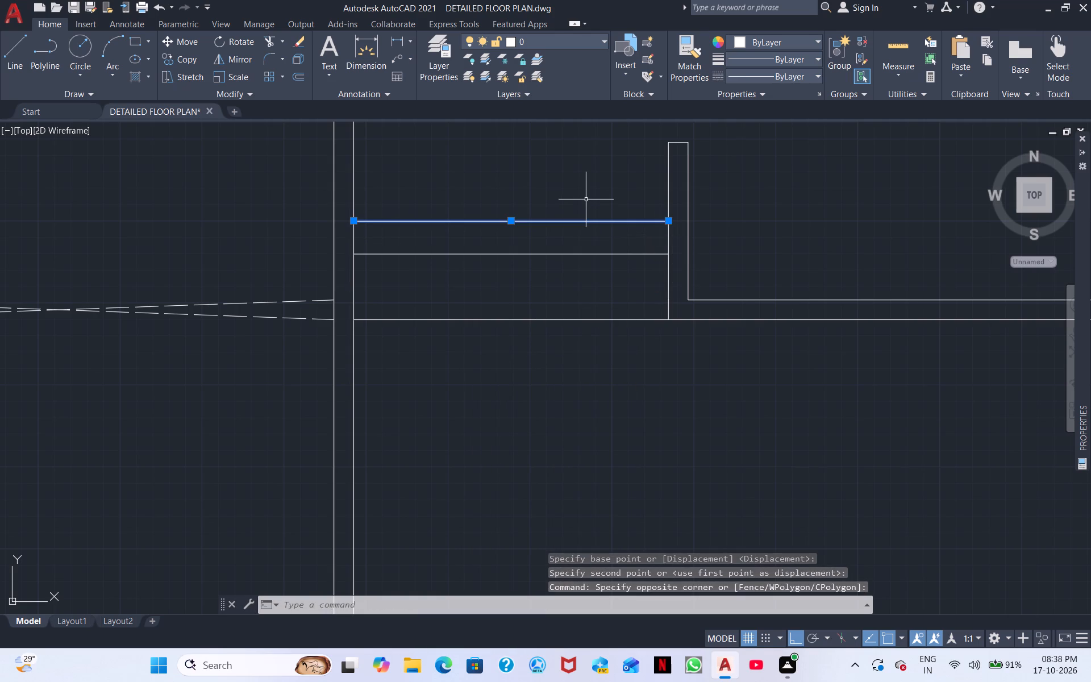
pyautogui.rightClick(586, 199)
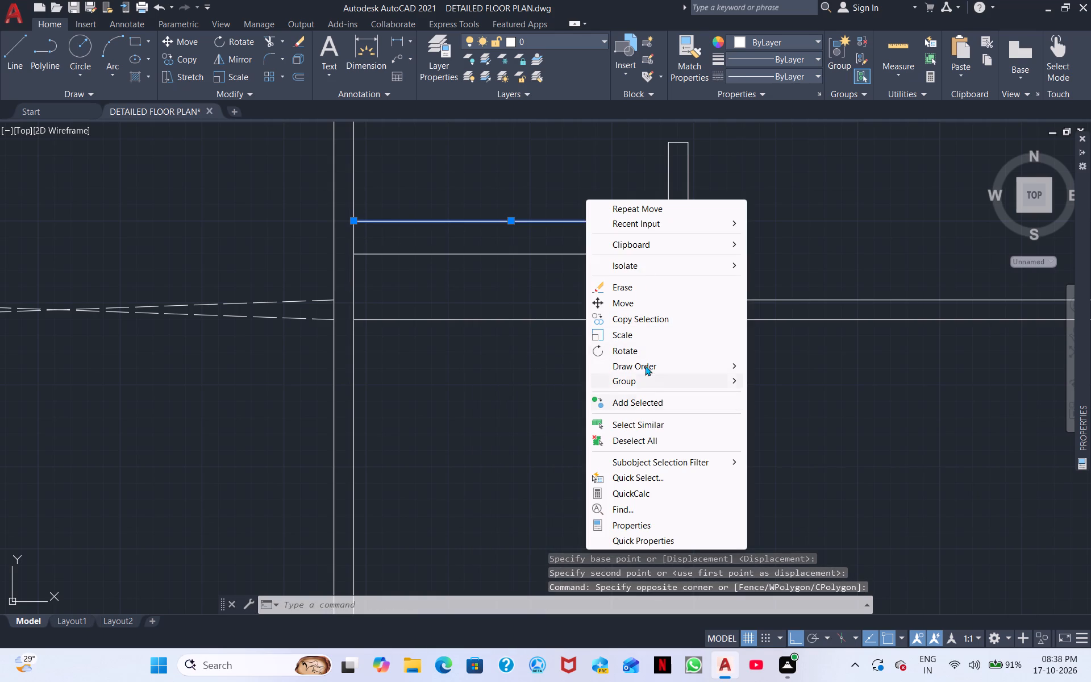
pyautogui.click(647, 305)
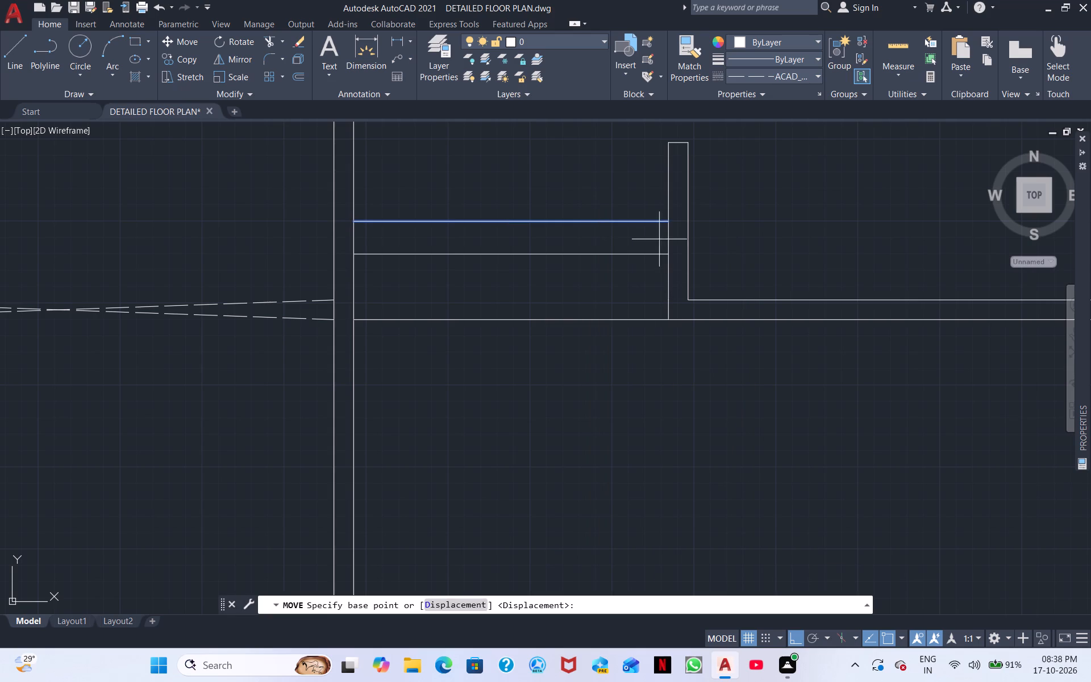
pyautogui.click(671, 223)
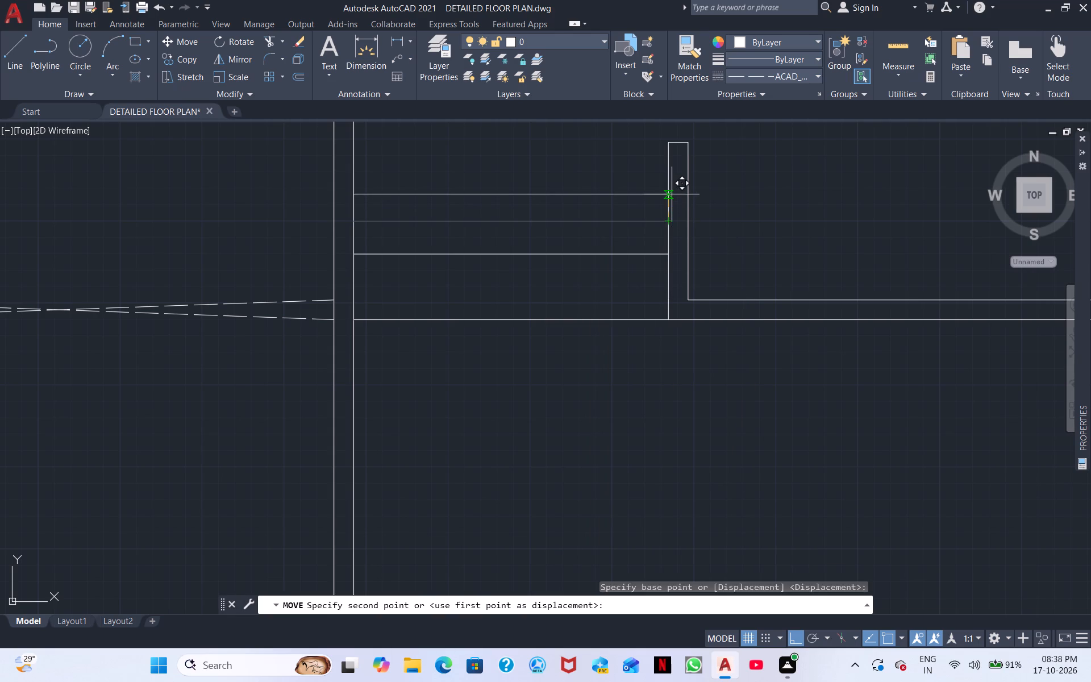
pyautogui.click(672, 194)
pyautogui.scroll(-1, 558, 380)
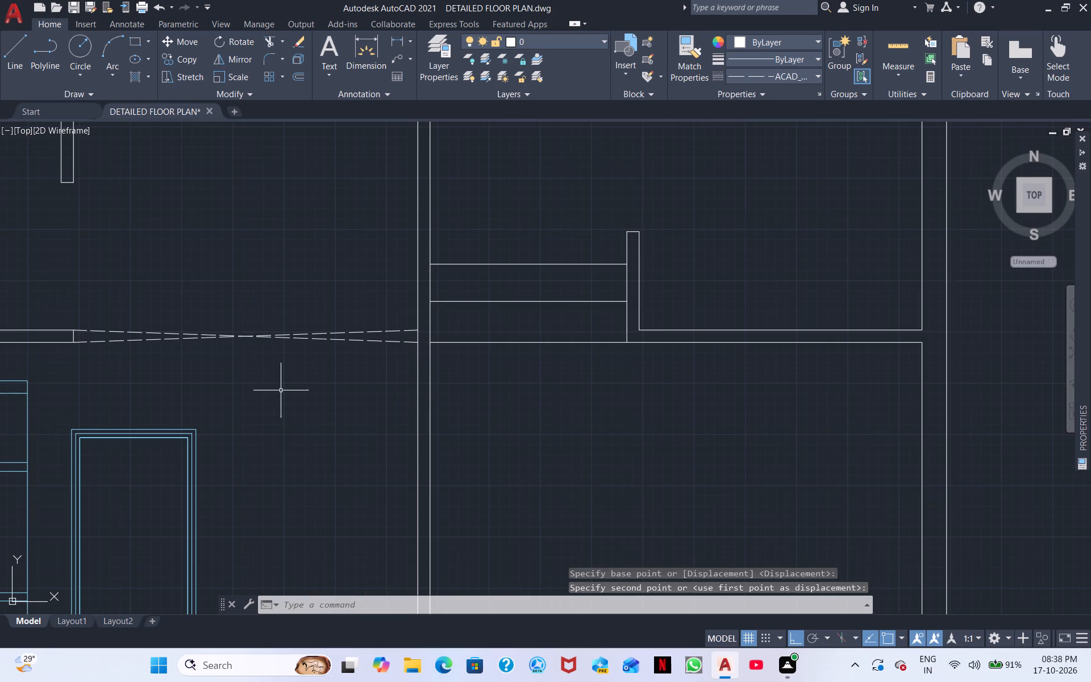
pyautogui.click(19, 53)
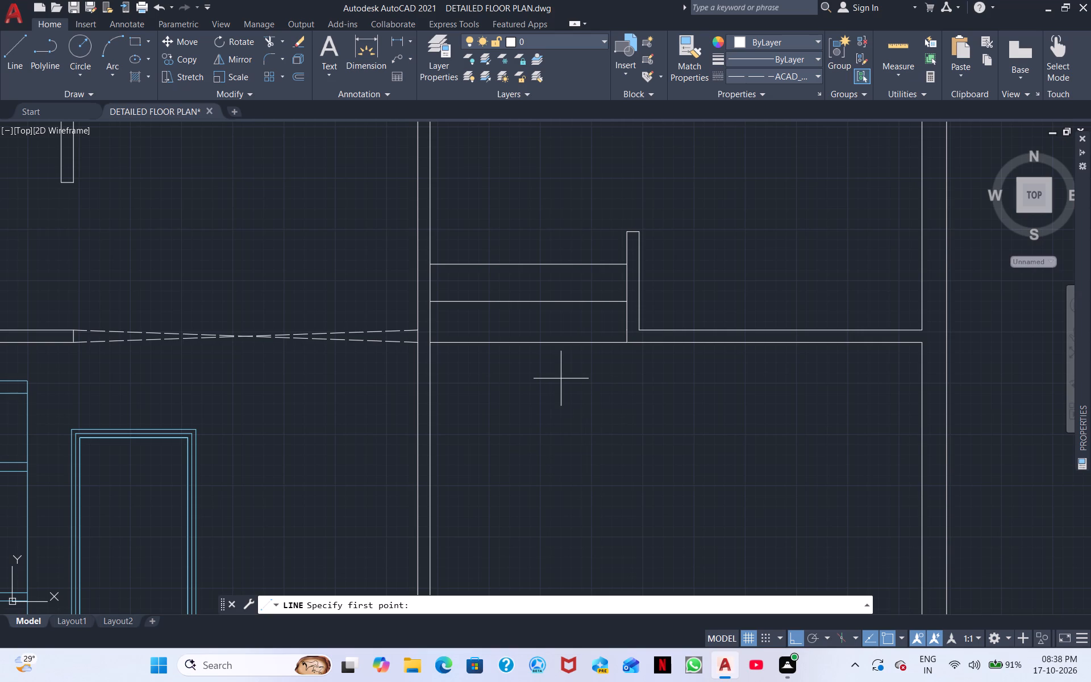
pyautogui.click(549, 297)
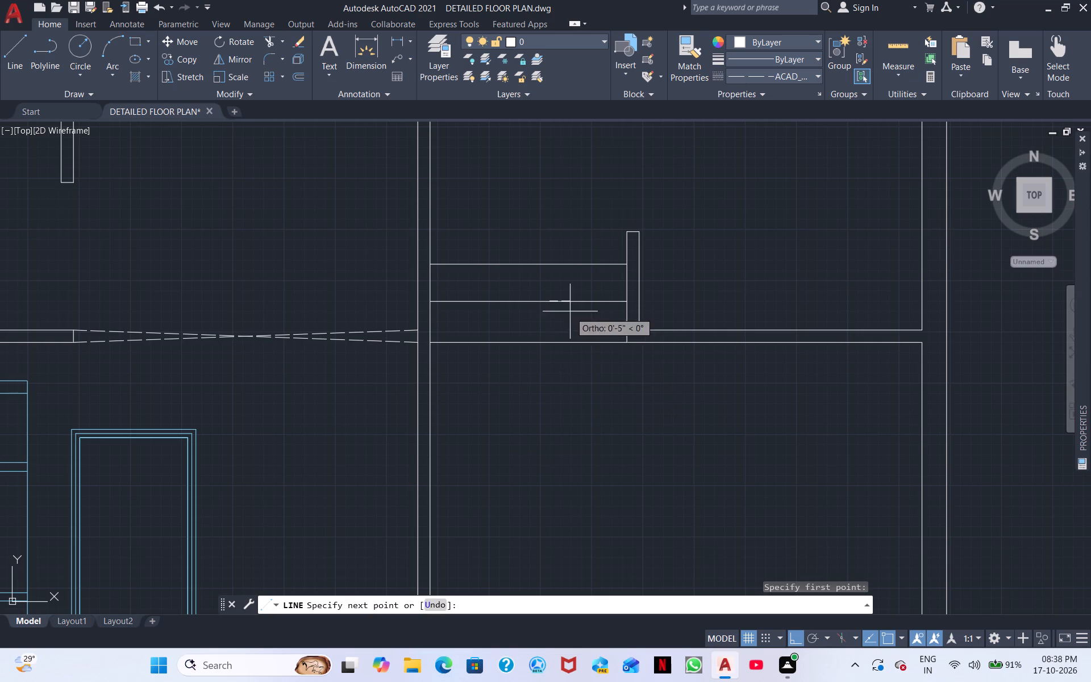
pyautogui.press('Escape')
# Set the current linetype to ByLayer and draw a vertical line from the middle horizontal line's midpoint south past the wall line.
pyautogui.click(795, 73)
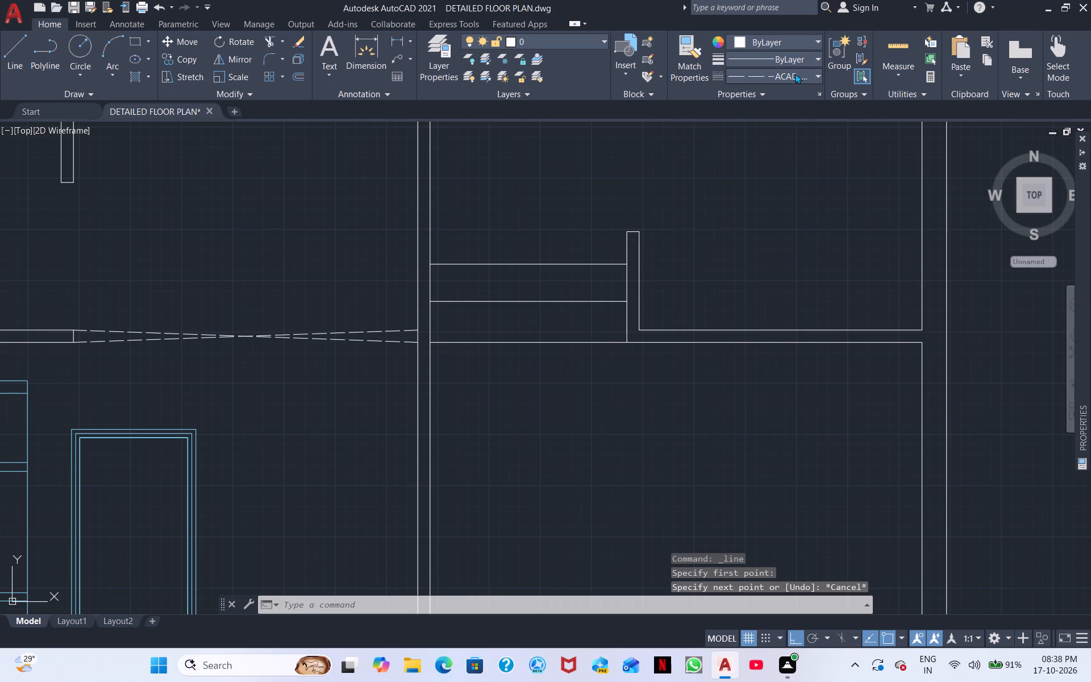
pyautogui.click(780, 98)
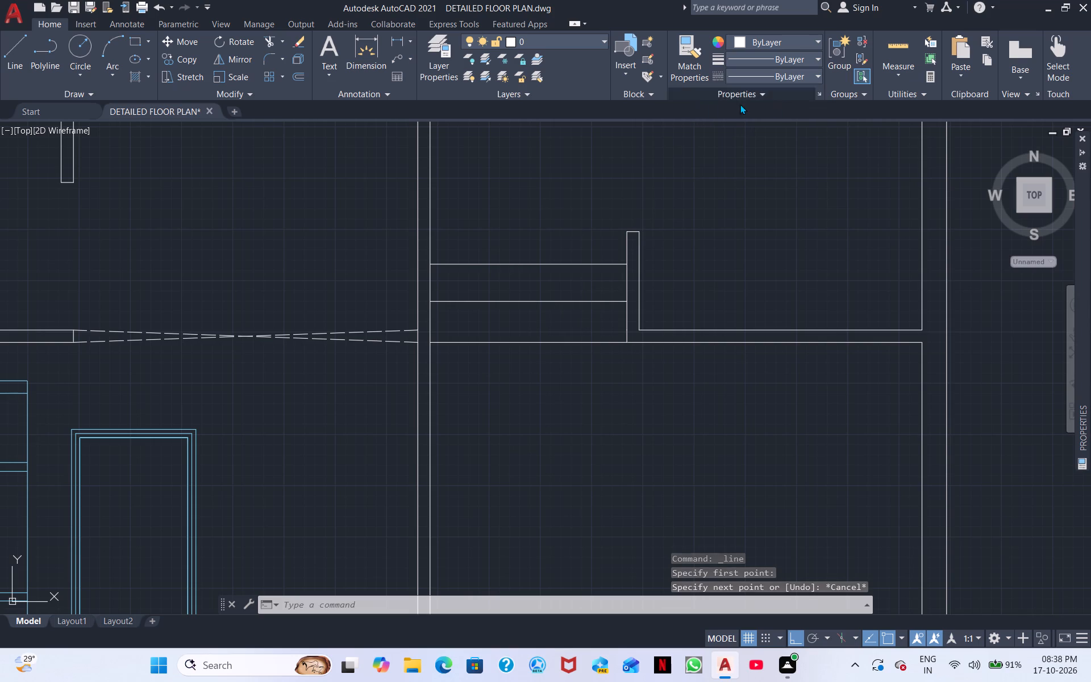
pyautogui.click(16, 50)
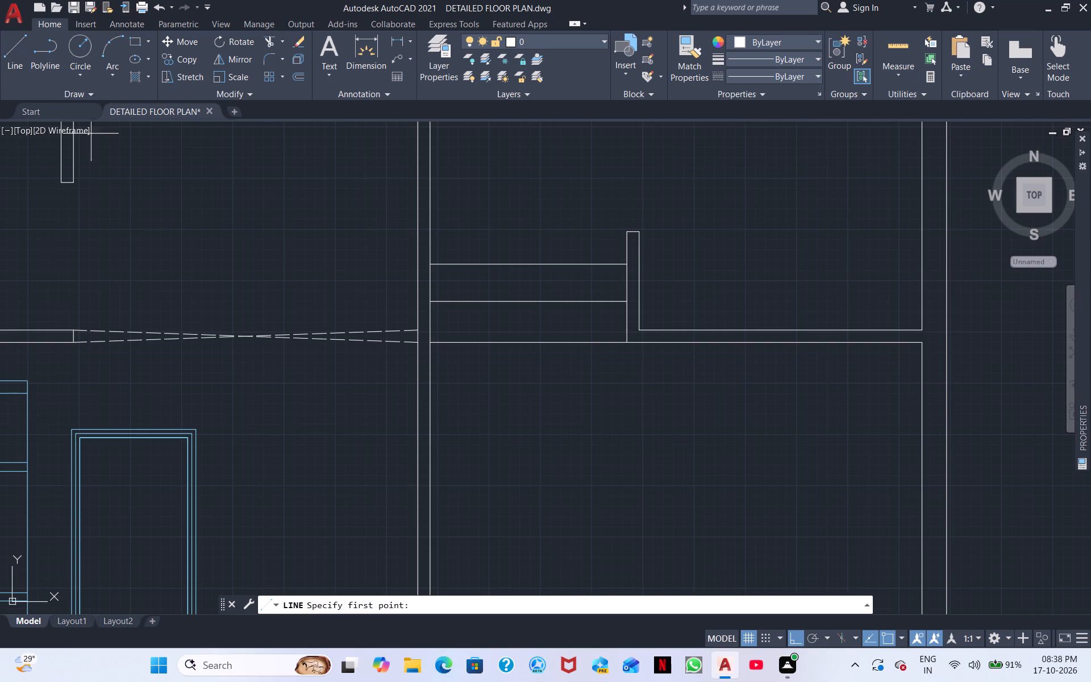
pyautogui.scroll(2, 482, 354)
pyautogui.moveTo(529, 294); pyautogui.dragTo(453, 423, button='middle')
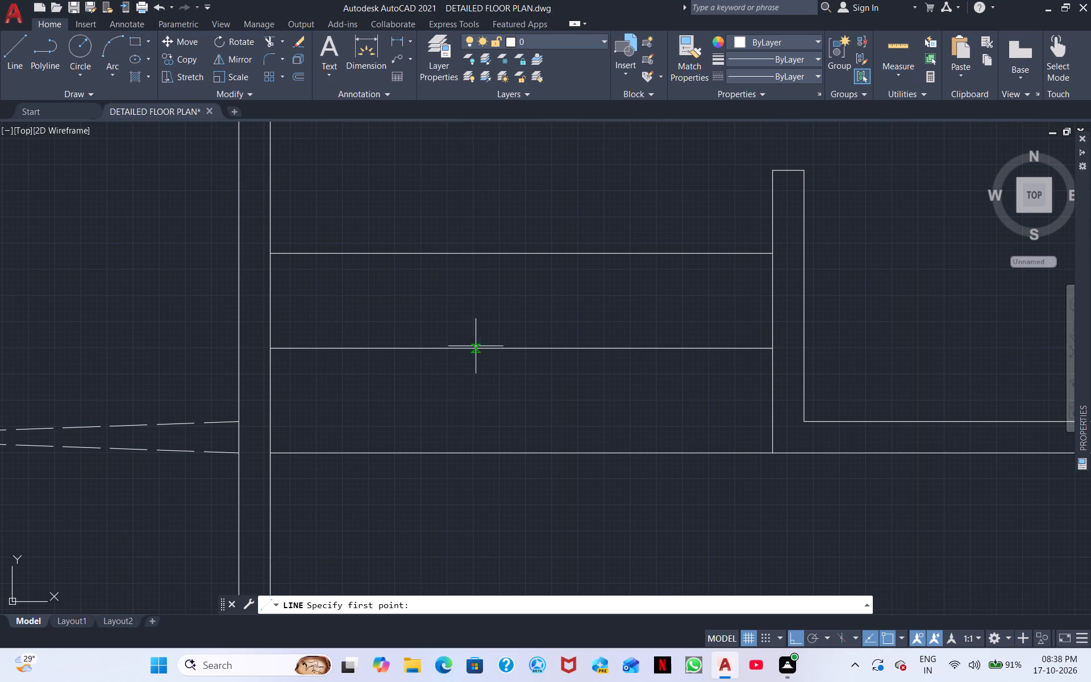
pyautogui.click(523, 351)
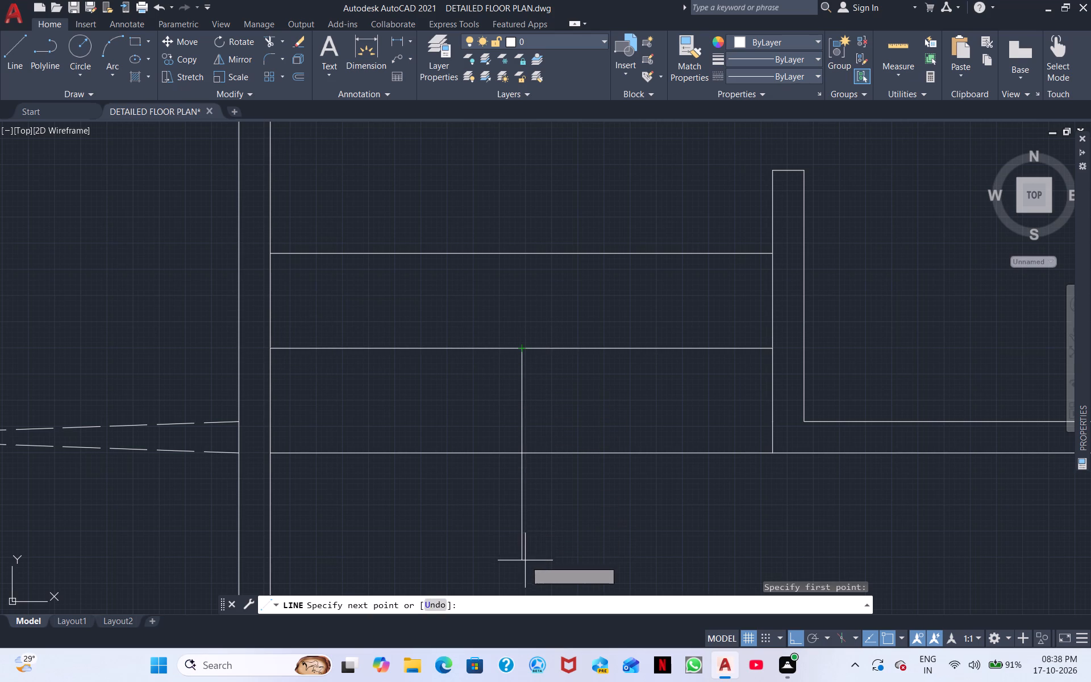
pyautogui.click(524, 567)
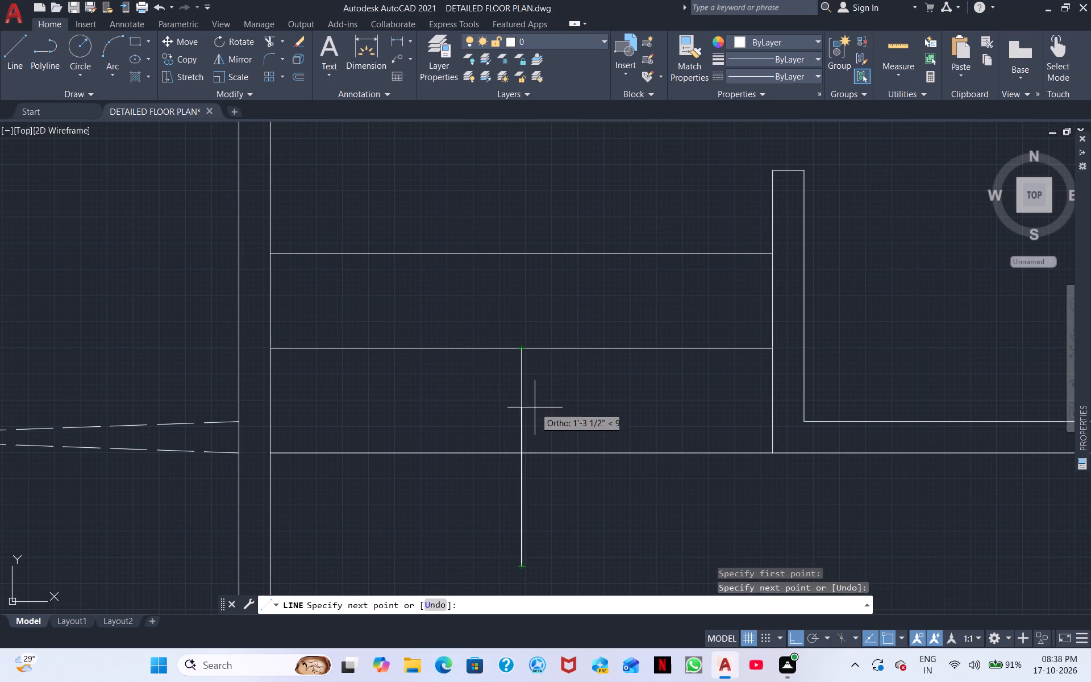
pyautogui.click(534, 413)
pyautogui.click(499, 388)
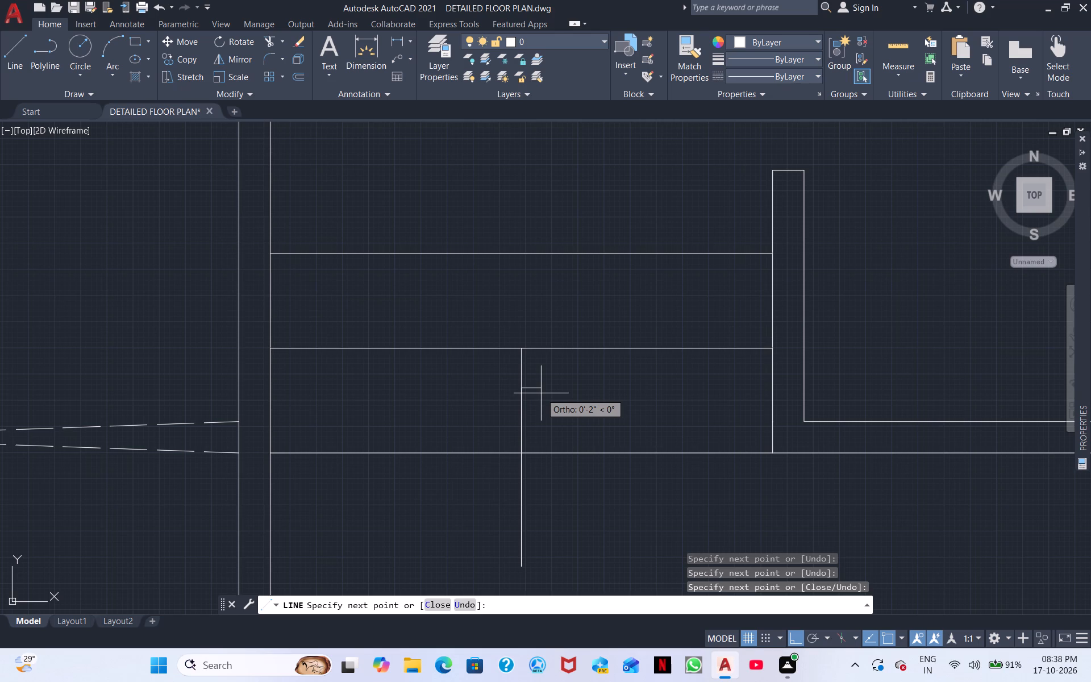
pyautogui.press('Escape')
# Erase the short line segment overlapping the new vertical line.
pyautogui.click(522, 393)
pyautogui.rightClick(544, 394)
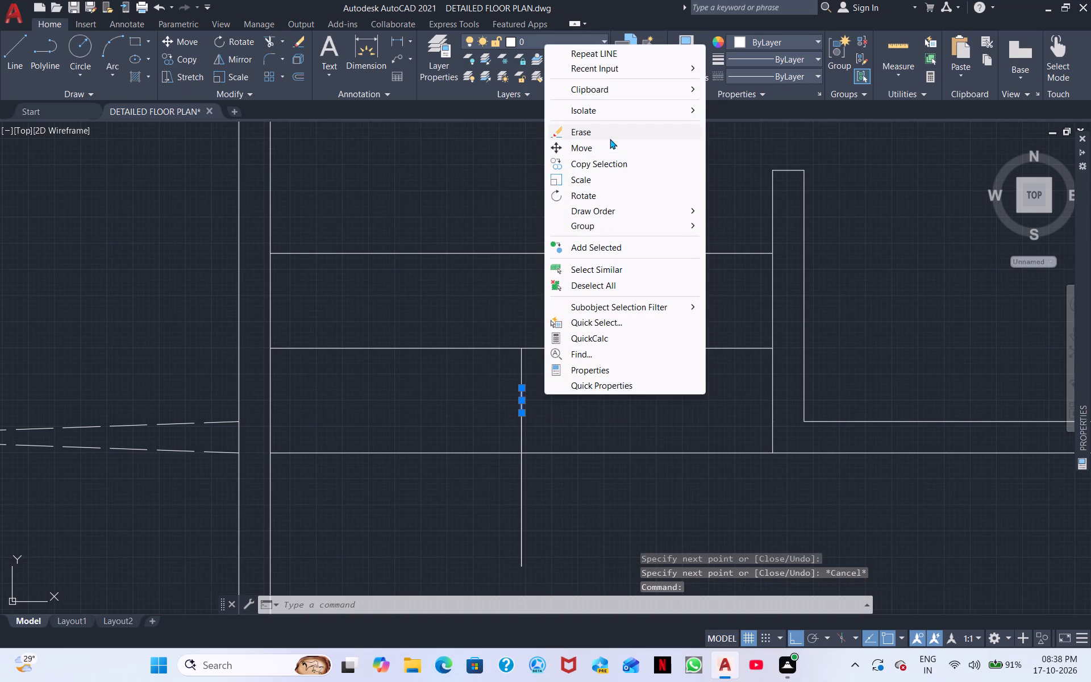
pyautogui.click(616, 135)
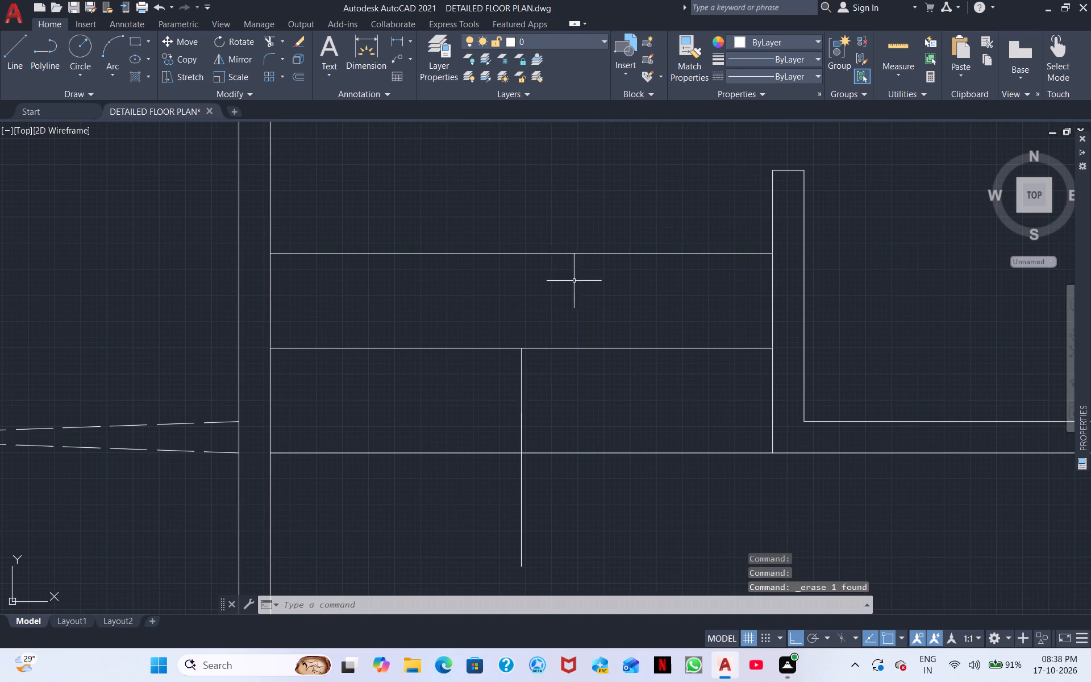
# Move the vertical line slightly north so its upper end extends past the middle horizontal line.
pyautogui.click(522, 402)
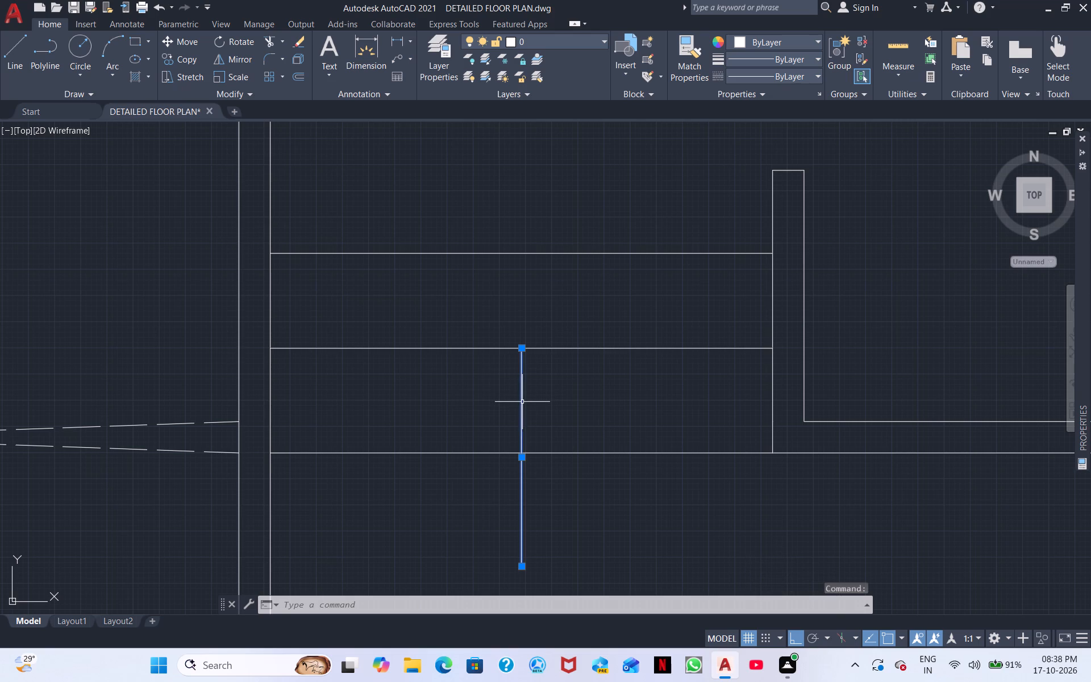
pyautogui.rightClick(539, 397)
pyautogui.click(588, 152)
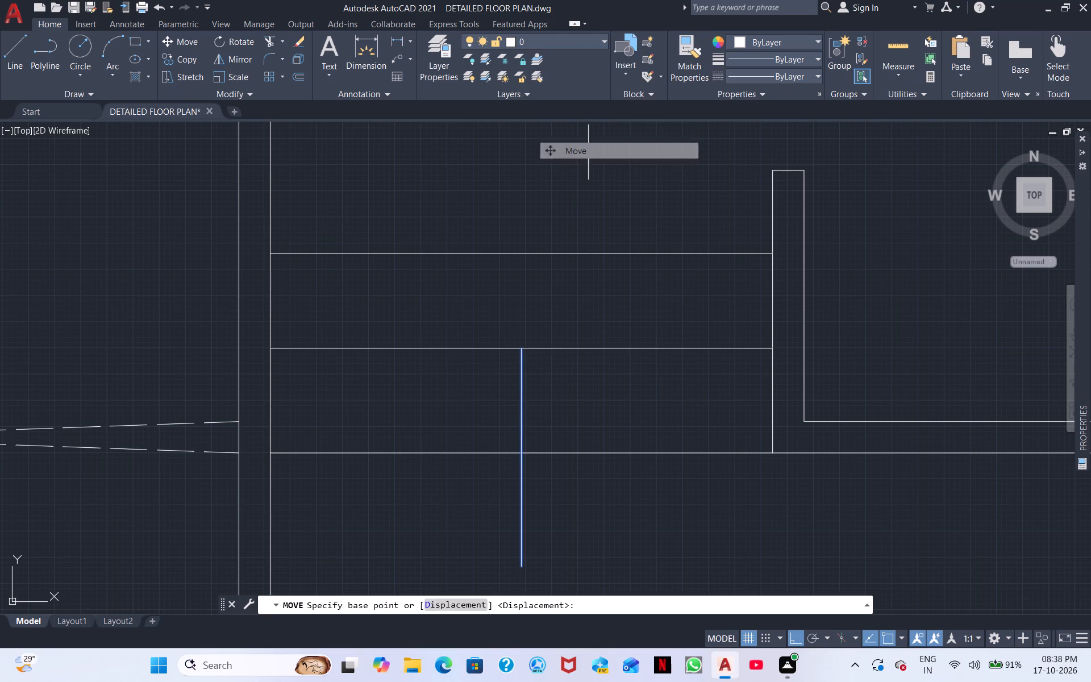
pyautogui.click(524, 351)
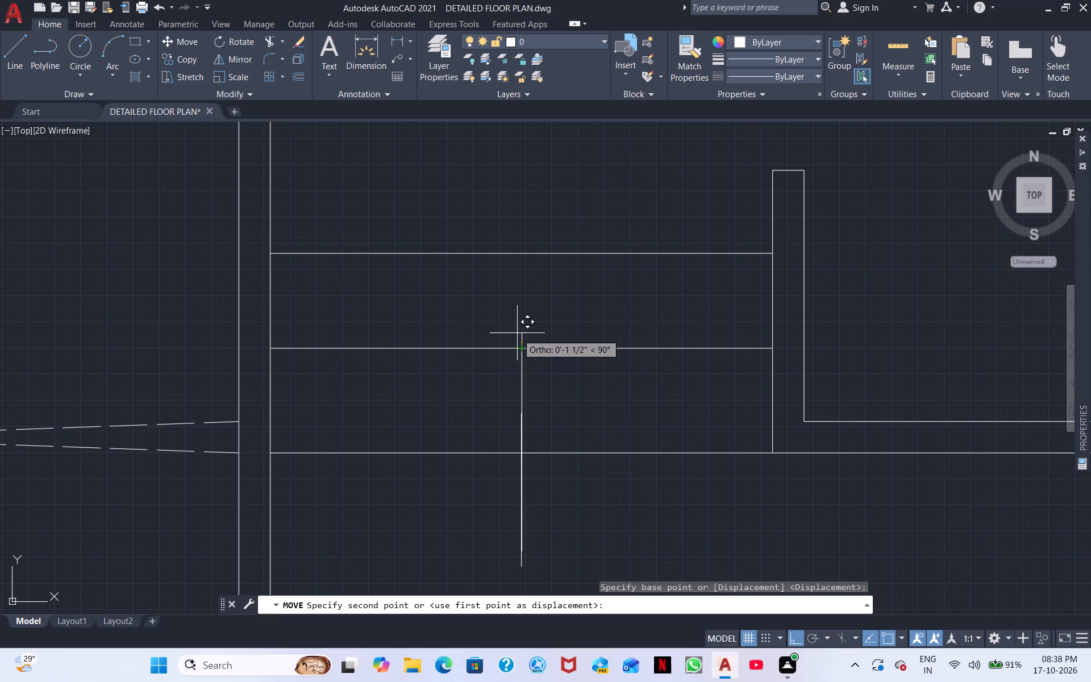
pyautogui.click(523, 323)
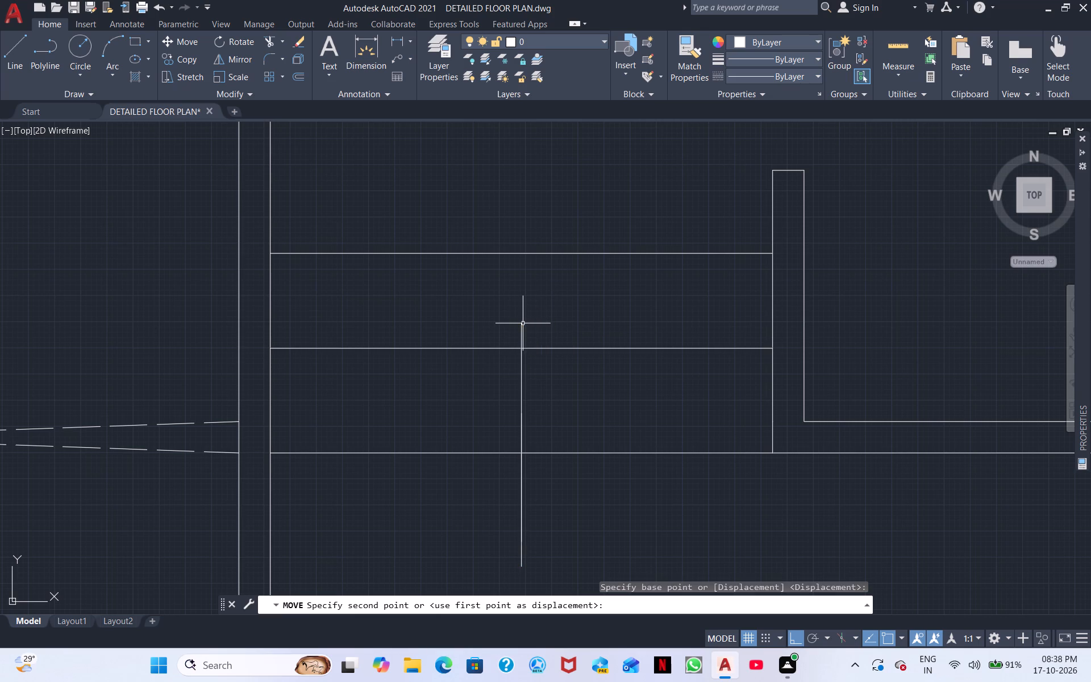
pyautogui.scroll(-1, 568, 407)
pyautogui.scroll(2, 568, 413)
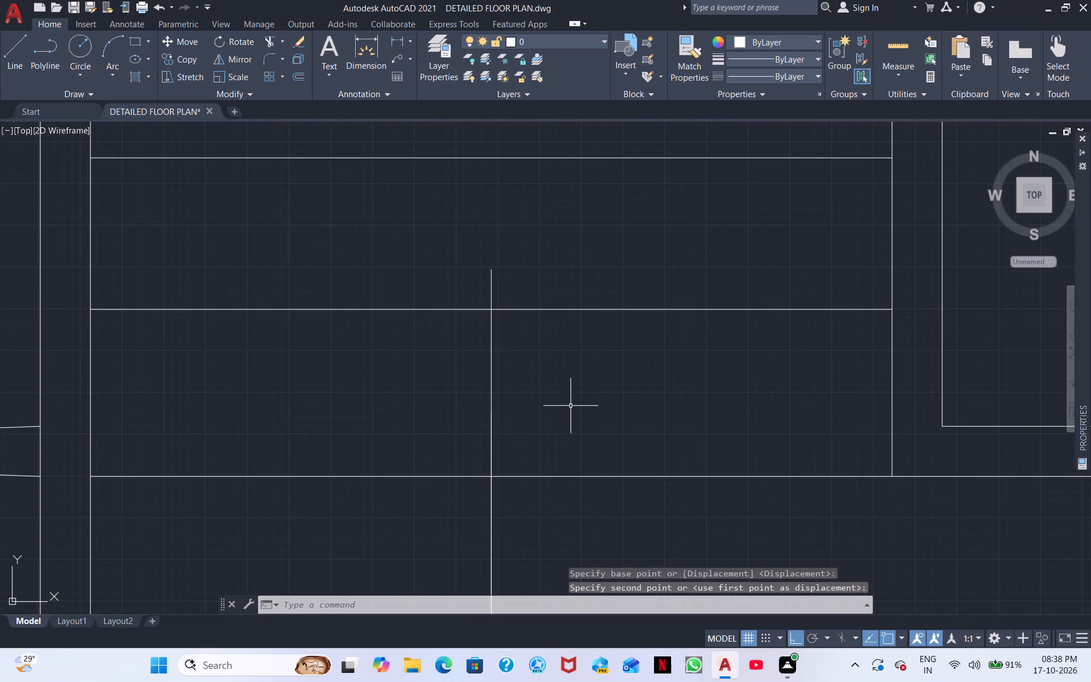
# Erase the leftover short line segment overlapping the lower part of the vertical line.
pyautogui.click(490, 441)
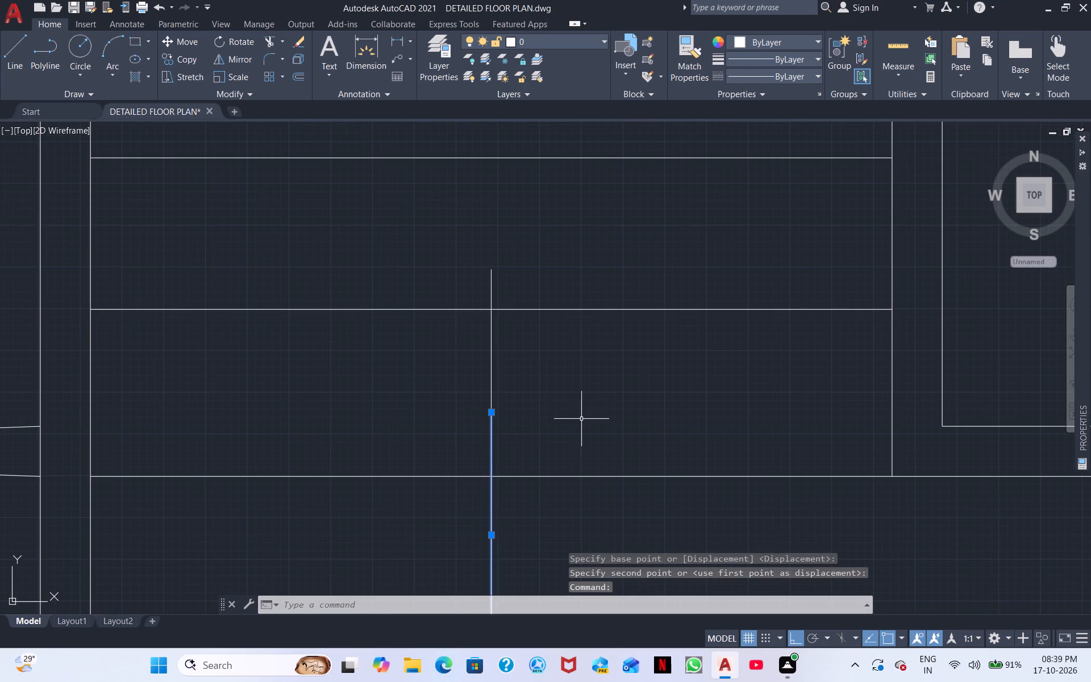
pyautogui.rightClick(584, 416)
pyautogui.click(634, 154)
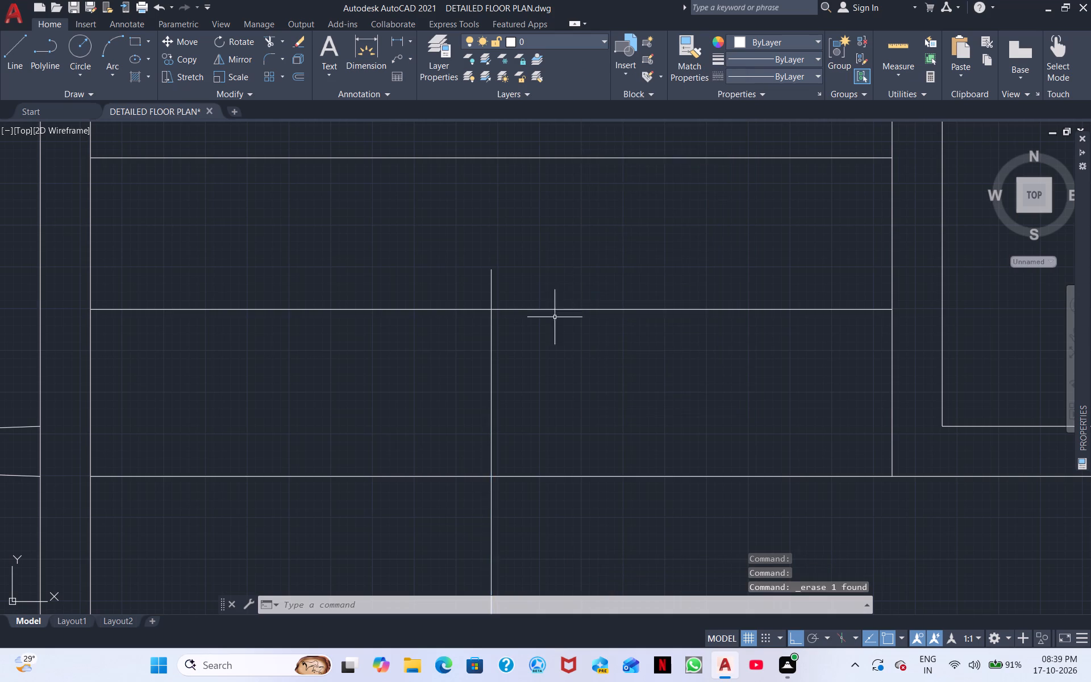
pyautogui.scroll(-2, 538, 381)
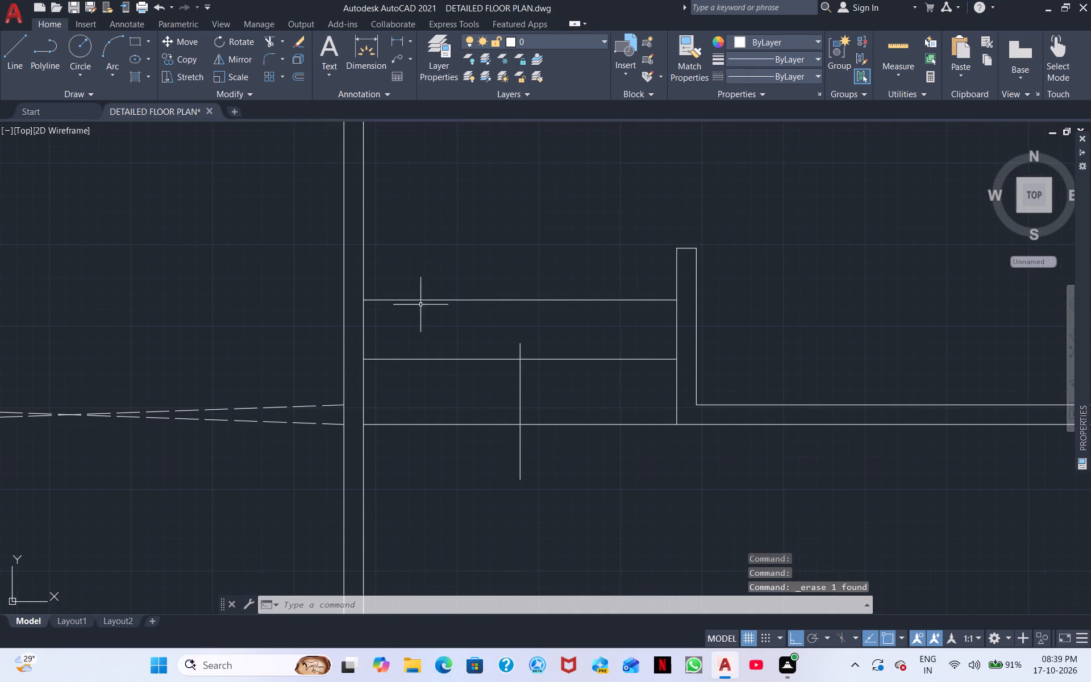
# With Ortho turned off for the slanted side, draw half an arrowhead from the vertical line's upper end east, then to the northern horizontal line's midpoint.
pyautogui.click(18, 56)
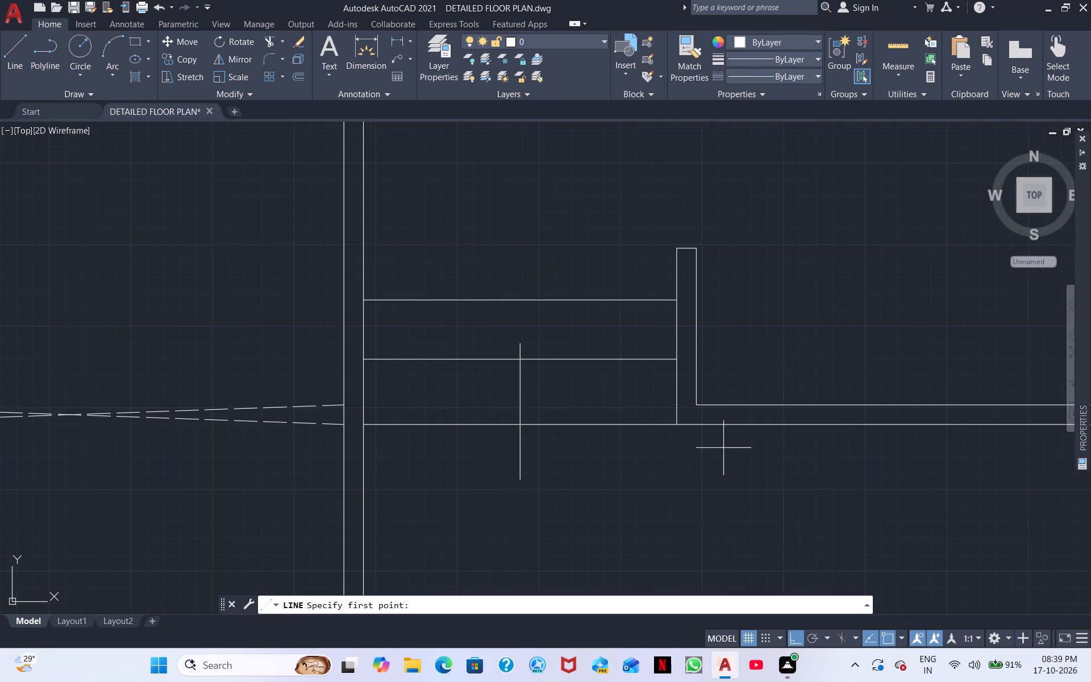
pyautogui.scroll(3, 615, 412)
pyautogui.moveTo(476, 276); pyautogui.dragTo(584, 581, button='middle')
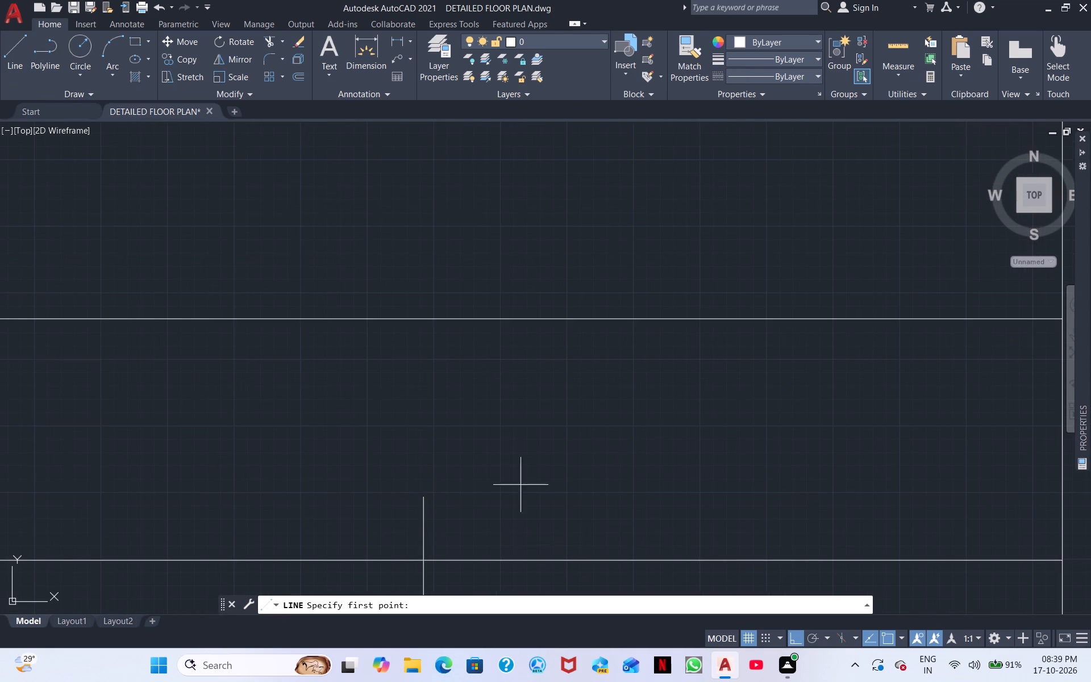
pyautogui.moveTo(541, 441); pyautogui.dragTo(669, 598, button='middle')
pyautogui.scroll(-1, 557, 442)
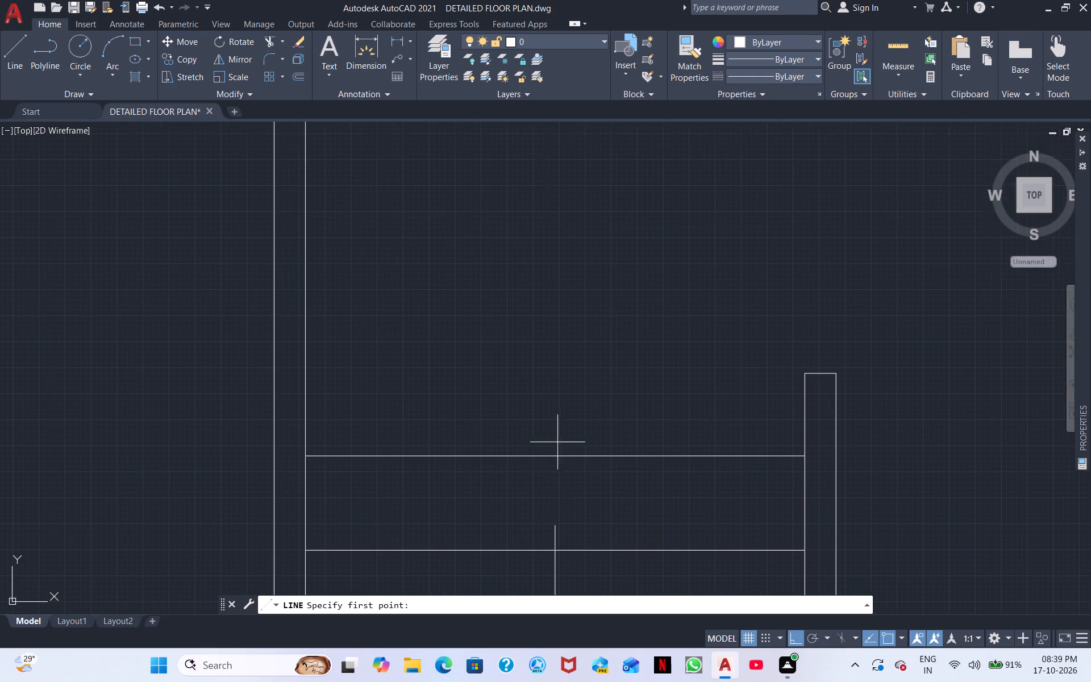
pyautogui.scroll(-1, 557, 442)
pyautogui.click(556, 525)
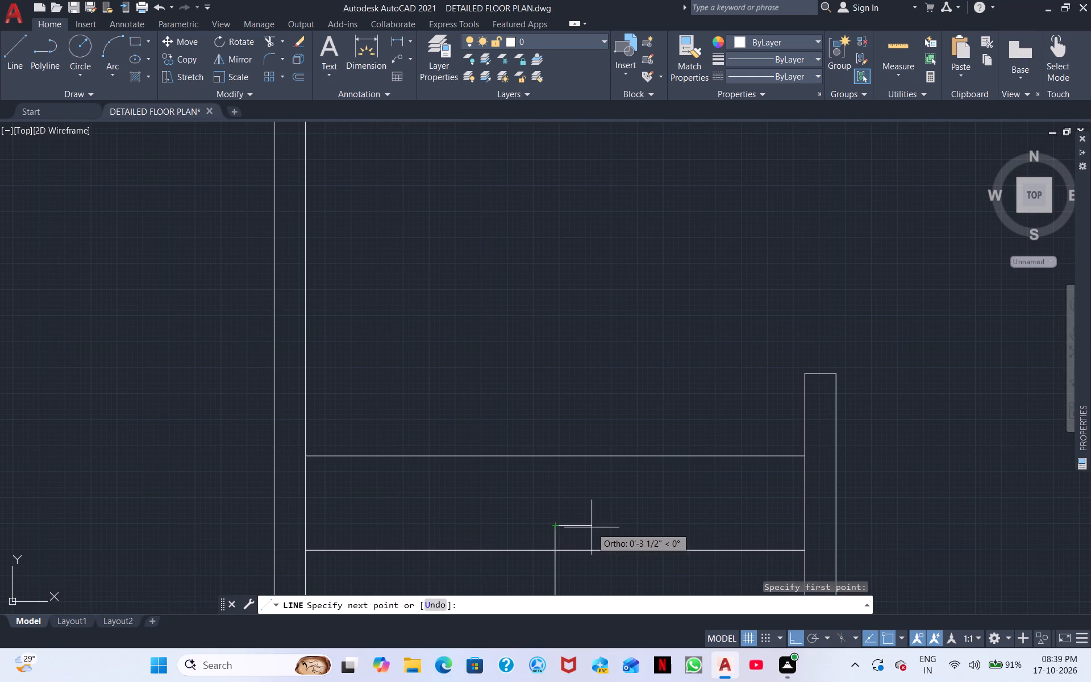
pyautogui.click(581, 526)
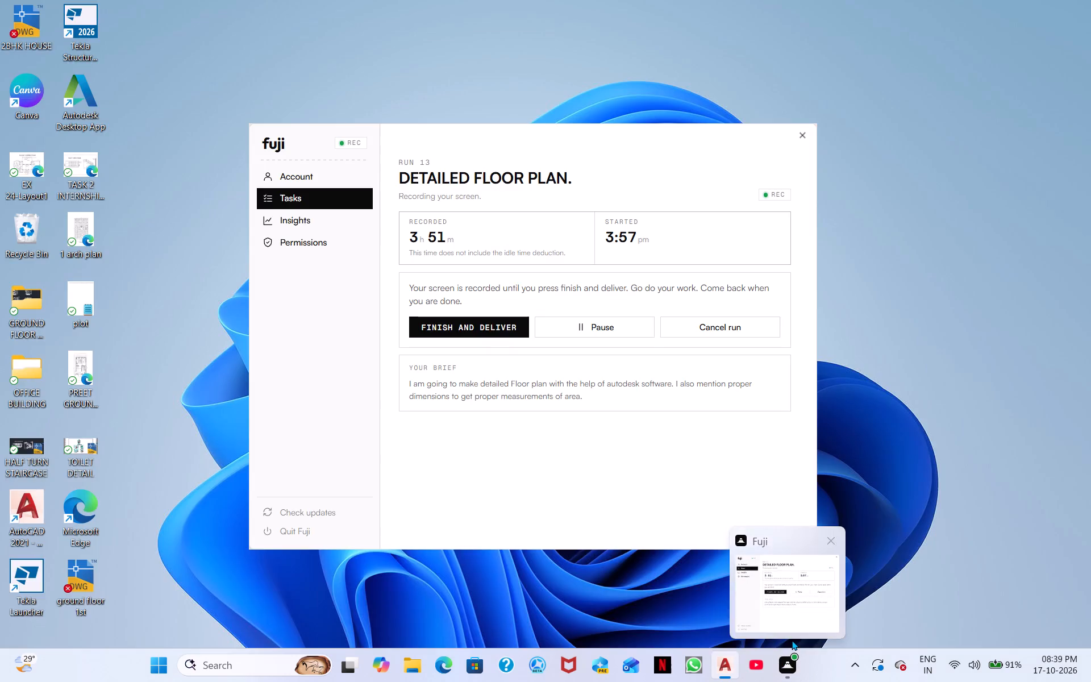
pyautogui.click(792, 640)
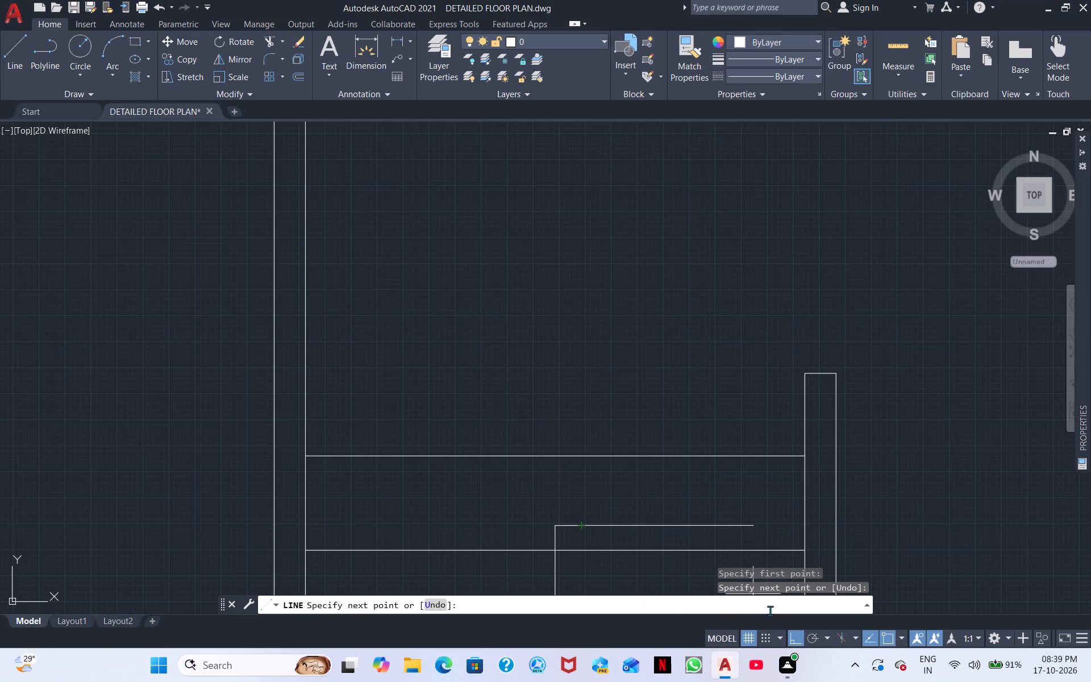
pyautogui.click(799, 634)
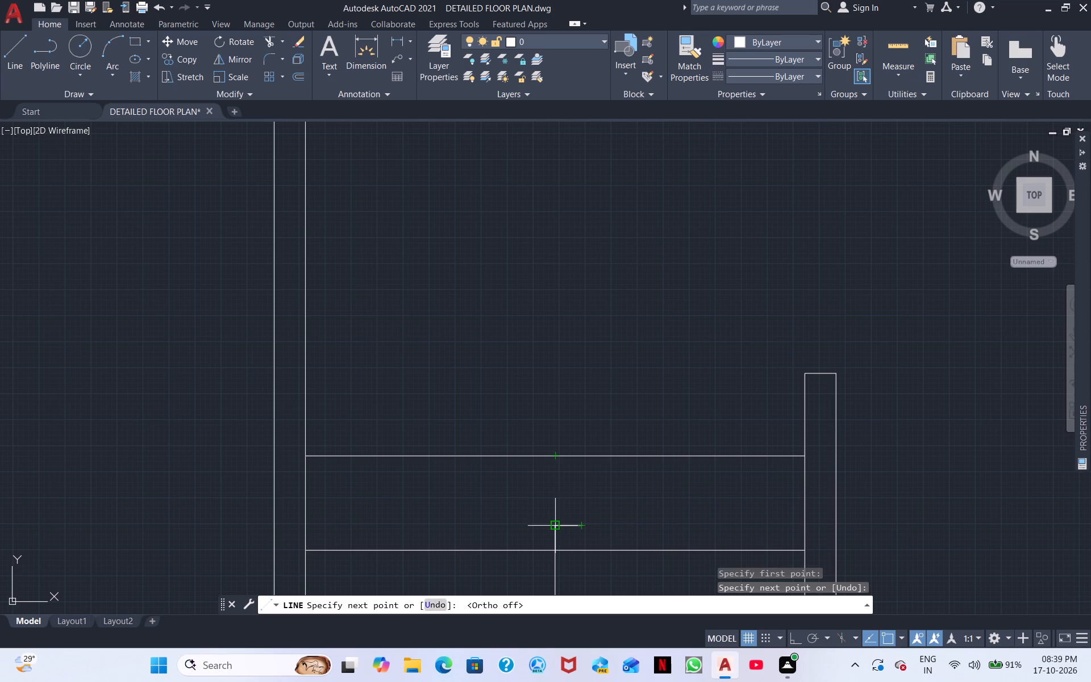
pyautogui.click(557, 462)
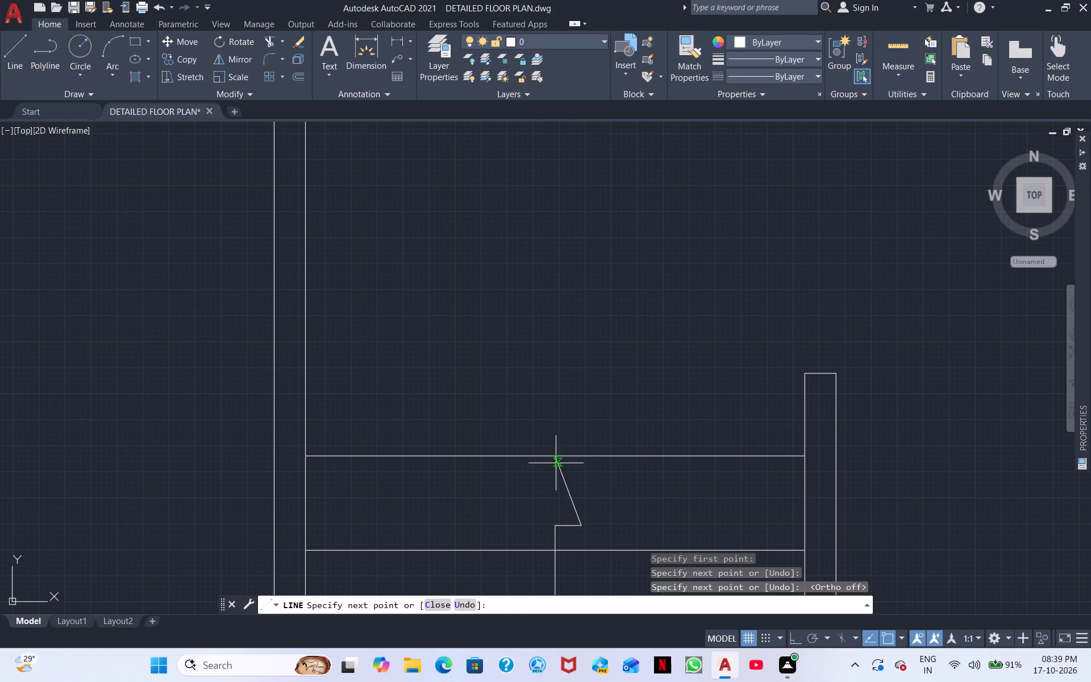
pyautogui.press('Escape')
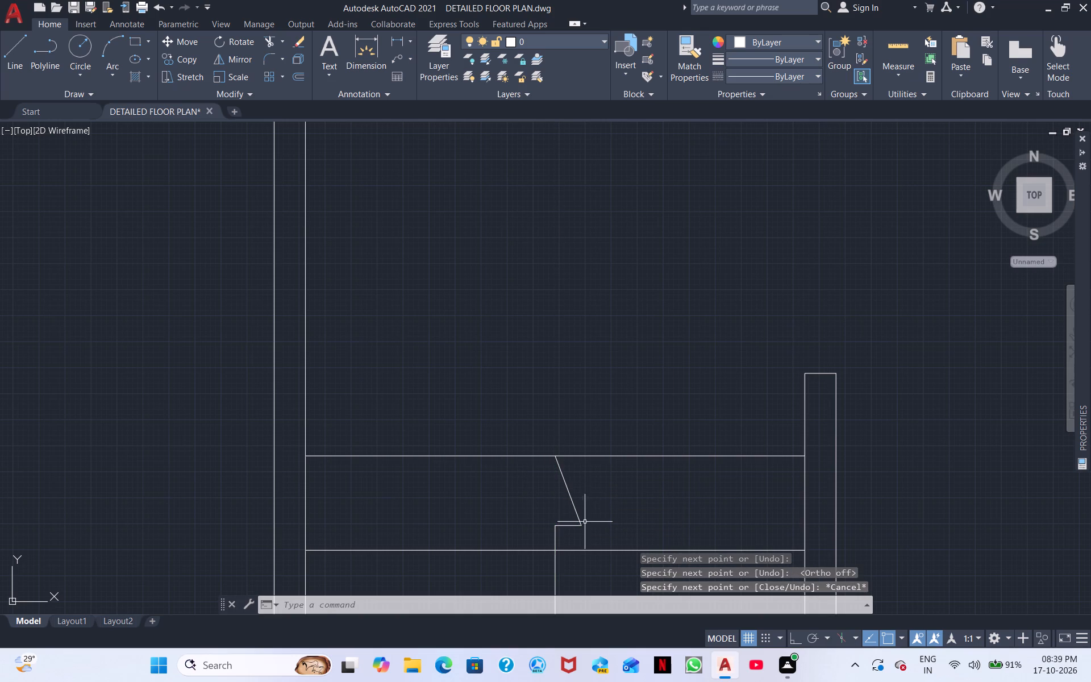
# Mirror the two half-arrowhead lines about the vertical line's axis, keeping the source lines, to complete the triangular arrowhead.
pyautogui.click(585, 526)
pyautogui.doubleClick(574, 503)
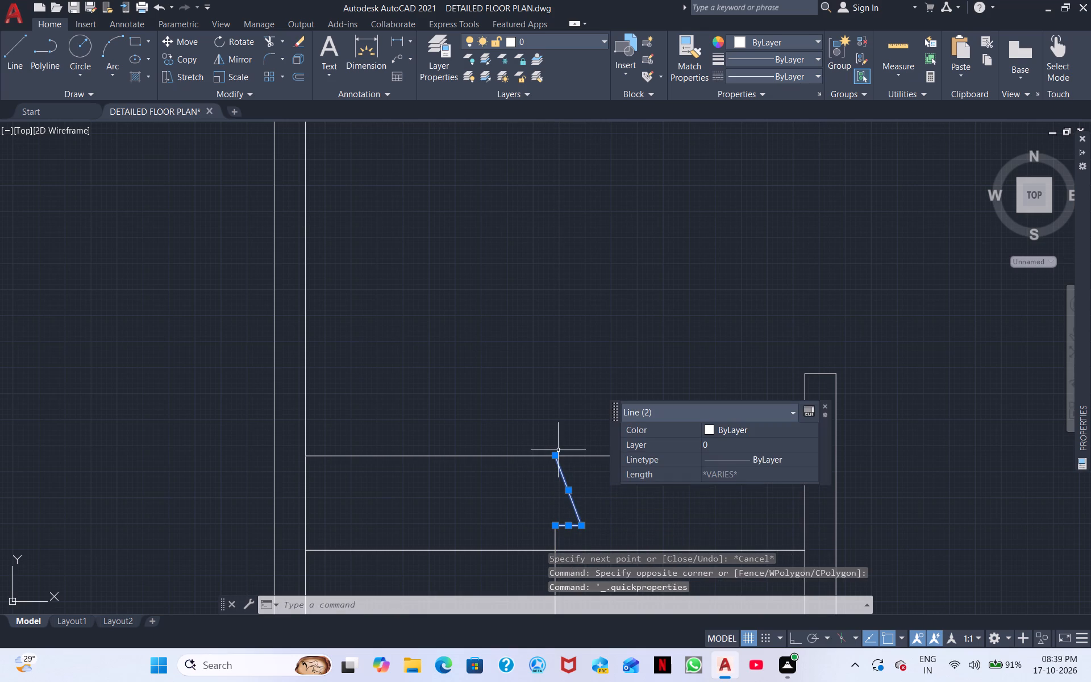
pyautogui.click(240, 63)
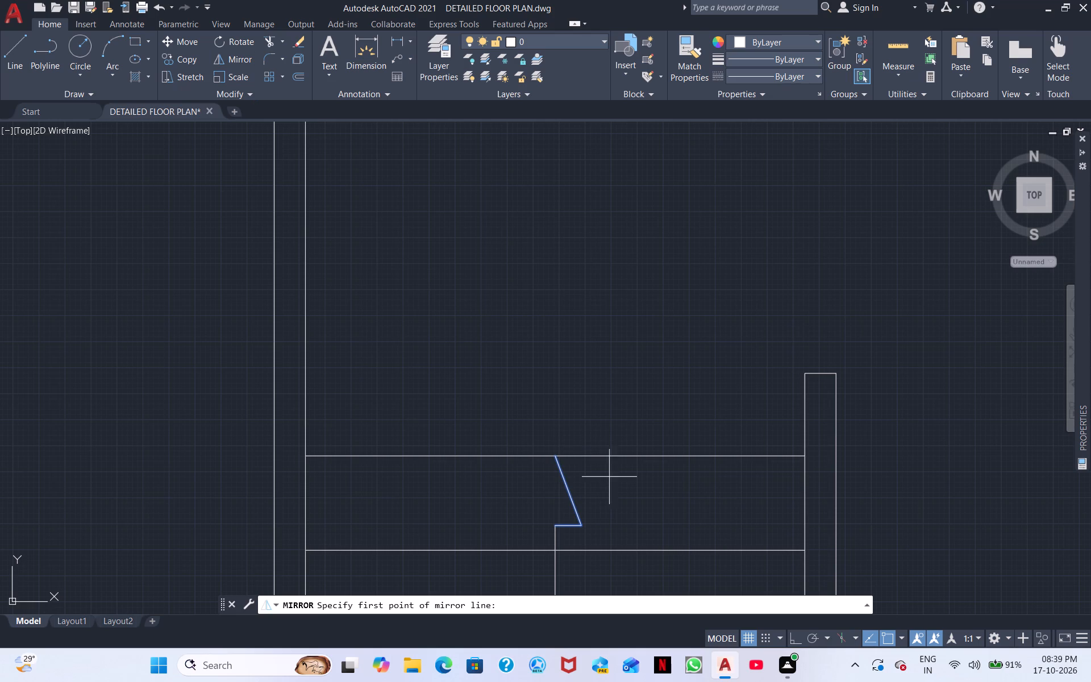
pyautogui.click(557, 457)
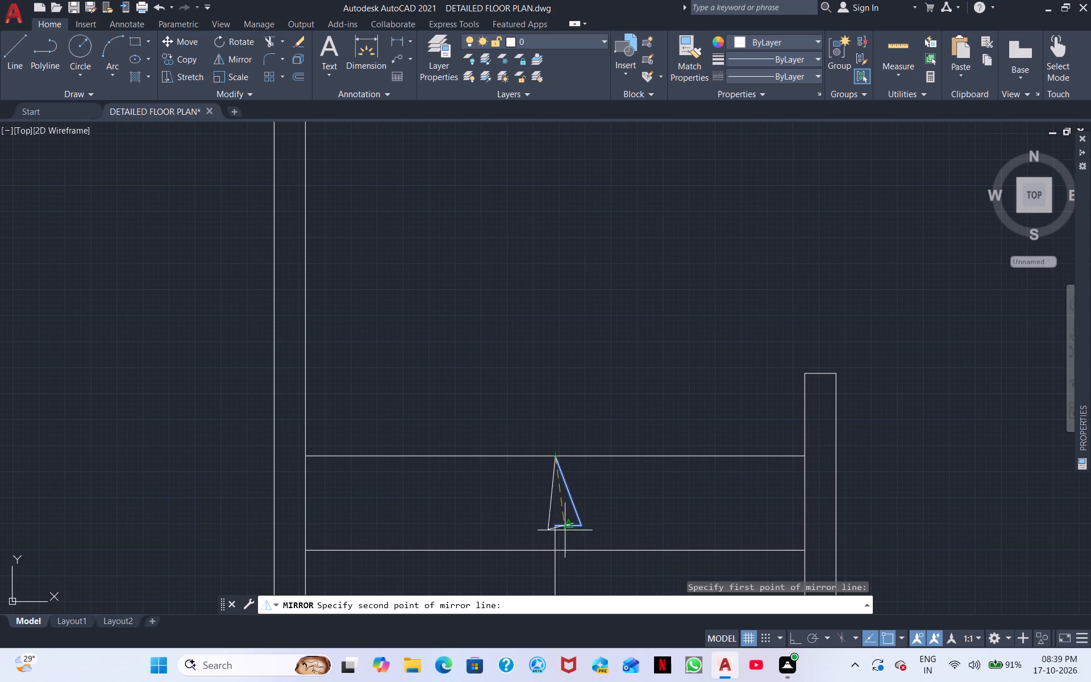
pyautogui.click(556, 529)
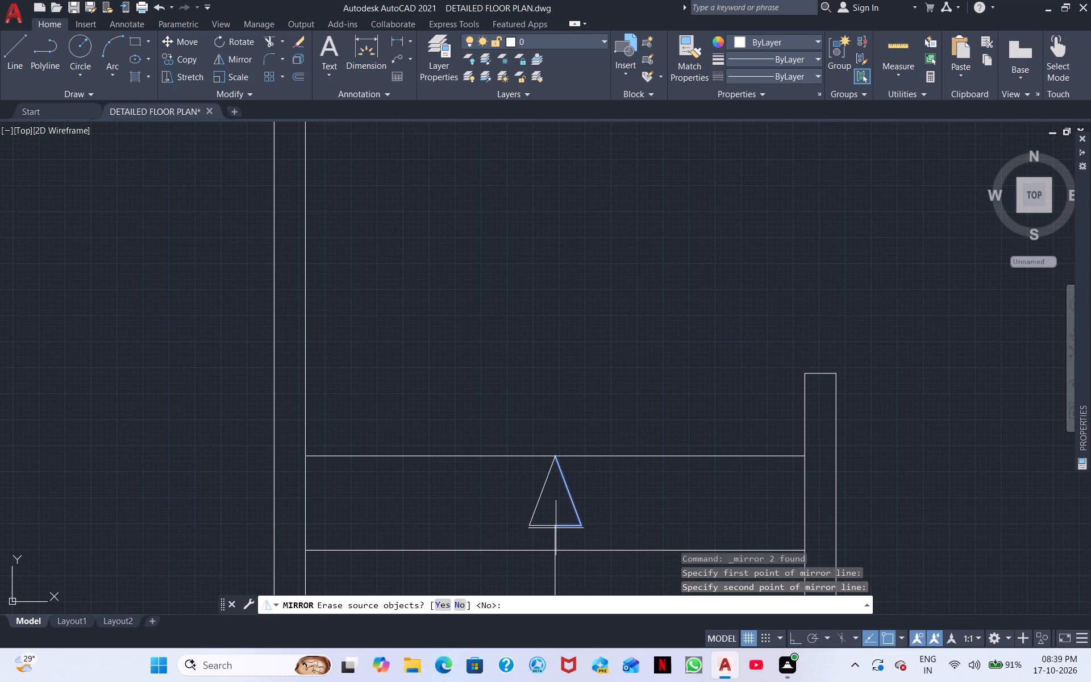
pyautogui.rightClick(682, 502)
pyautogui.click(743, 346)
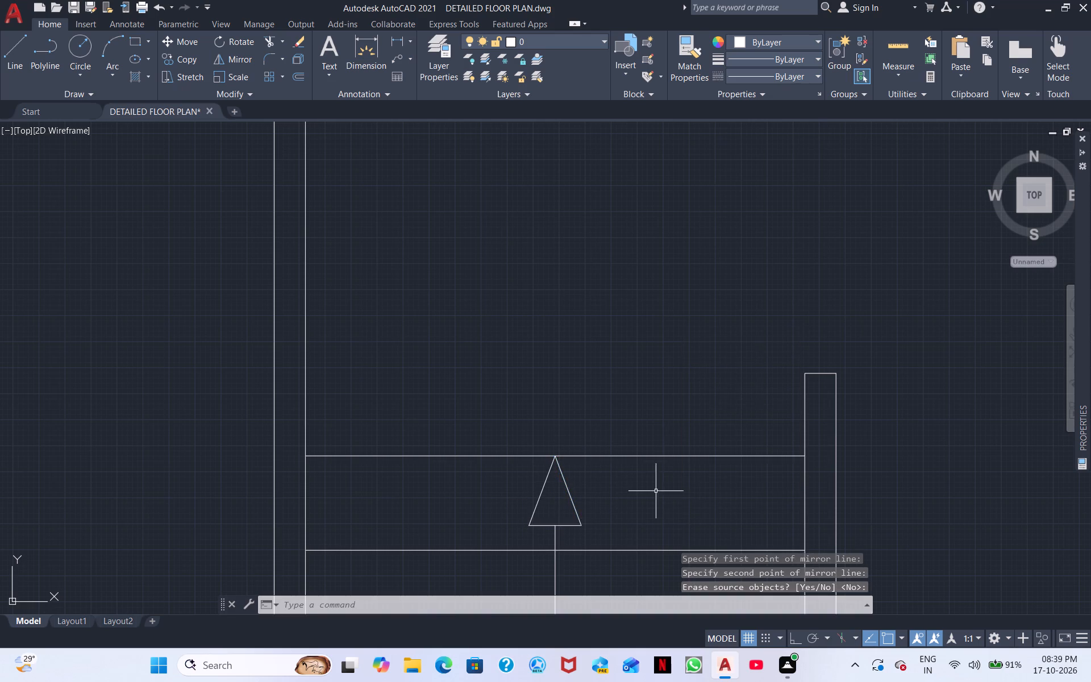
# Examine the arrowed steps and the open area south of them within the overall floor plan.
pyautogui.scroll(-2, 656, 501)
pyautogui.moveTo(676, 502); pyautogui.dragTo(665, 468, button='middle')
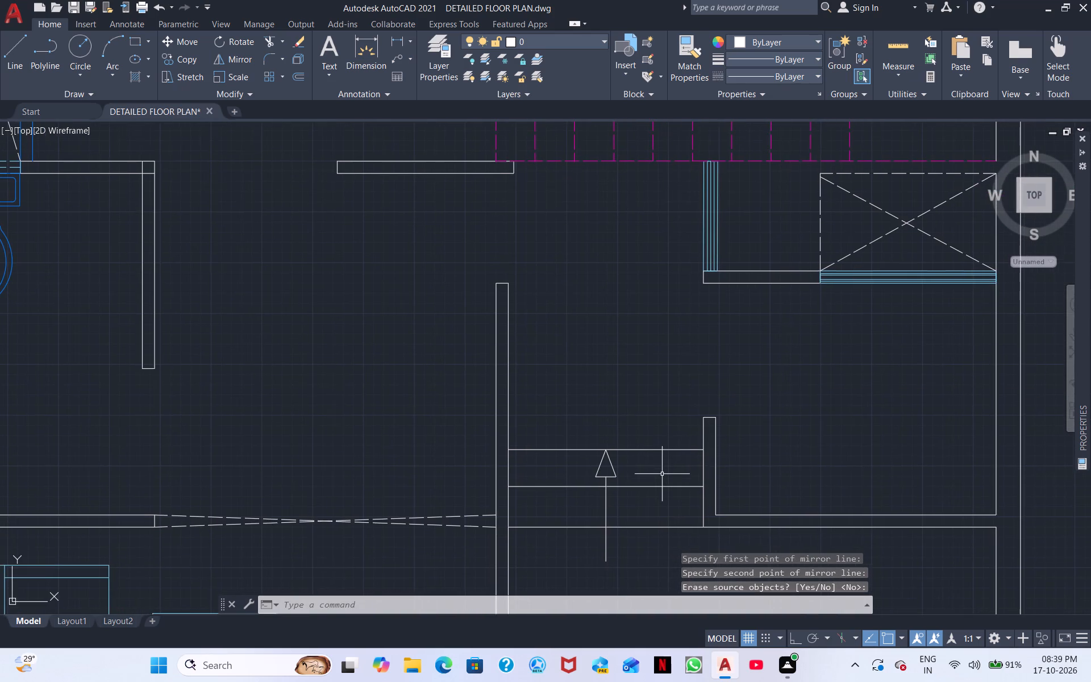
pyautogui.moveTo(662, 474); pyautogui.dragTo(619, 433, button='middle')
pyautogui.moveTo(665, 547); pyautogui.dragTo(663, 490, button='middle')
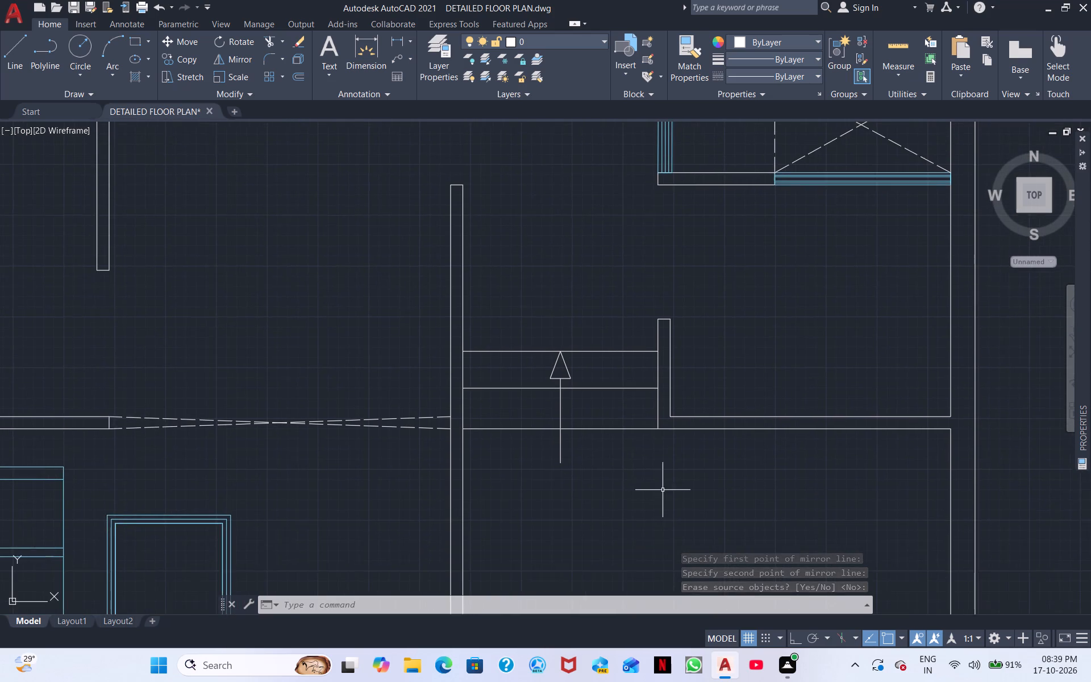
pyautogui.scroll(-1, 671, 506)
pyautogui.moveTo(742, 518); pyautogui.dragTo(677, 469, button='middle')
pyautogui.scroll(-2, 706, 491)
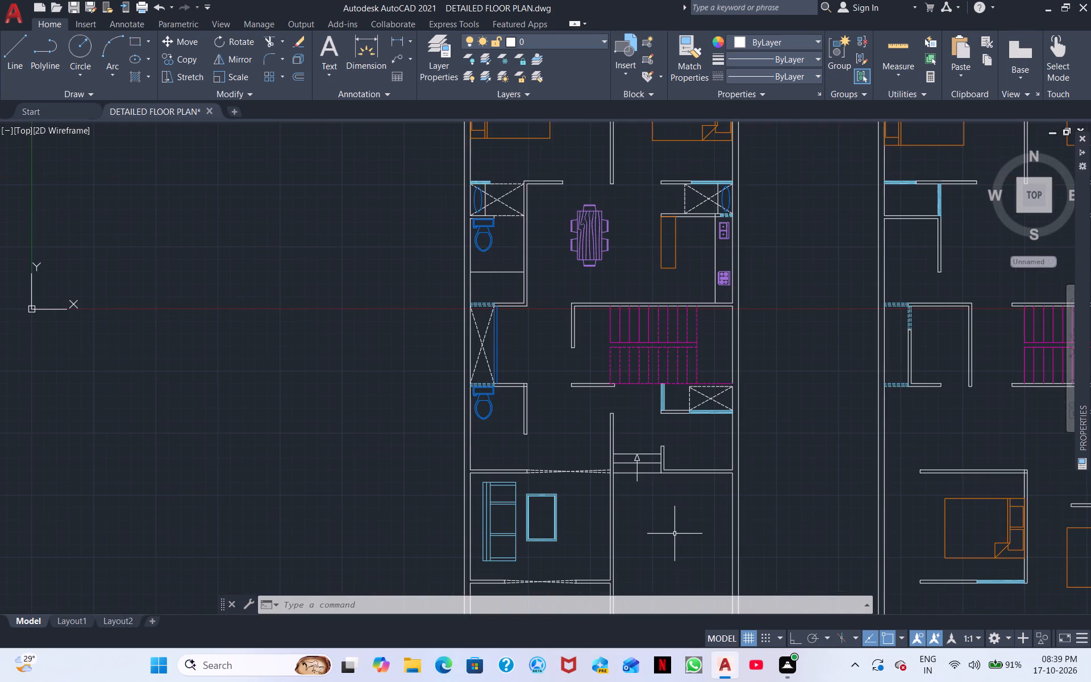
pyautogui.scroll(3, 669, 534)
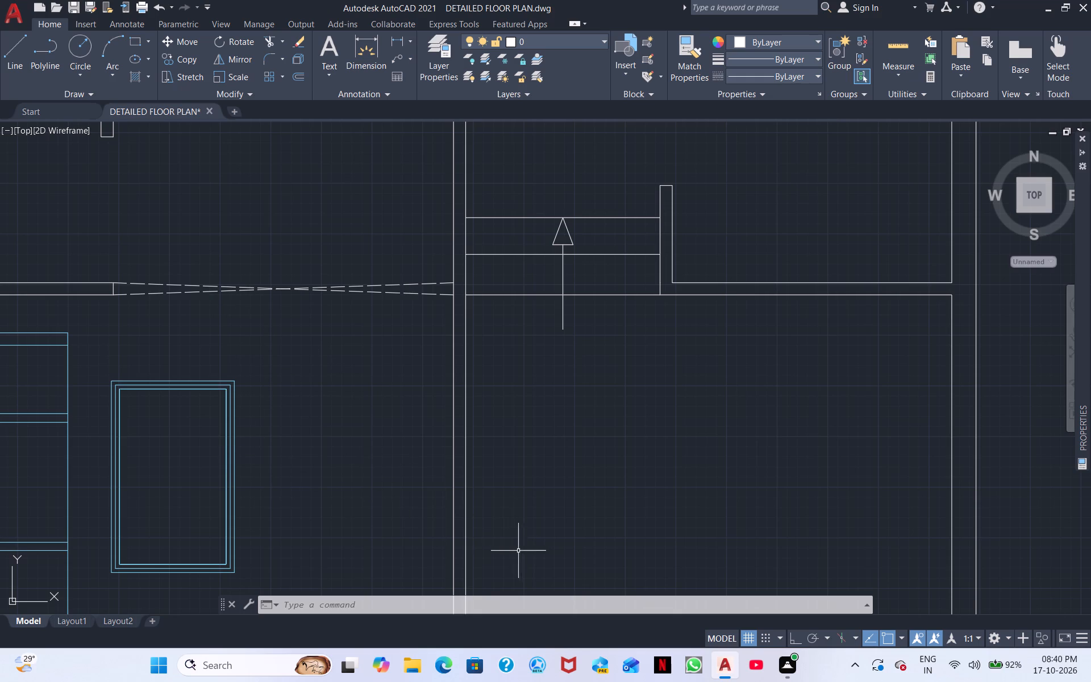
pyautogui.scroll(-3, 666, 448)
pyautogui.moveTo(660, 491); pyautogui.dragTo(677, 463, button='middle')
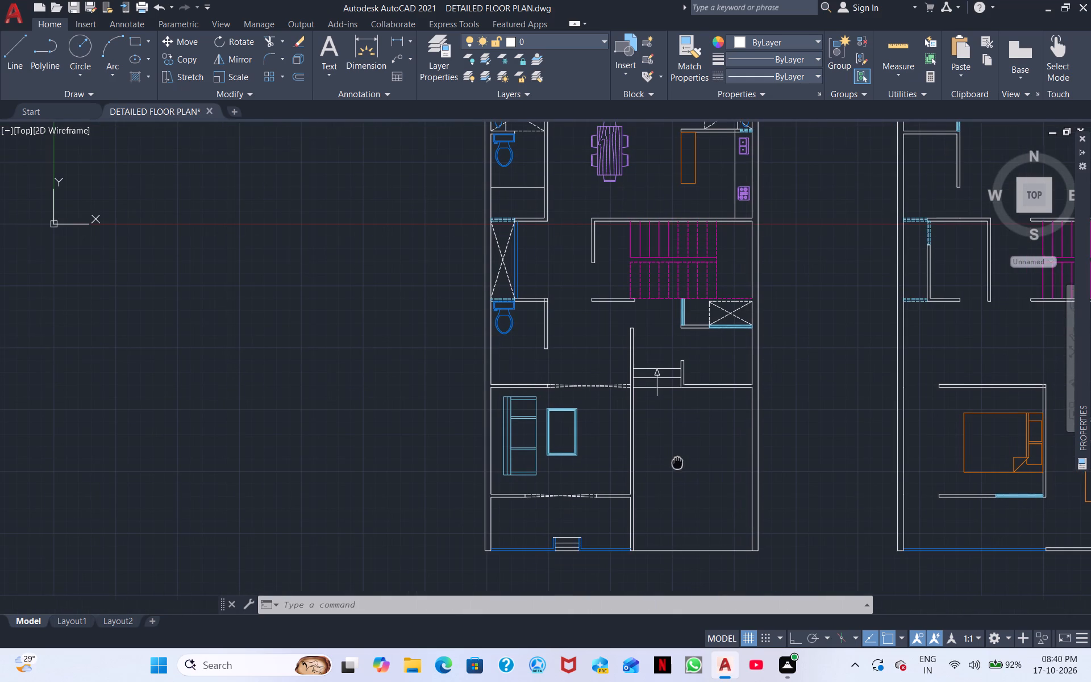
pyautogui.moveTo(677, 463); pyautogui.dragTo(678, 462, button='middle')
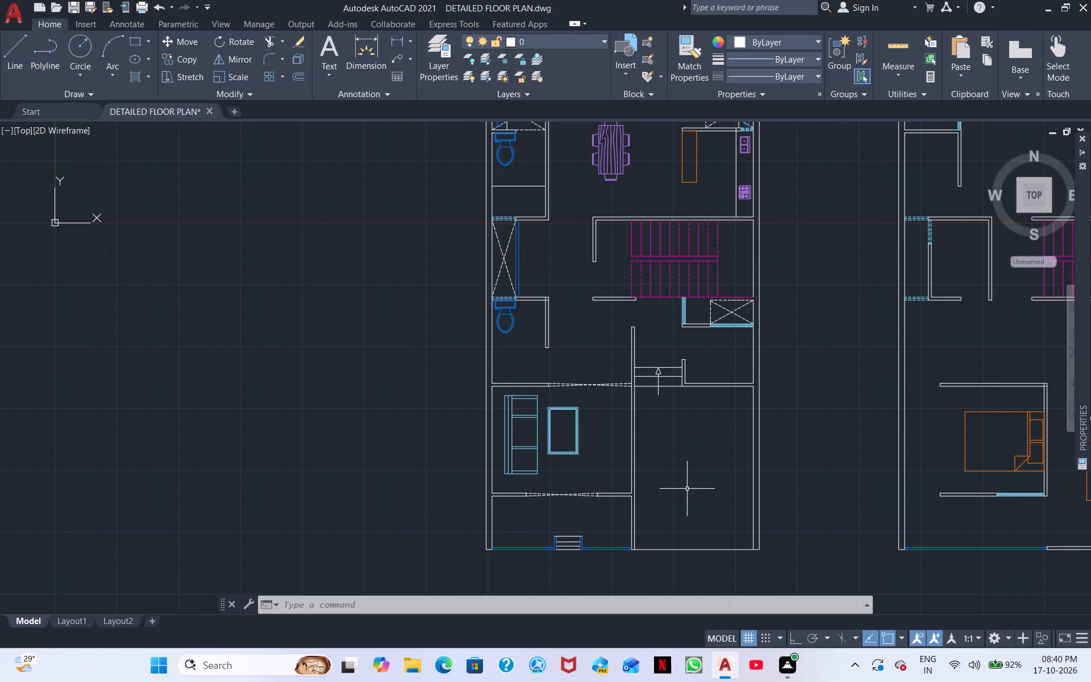
# Insert the Vehicles - Imperial block from the architectural tool palette into the empty space west of the floor plans, and close the palette.
pyautogui.write('TP')
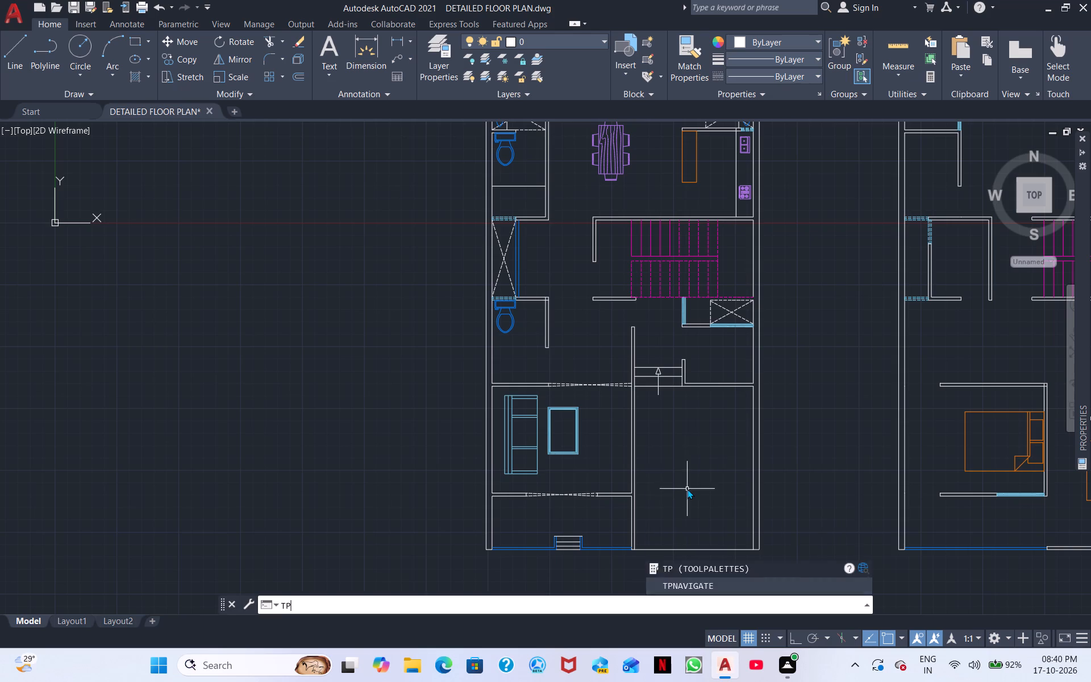
pyautogui.press('space')
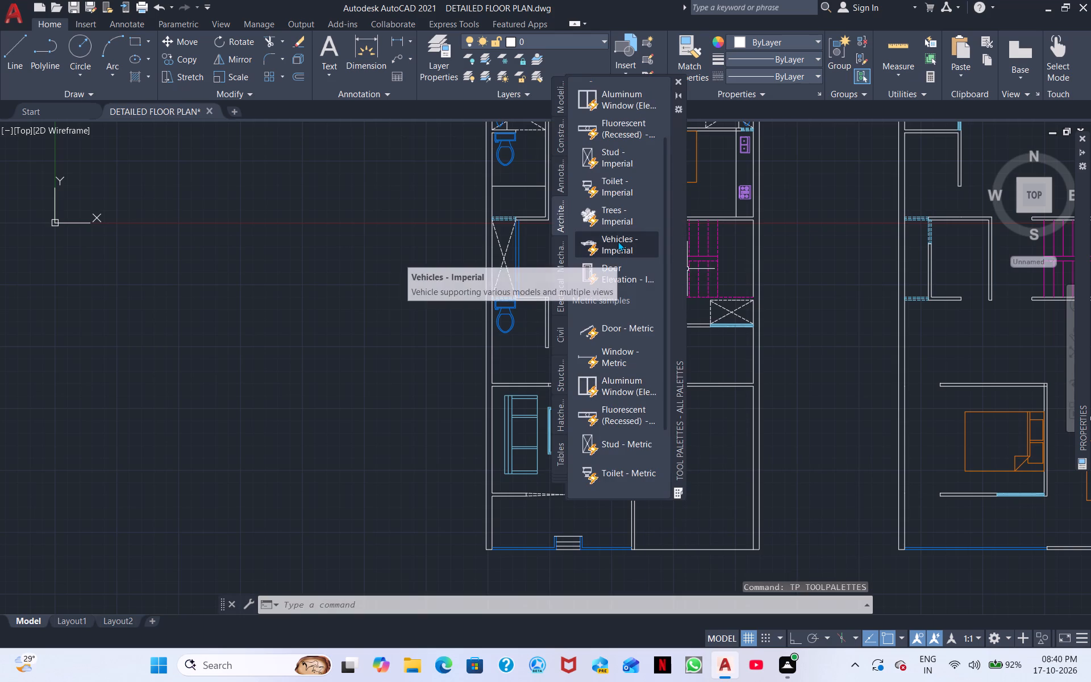
pyautogui.click(618, 241)
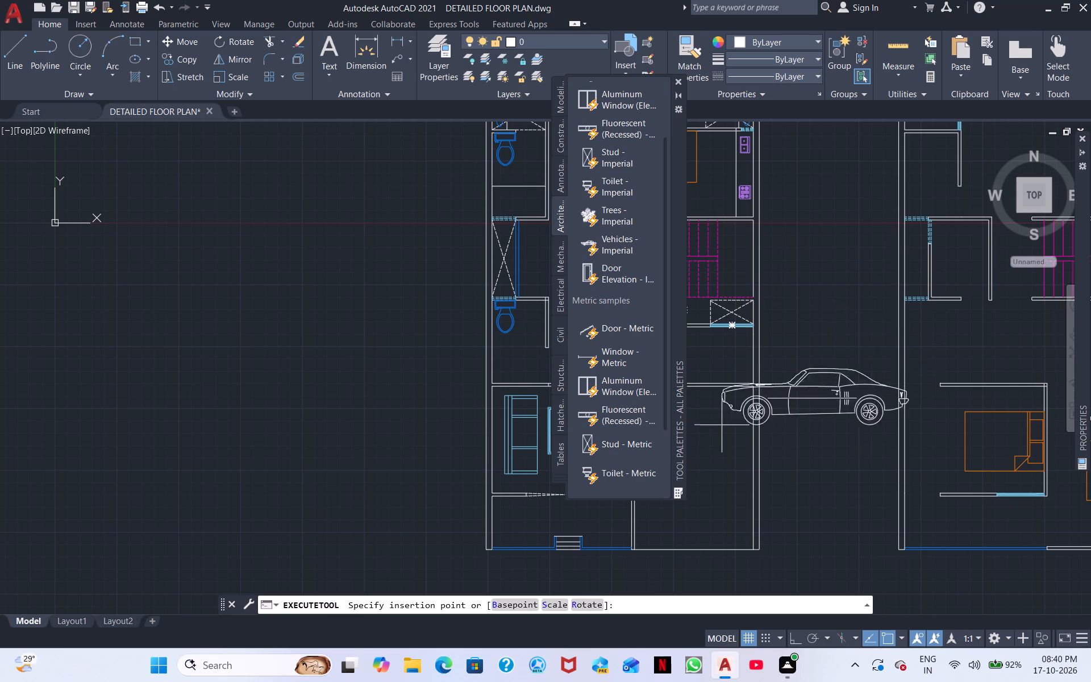
pyautogui.click(720, 609)
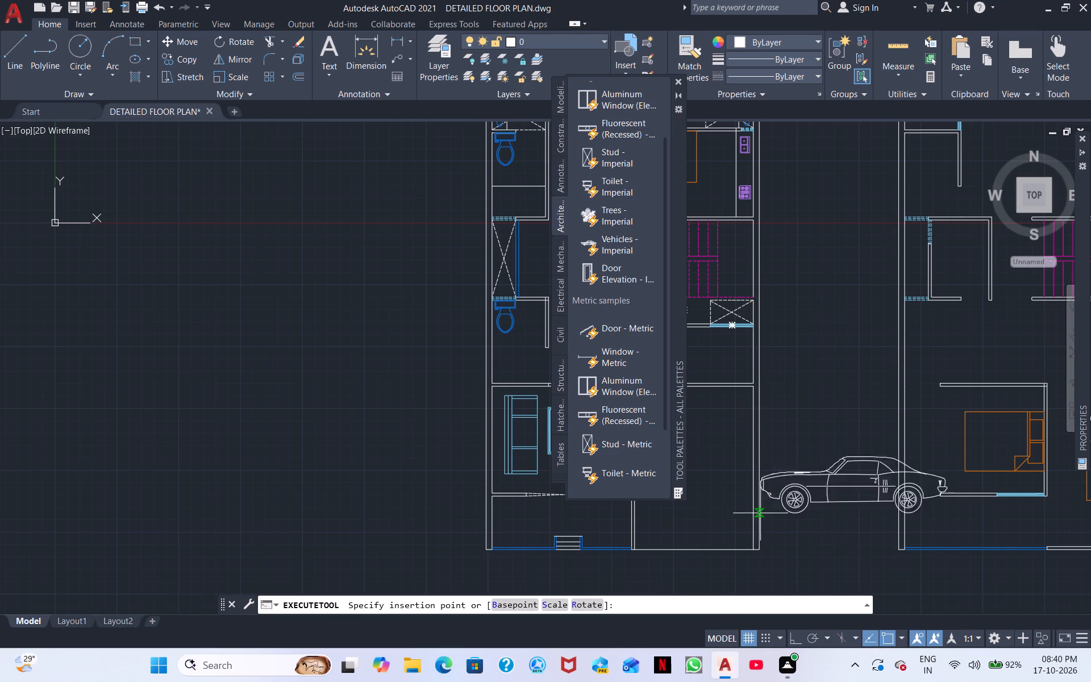
pyautogui.scroll(-3, 777, 564)
pyautogui.click(596, 556)
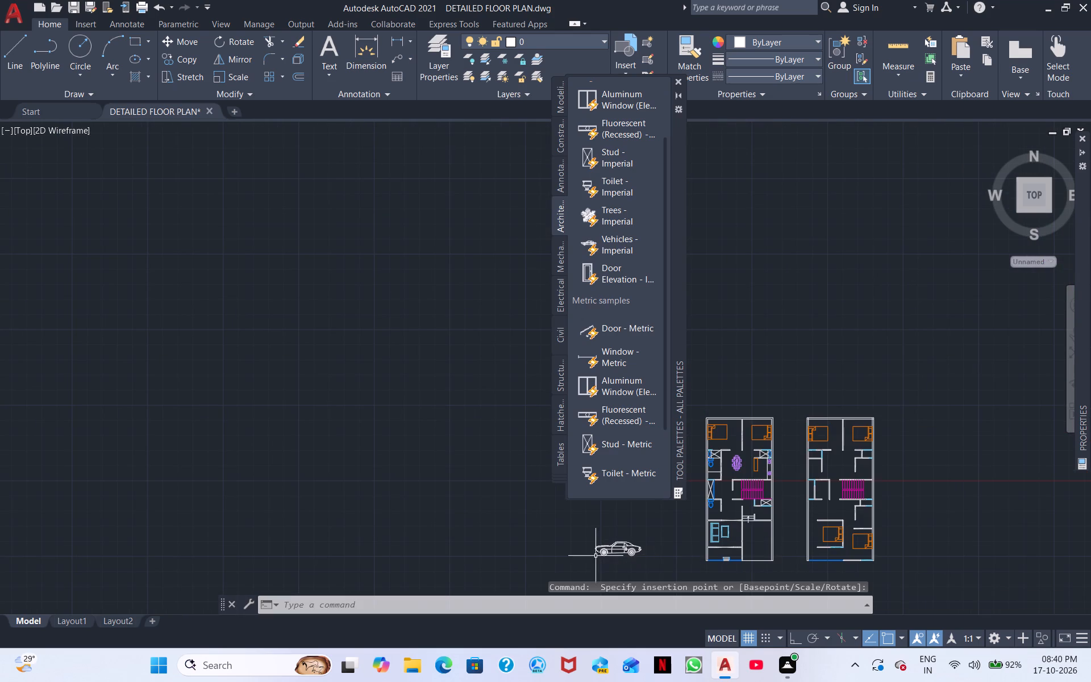
pyautogui.press('Escape')
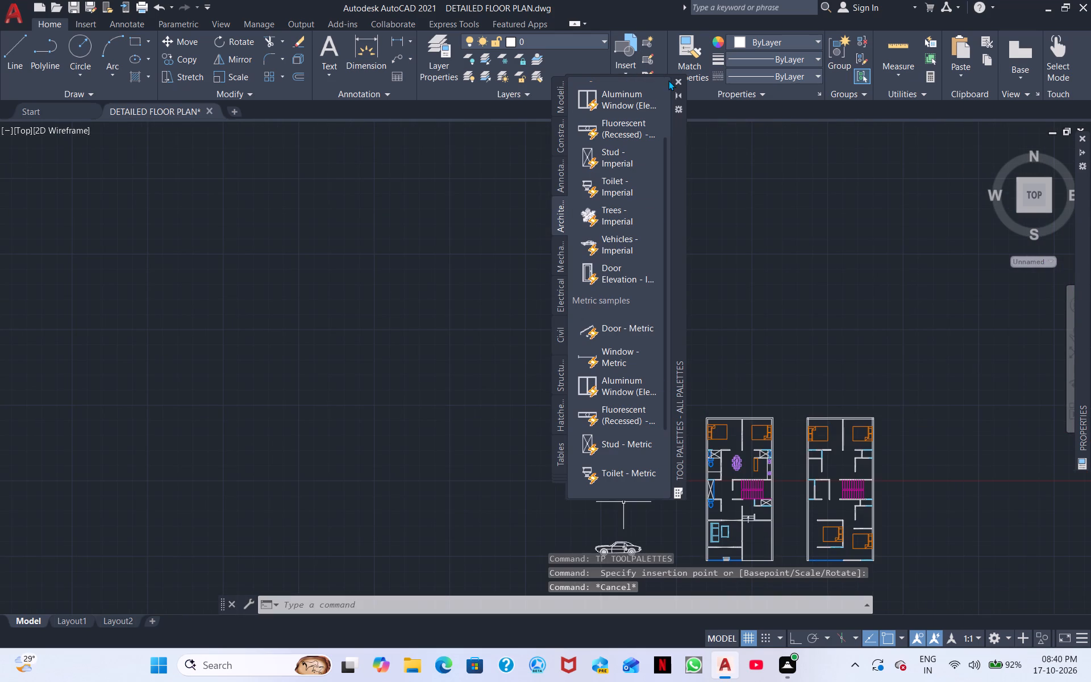
pyautogui.click(682, 82)
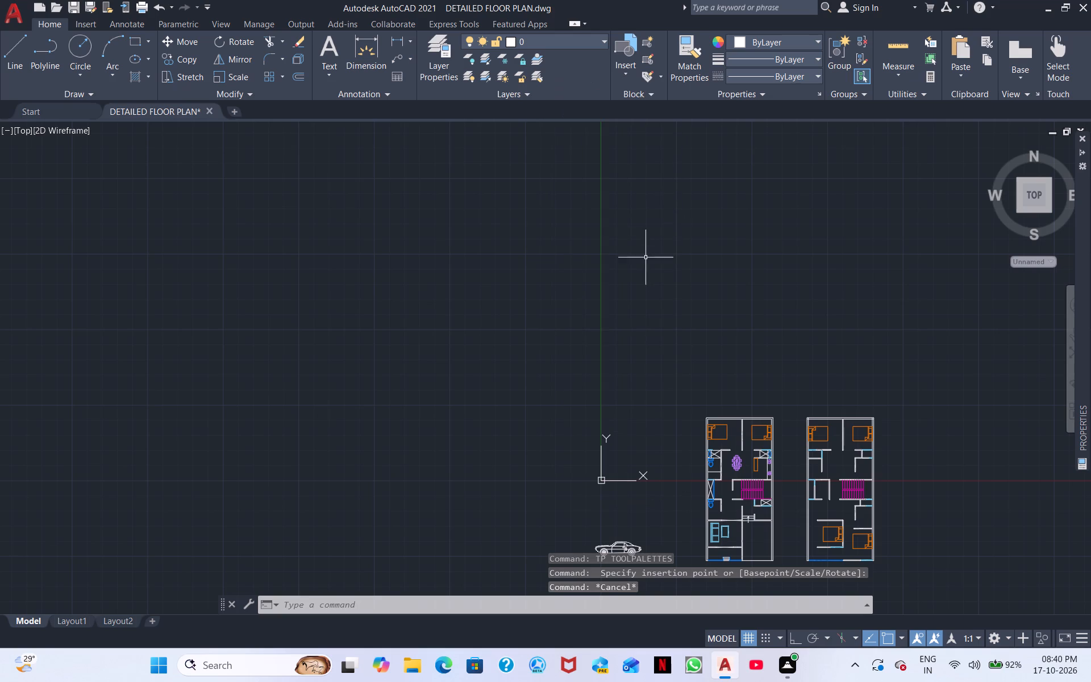
# Assign the inserted car block west of the floor plans to the DIMENSIONS layer.
pyautogui.moveTo(646, 263); pyautogui.dragTo(606, 102, button='middle')
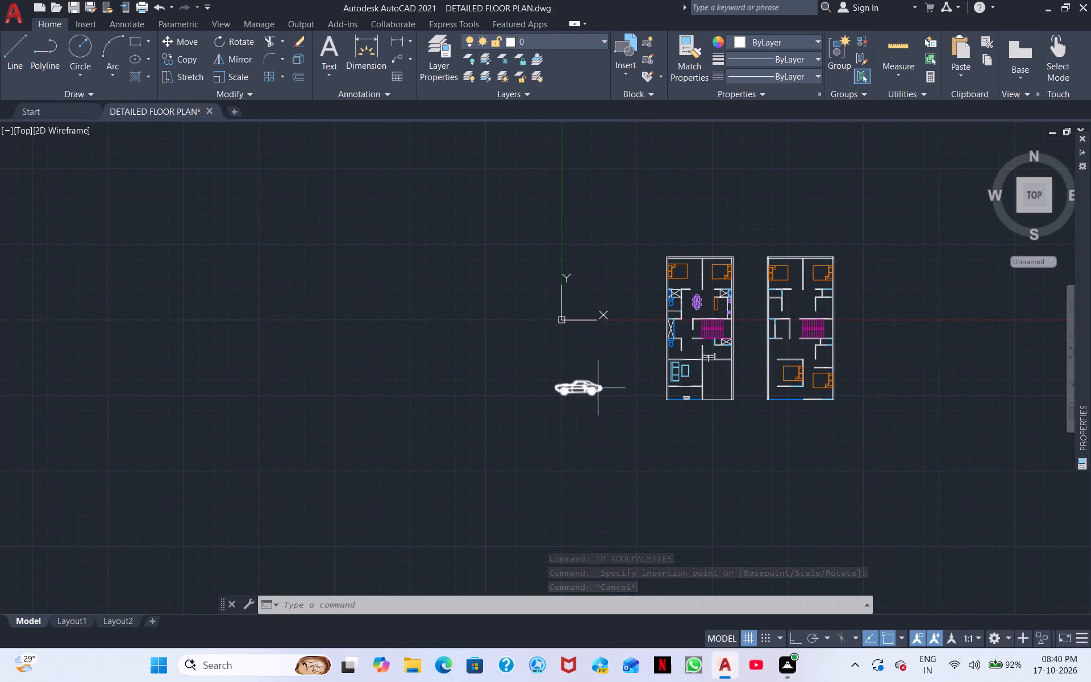
pyautogui.click(598, 388)
pyautogui.click(601, 41)
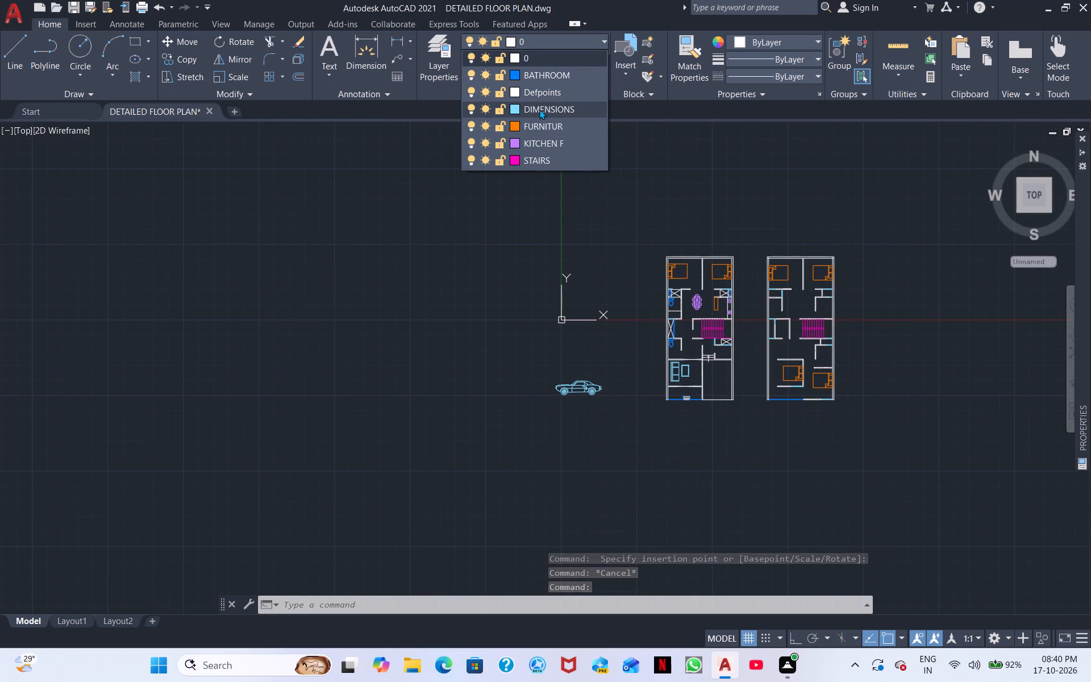
pyautogui.click(539, 109)
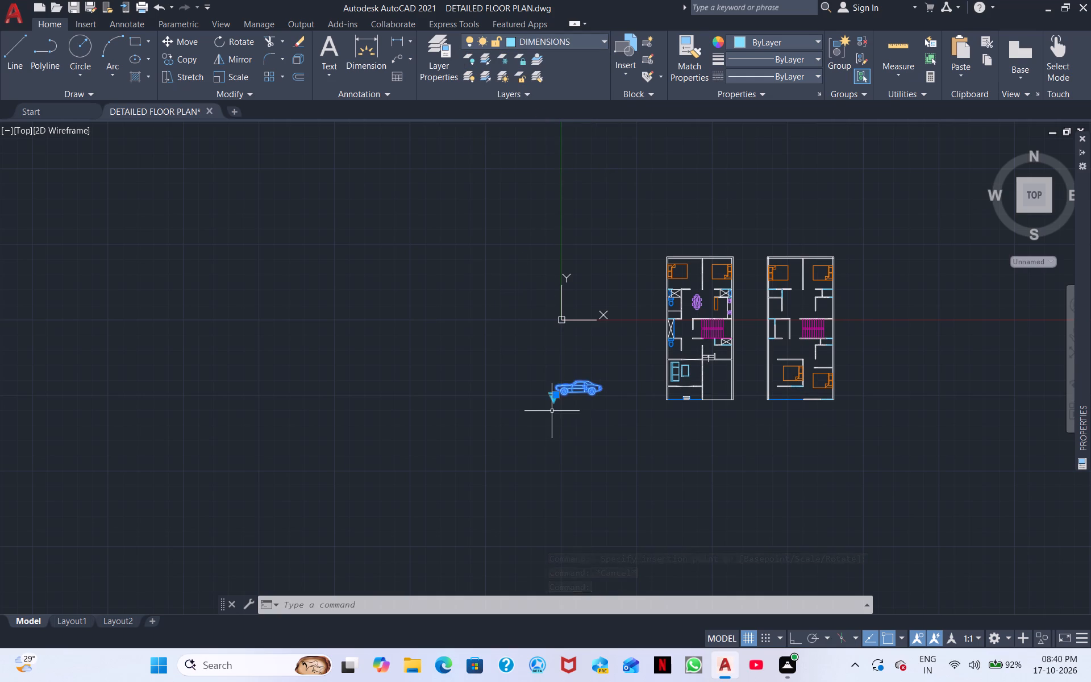
# Switch the car block's view to Sports Car (Top).
pyautogui.scroll(4, 552, 411)
pyautogui.click(559, 325)
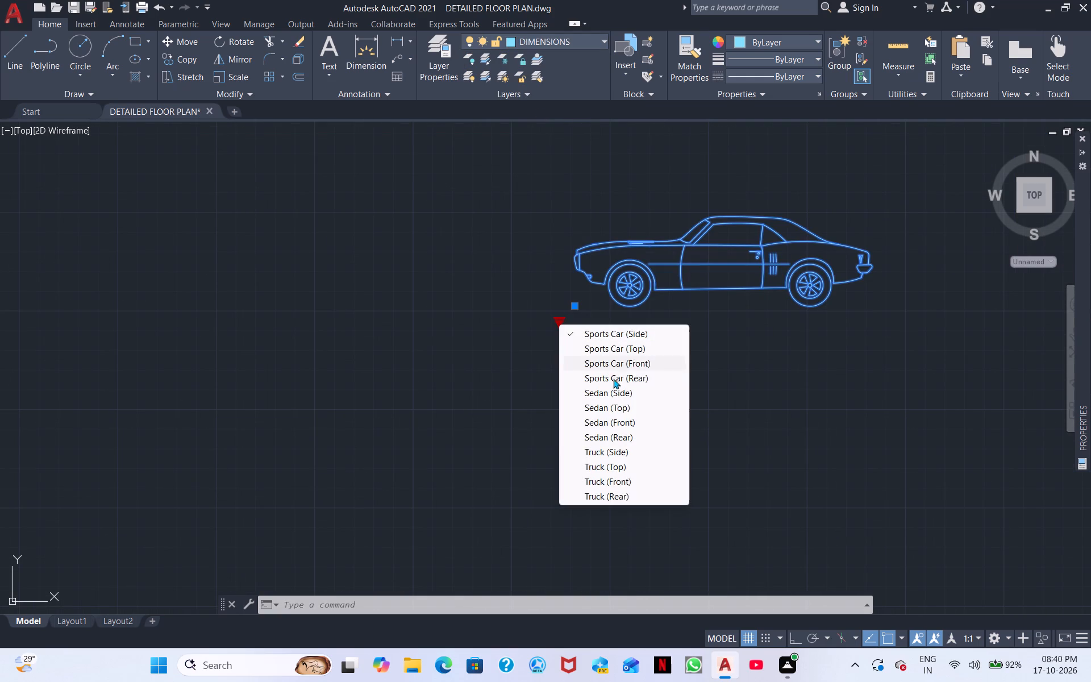
pyautogui.click(636, 352)
# With Ortho turned on, rotate the car about its northern rear corner so that its front faces north.
pyautogui.moveTo(813, 353); pyautogui.dragTo(731, 377, button='middle')
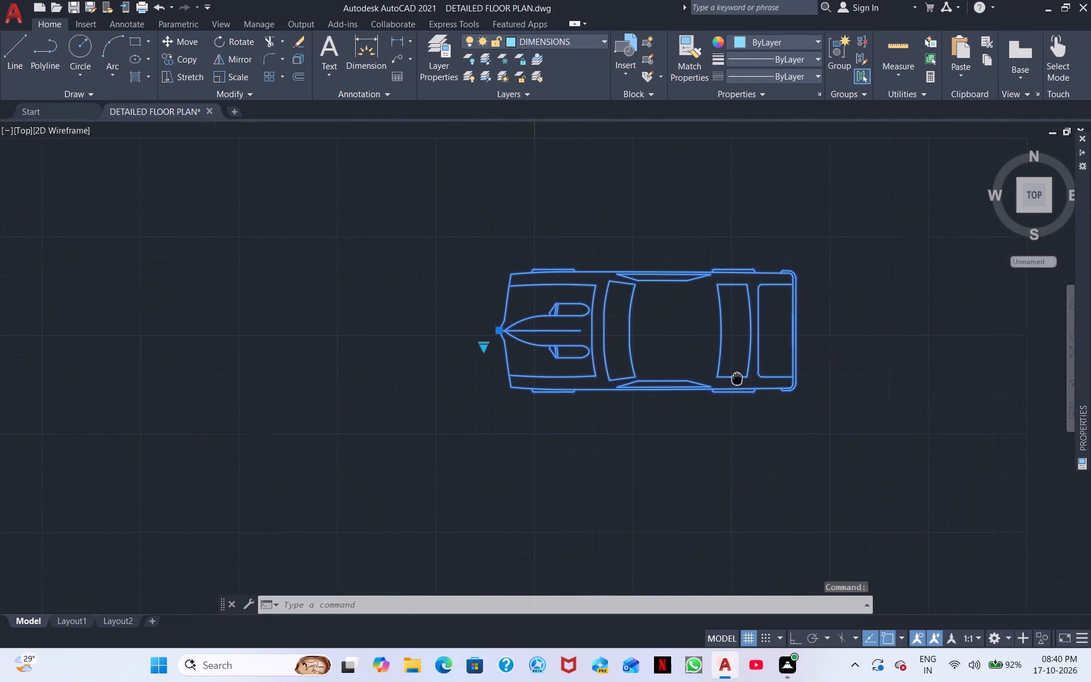
pyautogui.moveTo(731, 377); pyautogui.dragTo(585, 346, button='middle')
pyautogui.click(650, 397)
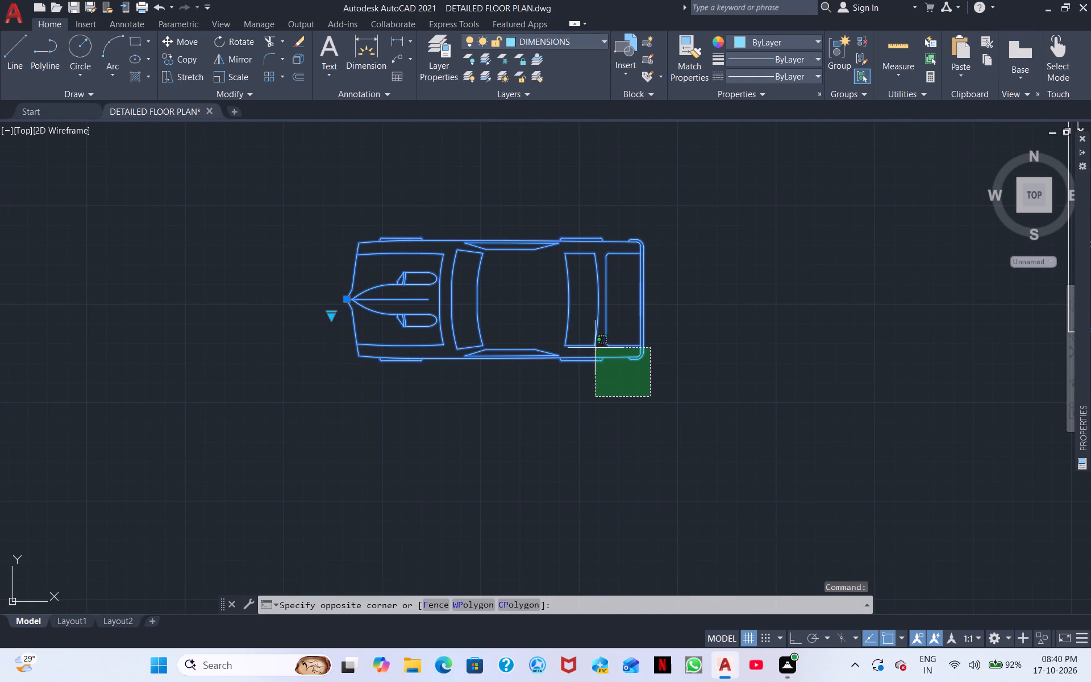
pyautogui.click(690, 361)
pyautogui.rightClick(690, 361)
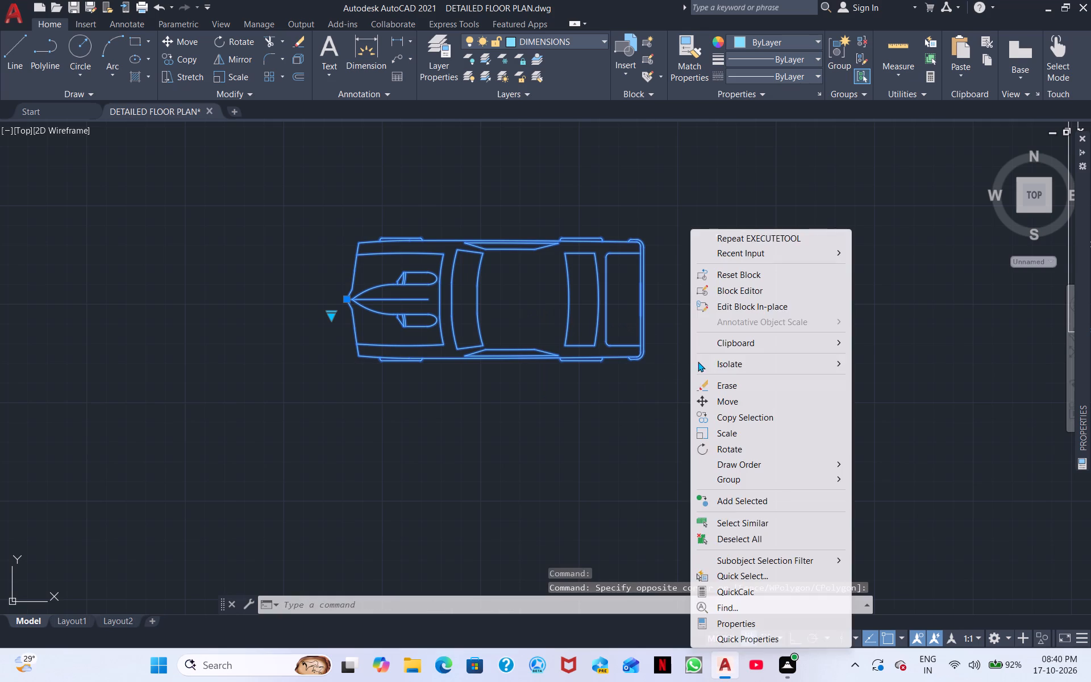
pyautogui.click(732, 444)
pyautogui.click(644, 241)
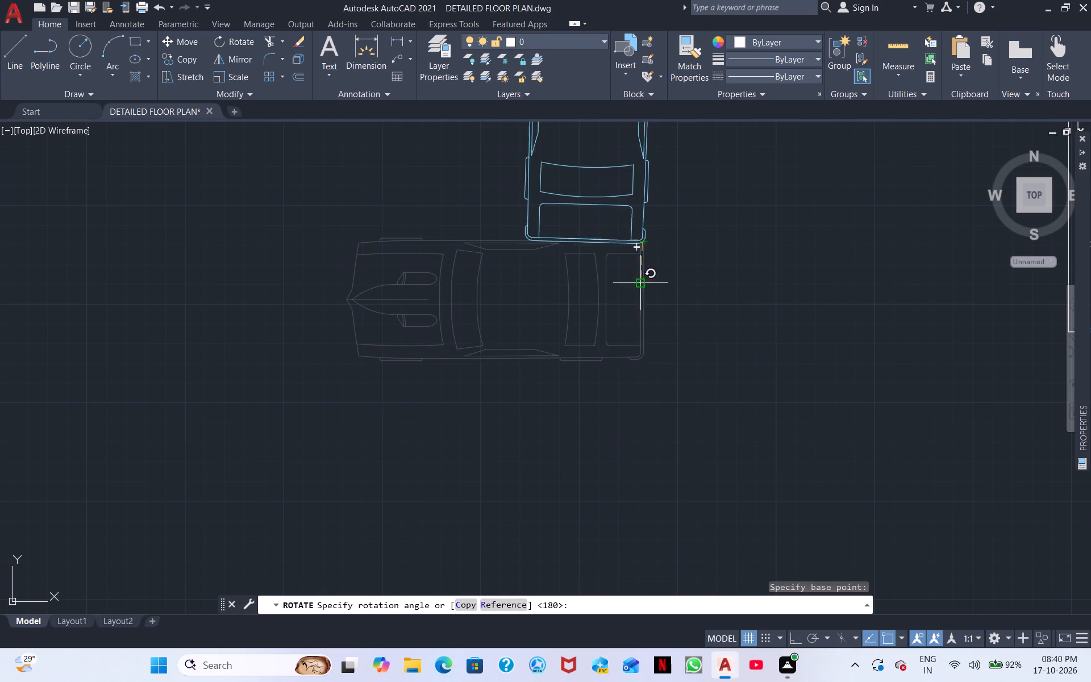
pyautogui.click(792, 636)
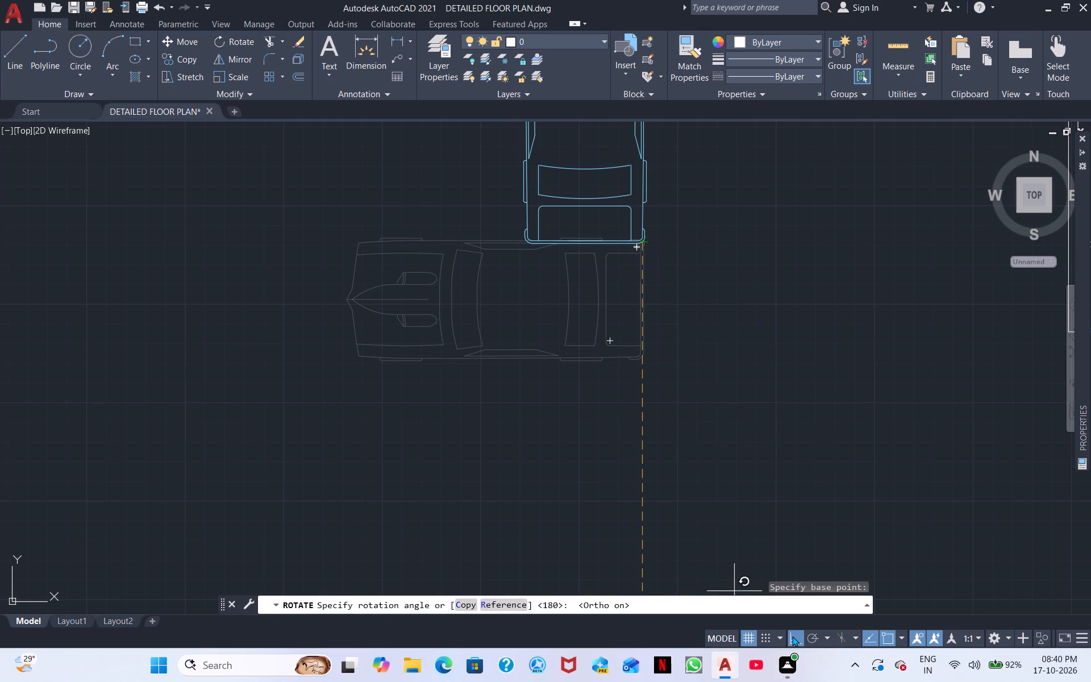
pyautogui.click(679, 442)
# Move the car horizontally east into the gap between the two floor plans.
pyautogui.scroll(-2, 686, 431)
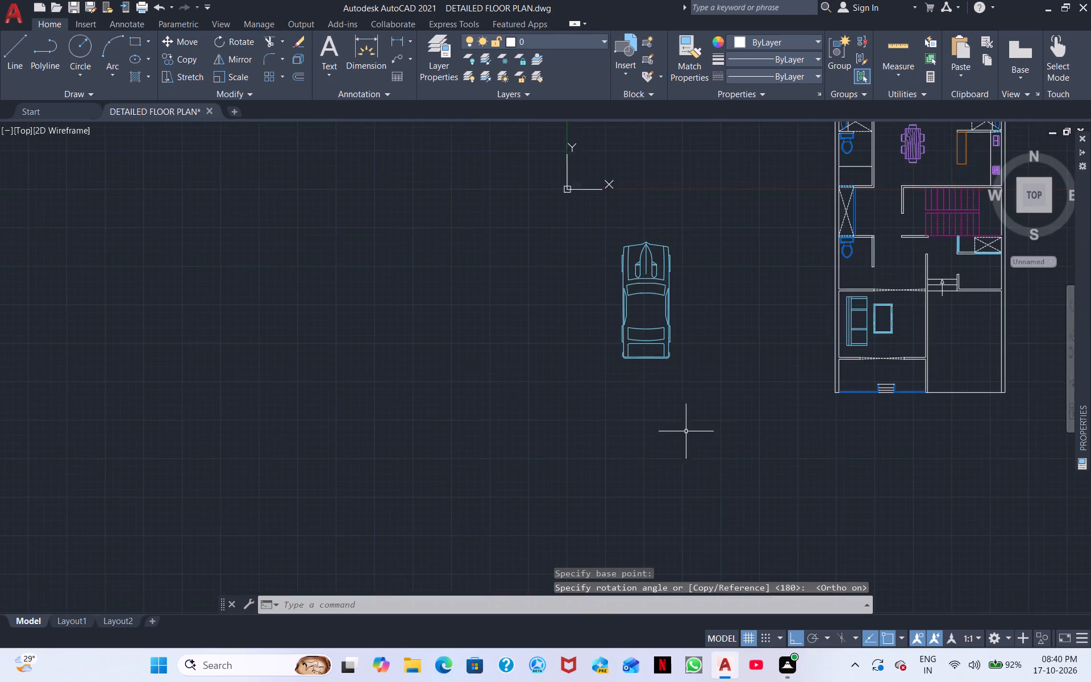
pyautogui.scroll(-2, 686, 431)
pyautogui.moveTo(713, 411); pyautogui.dragTo(694, 507, button='middle')
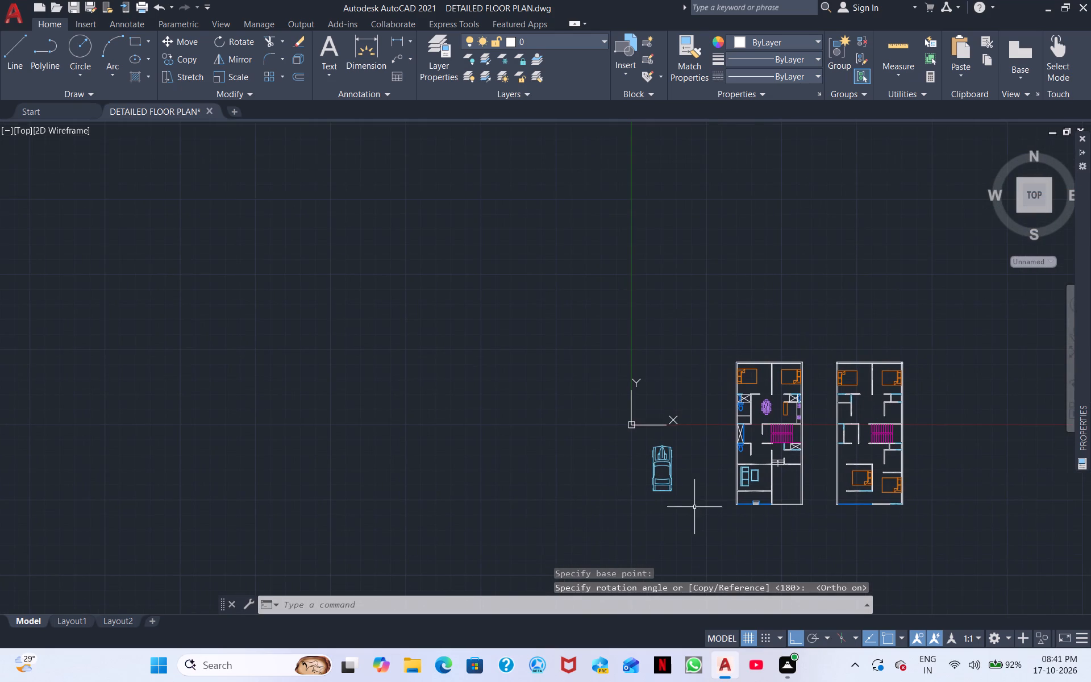
pyautogui.click(676, 488)
pyautogui.click(654, 469)
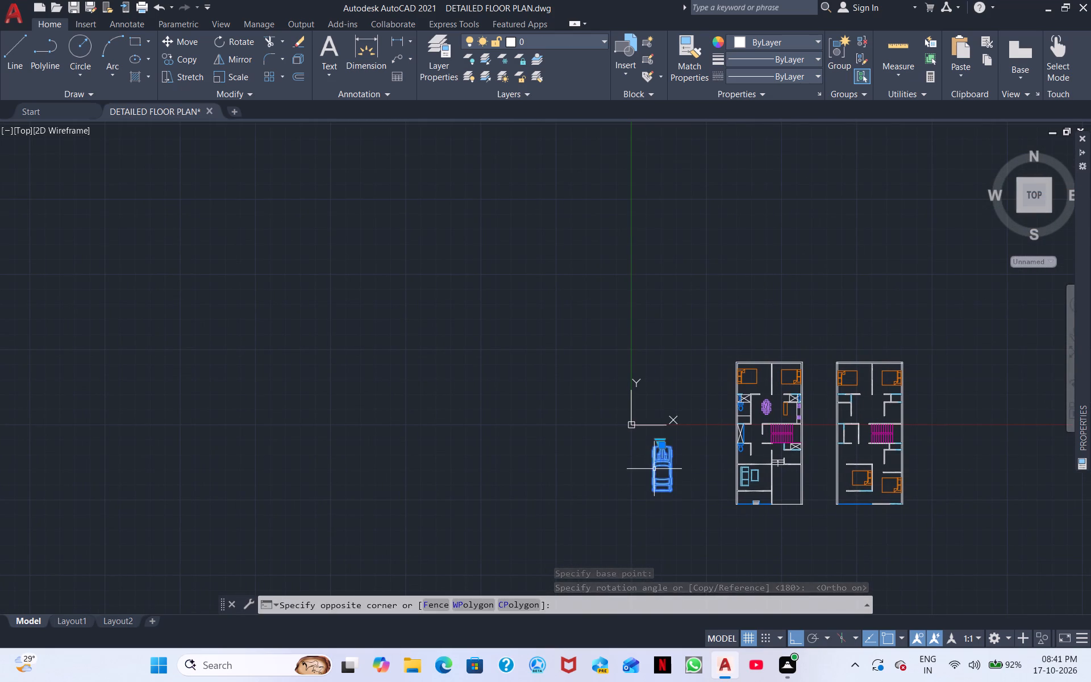
pyautogui.rightClick(654, 469)
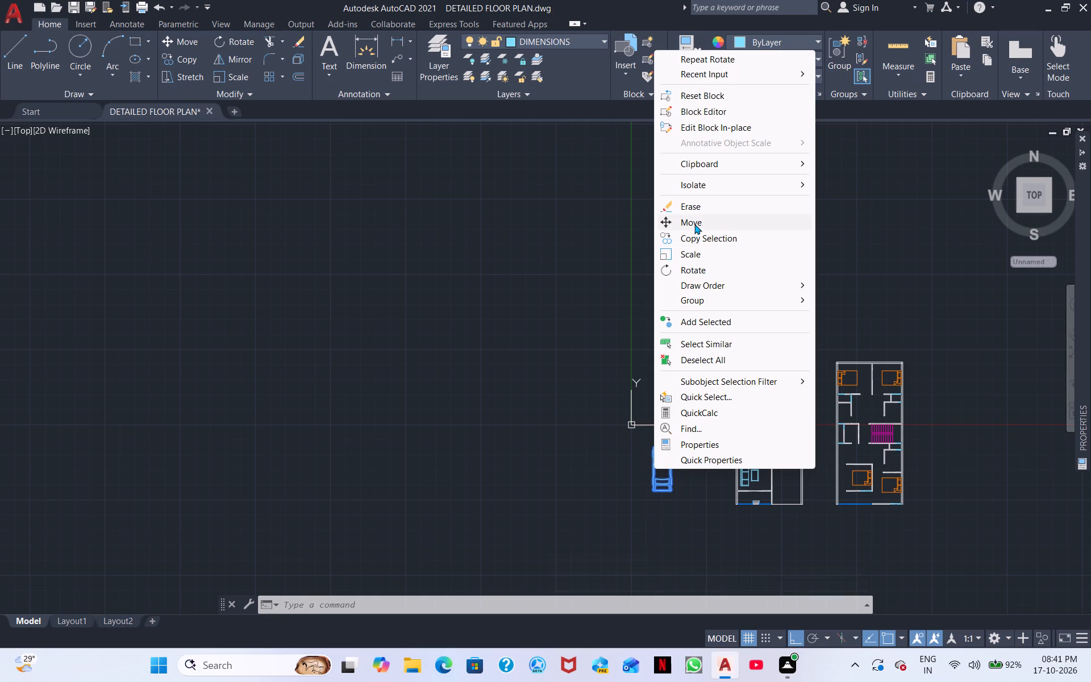
pyautogui.click(694, 223)
pyautogui.click(658, 476)
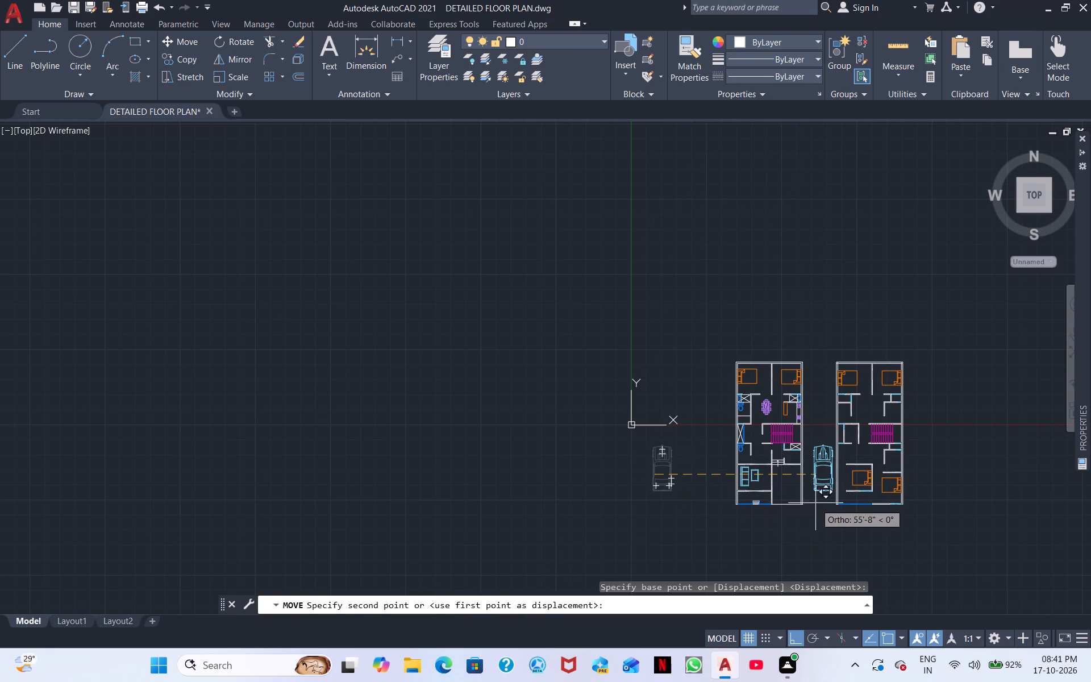
pyautogui.scroll(3, 815, 503)
pyautogui.click(786, 534)
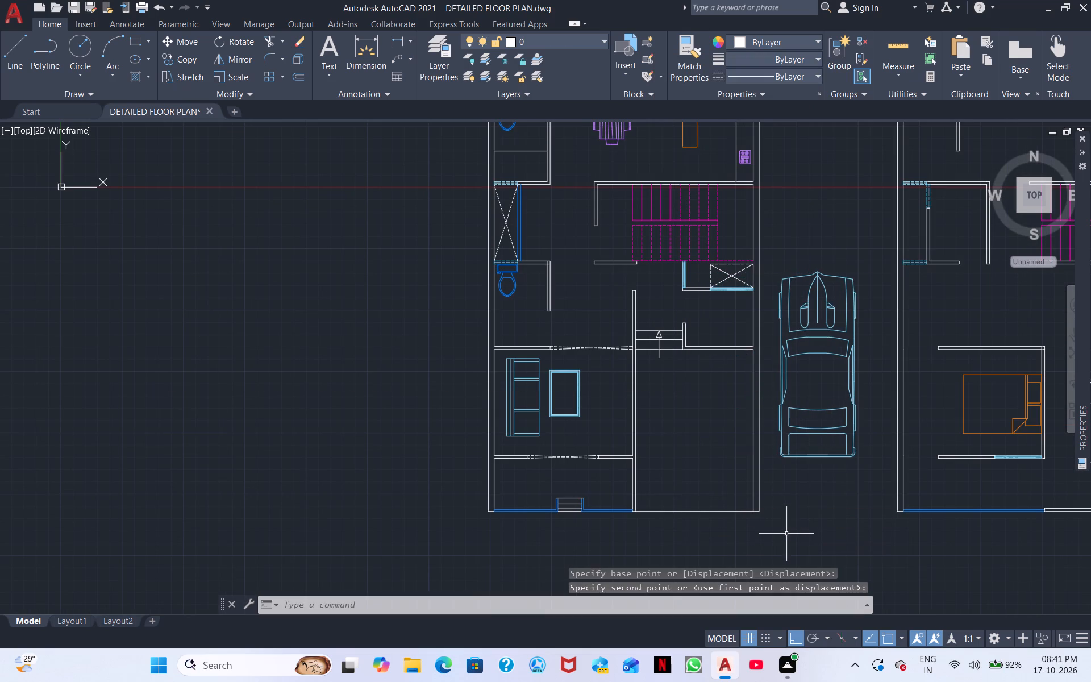
# Scale the car down freehand to roughly two-thirds of its size, using its southeast rear corner as the base point.
pyautogui.click(860, 479)
pyautogui.click(826, 421)
pyautogui.rightClick(826, 421)
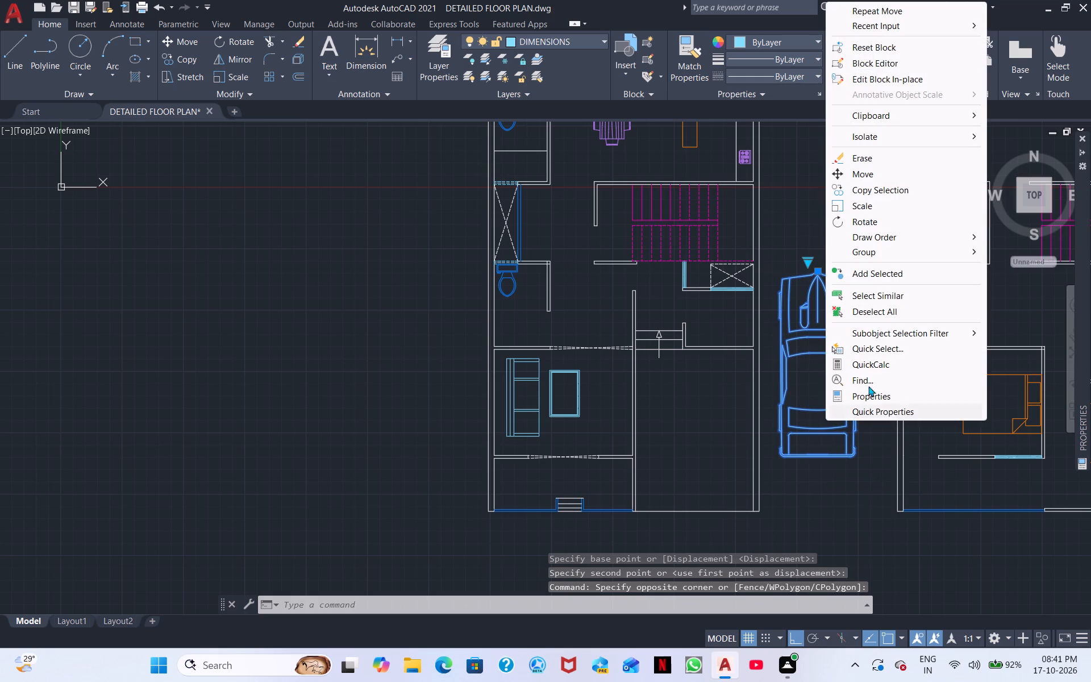
pyautogui.click(868, 202)
pyautogui.click(852, 459)
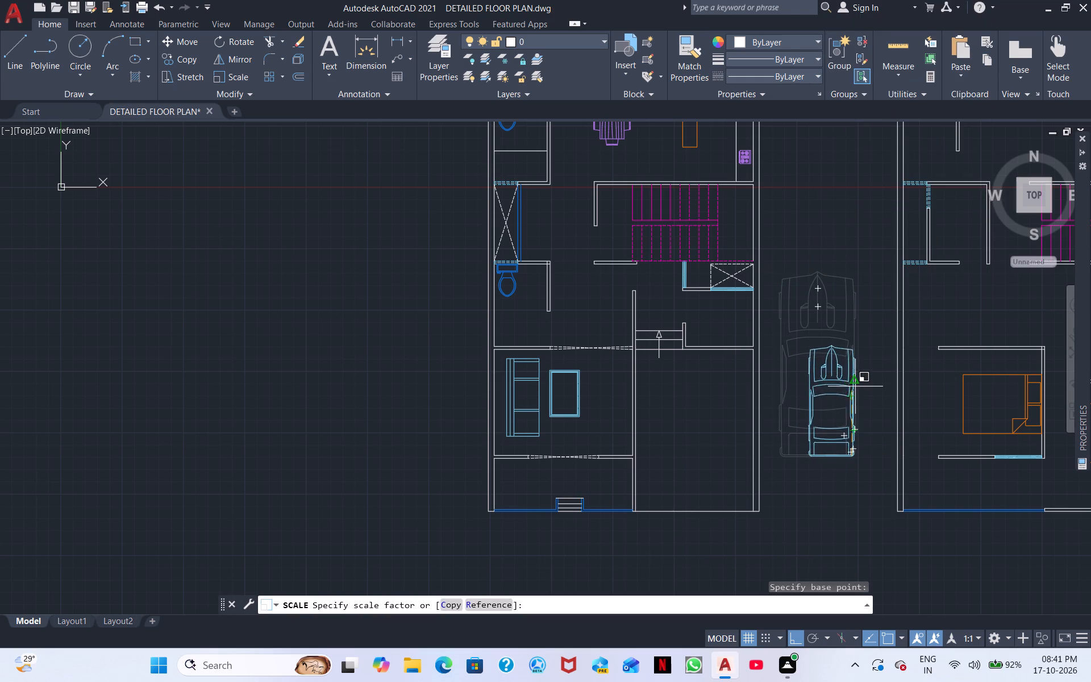
pyautogui.click(855, 386)
# Move the reduced car horizontally west into the open southeastern area of the western floor plan.
pyautogui.click(857, 458)
pyautogui.click(819, 399)
pyautogui.rightClick(819, 399)
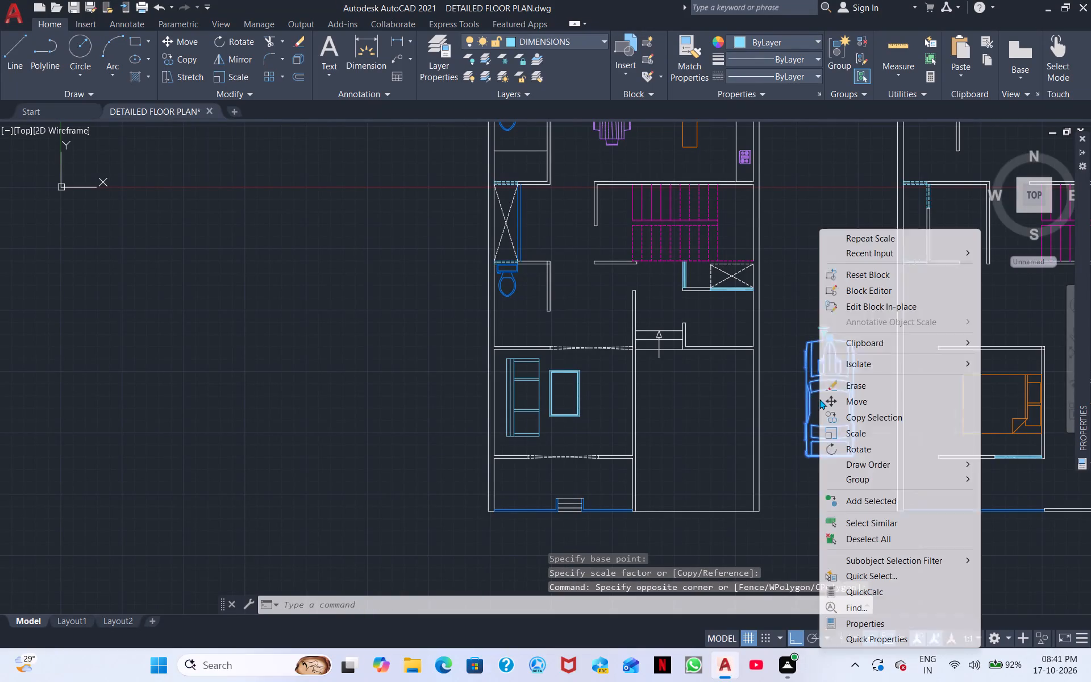
pyautogui.click(858, 402)
pyautogui.click(842, 399)
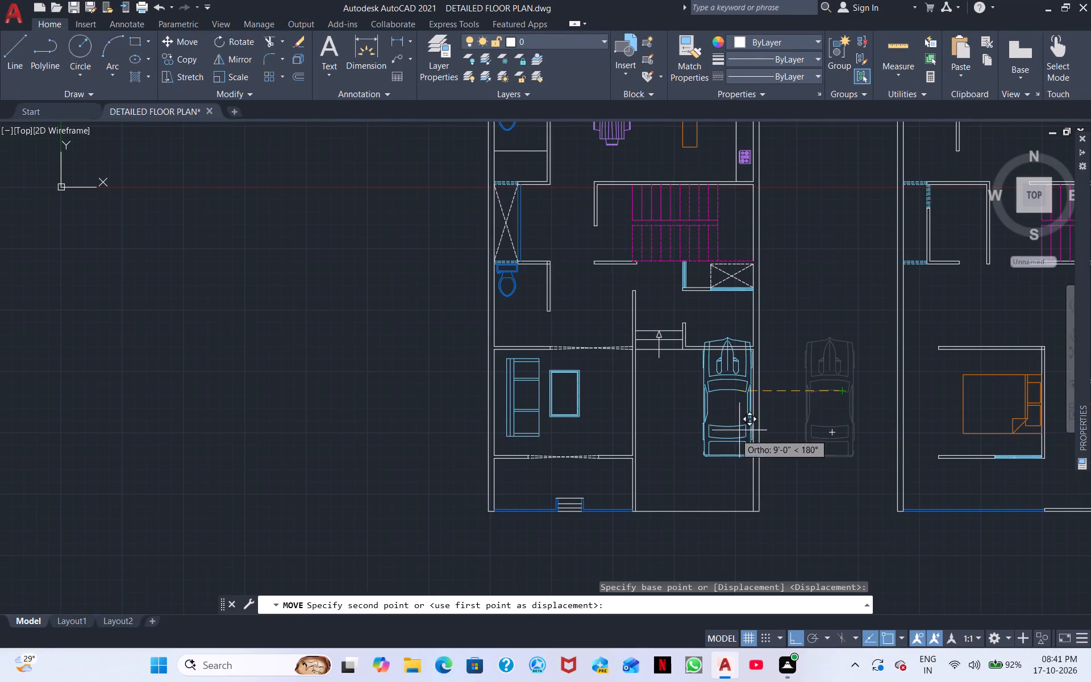
pyautogui.click(710, 483)
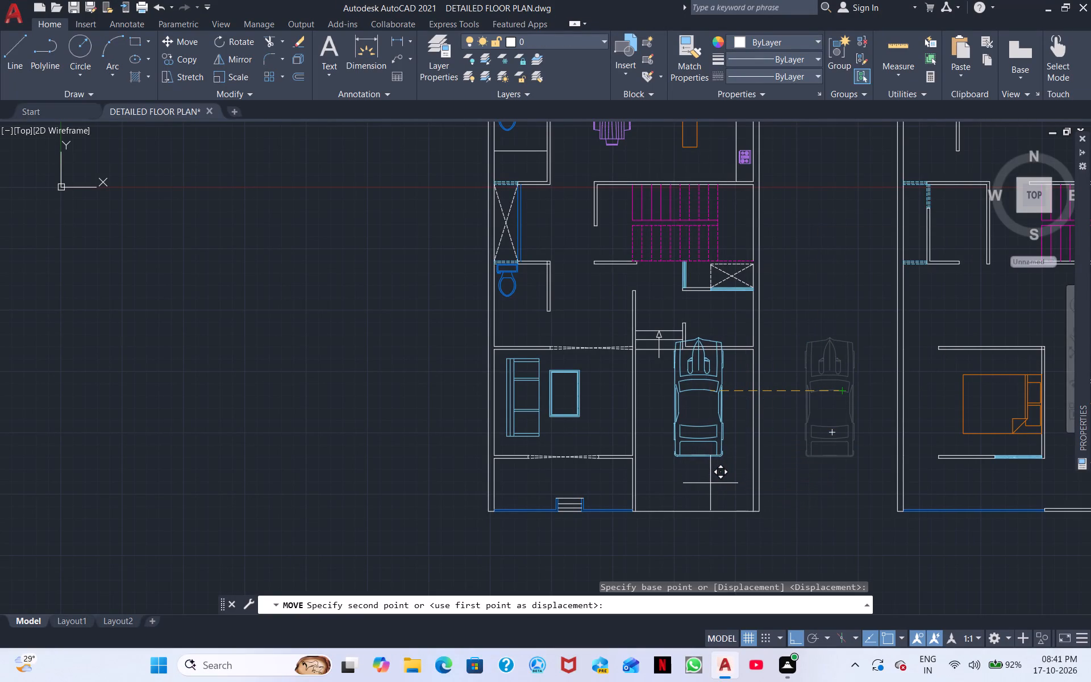
# Move the car straight south so its front clears the wall and sits inside the open area below the entry steps.
pyautogui.click(724, 465)
pyautogui.click(704, 414)
pyautogui.rightClick(704, 414)
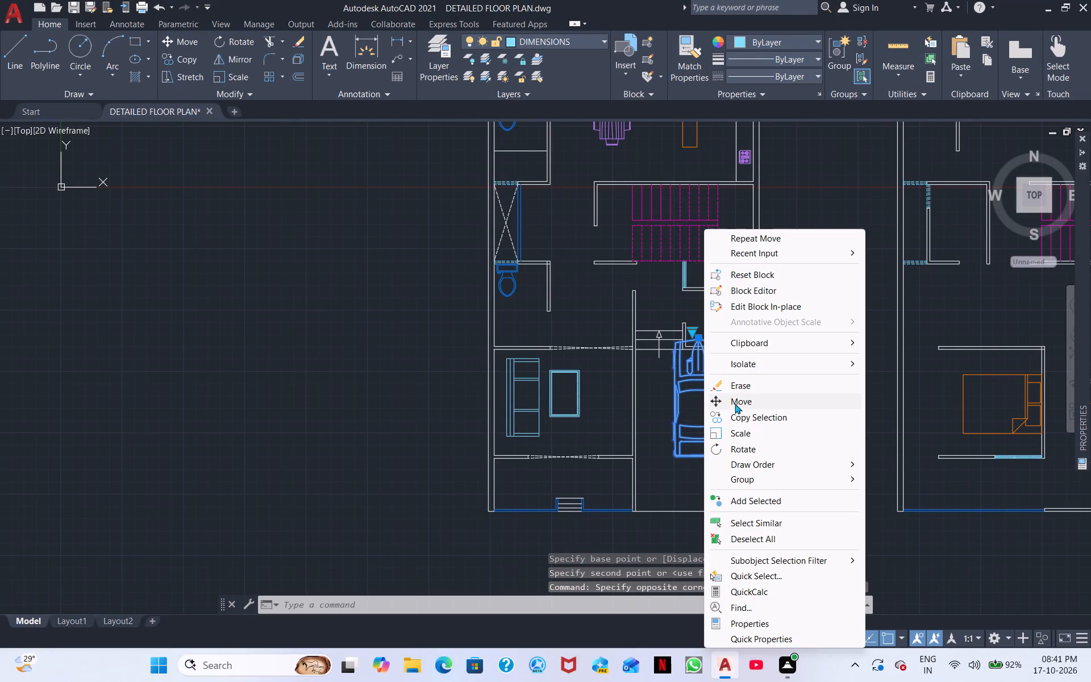
pyautogui.click(741, 401)
pyautogui.click(706, 400)
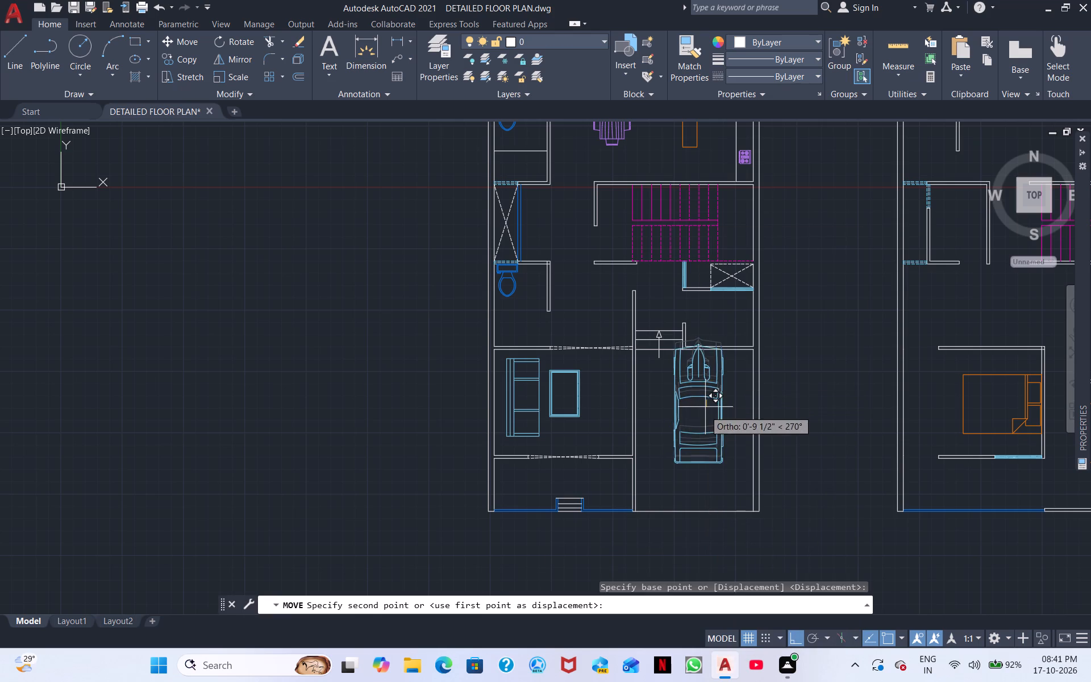
pyautogui.click(703, 425)
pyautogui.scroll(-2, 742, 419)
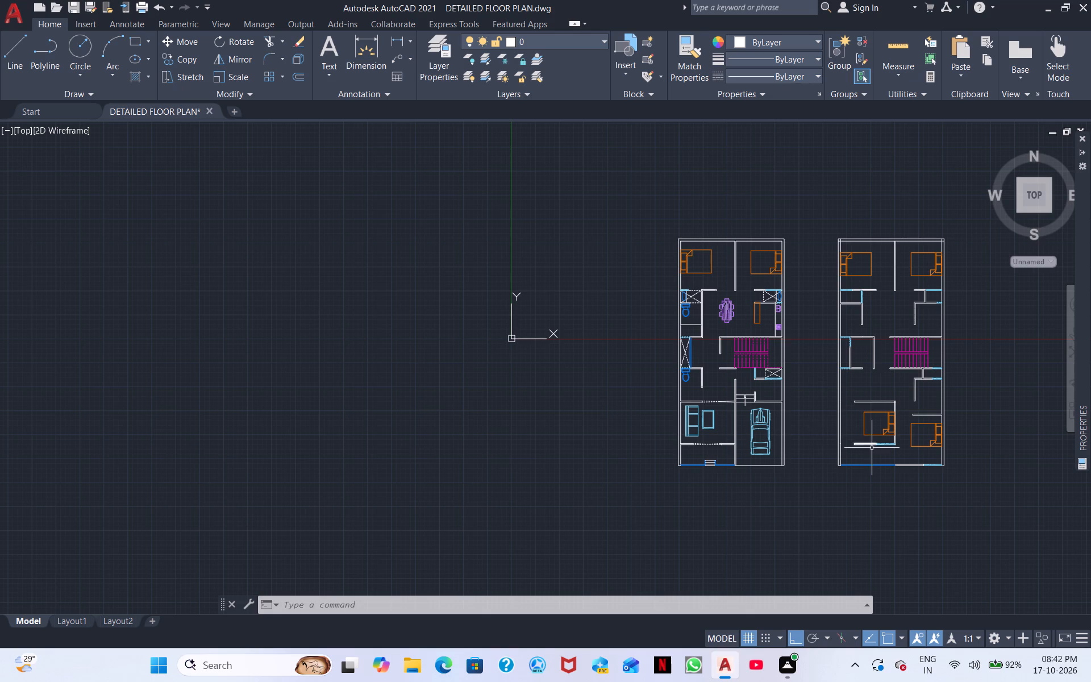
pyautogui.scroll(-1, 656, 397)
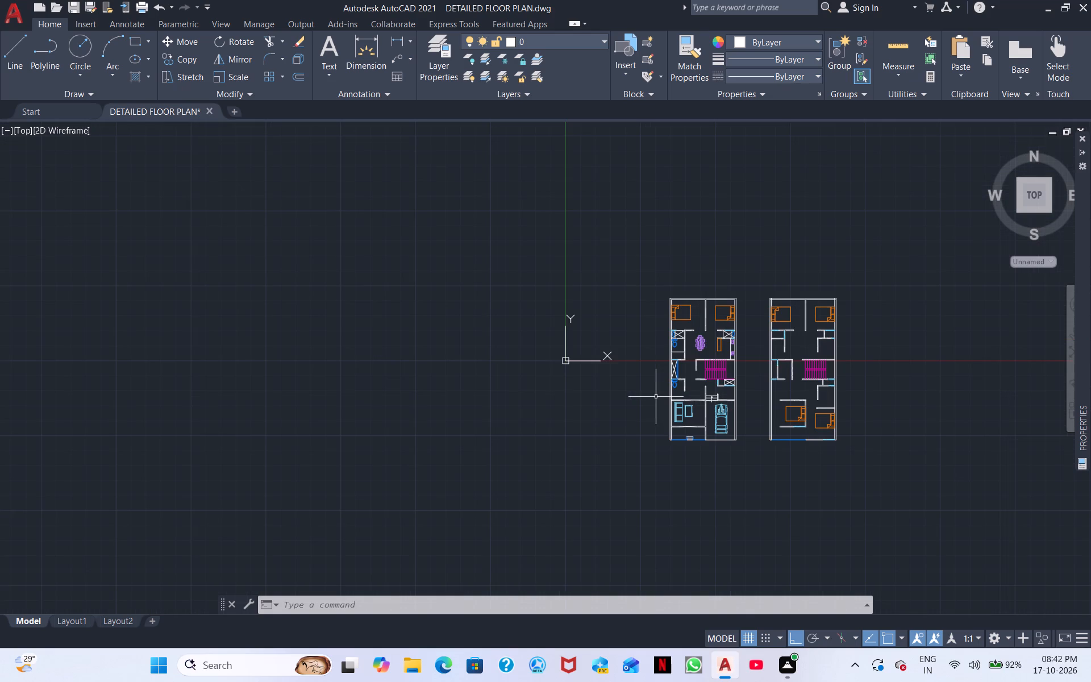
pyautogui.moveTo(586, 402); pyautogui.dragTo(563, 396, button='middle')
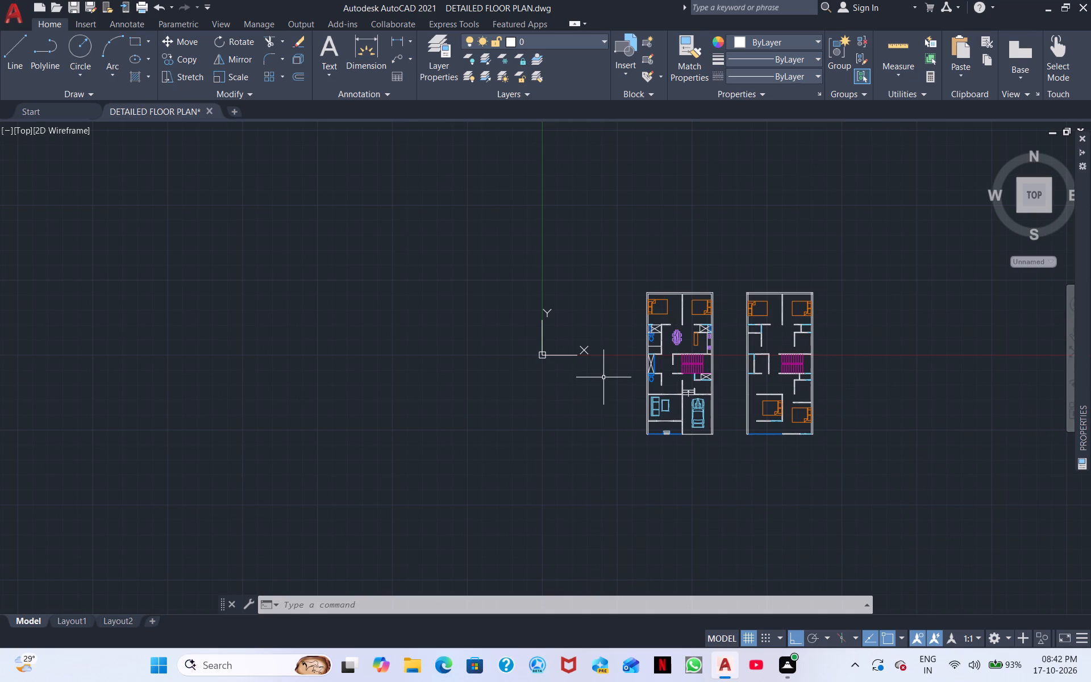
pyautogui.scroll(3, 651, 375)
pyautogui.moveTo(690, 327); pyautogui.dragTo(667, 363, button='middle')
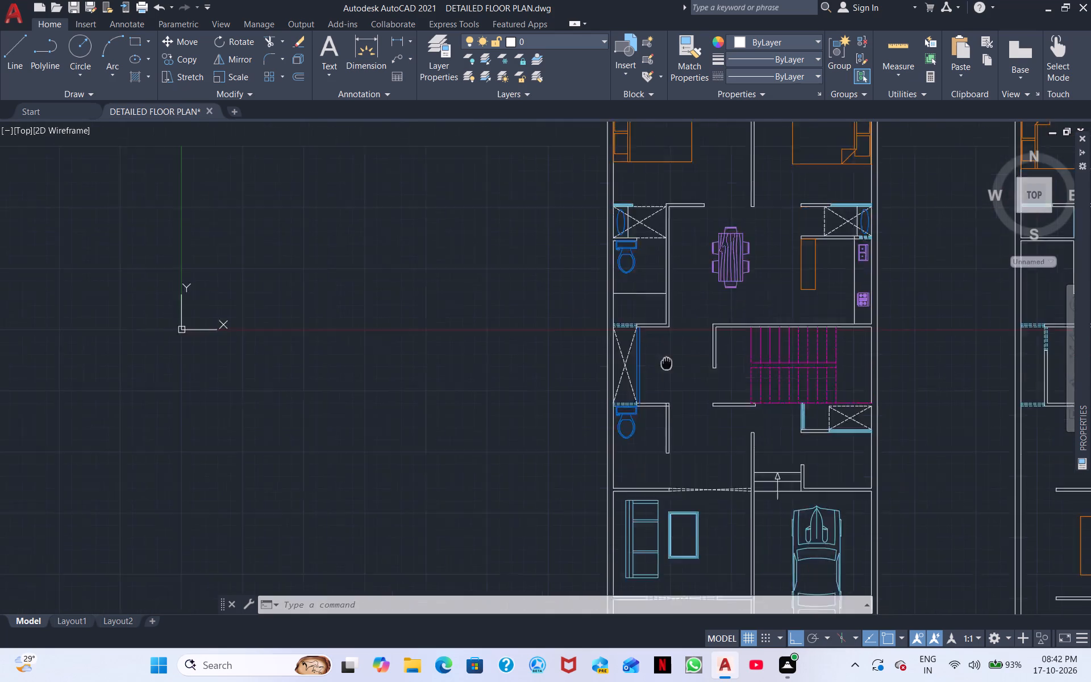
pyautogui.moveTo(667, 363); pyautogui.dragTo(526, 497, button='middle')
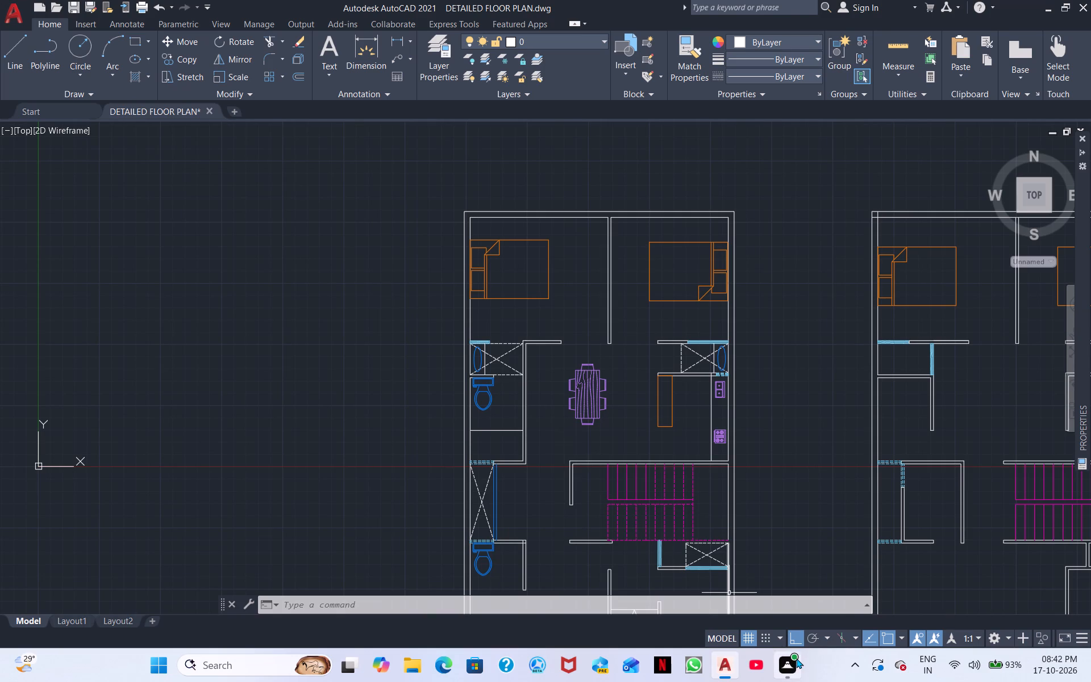
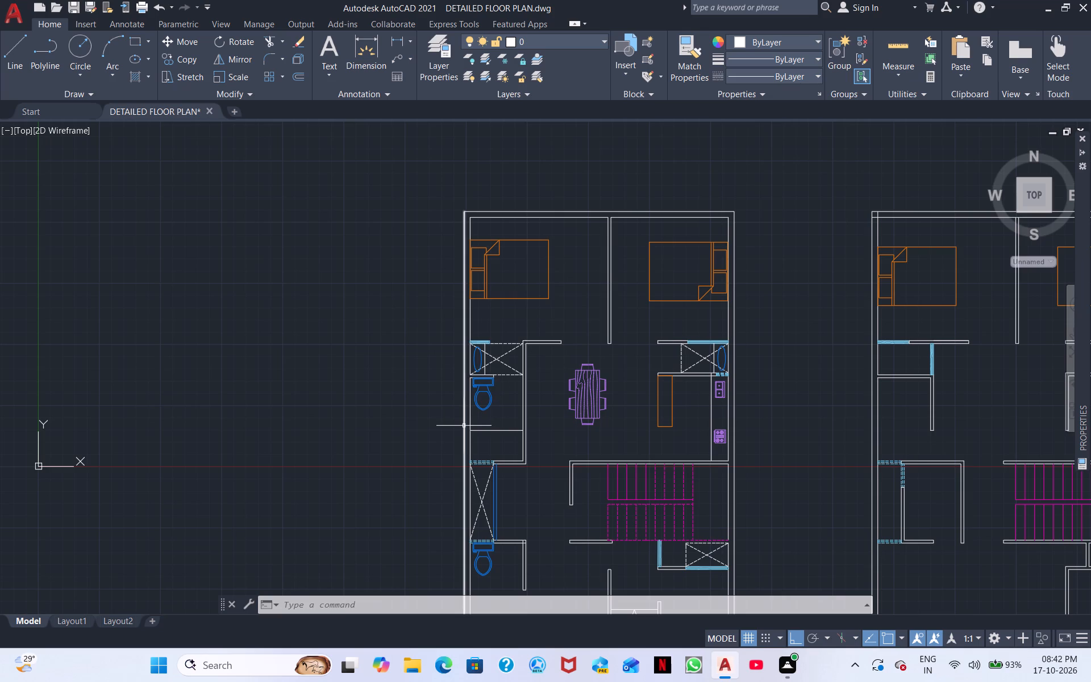
# Add single-line text MASTER BEDROOM below the bed in the western plan's northwest bedroom, with 5" height and 0 rotation.
pyautogui.press('d')
pyautogui.write('T')
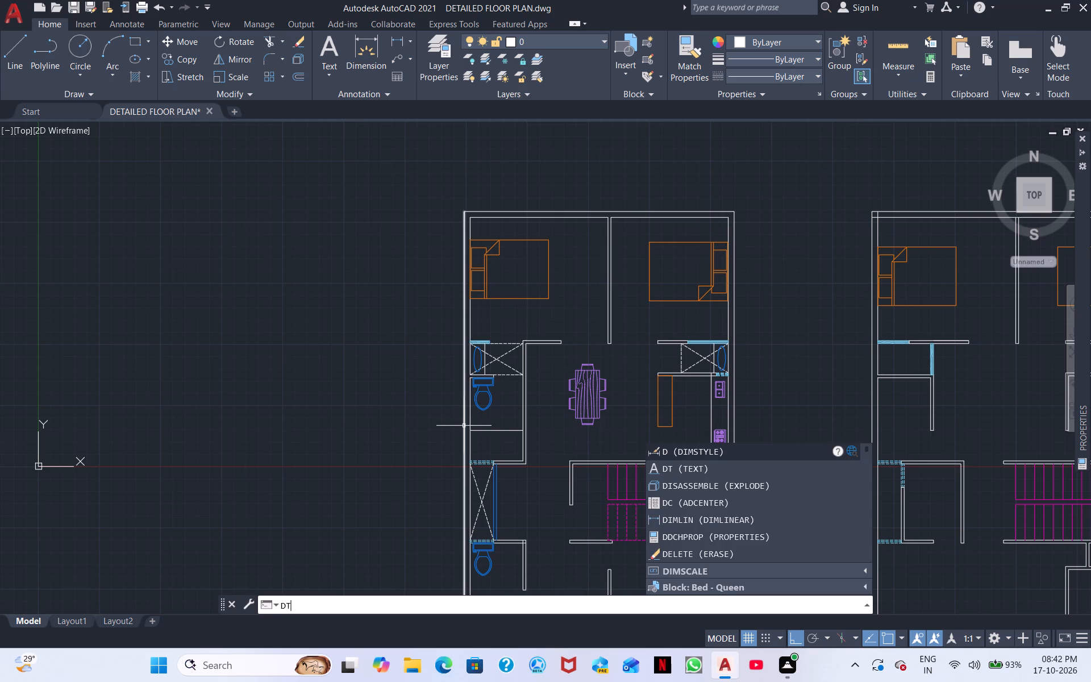
pyautogui.press('space')
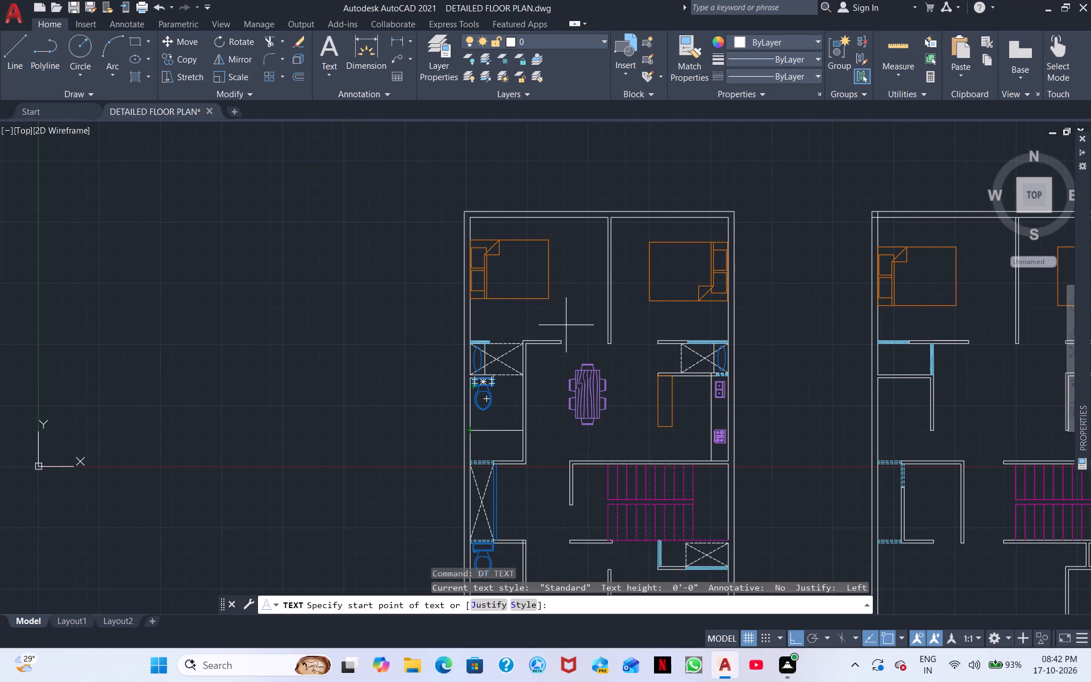
pyautogui.scroll(2, 566, 325)
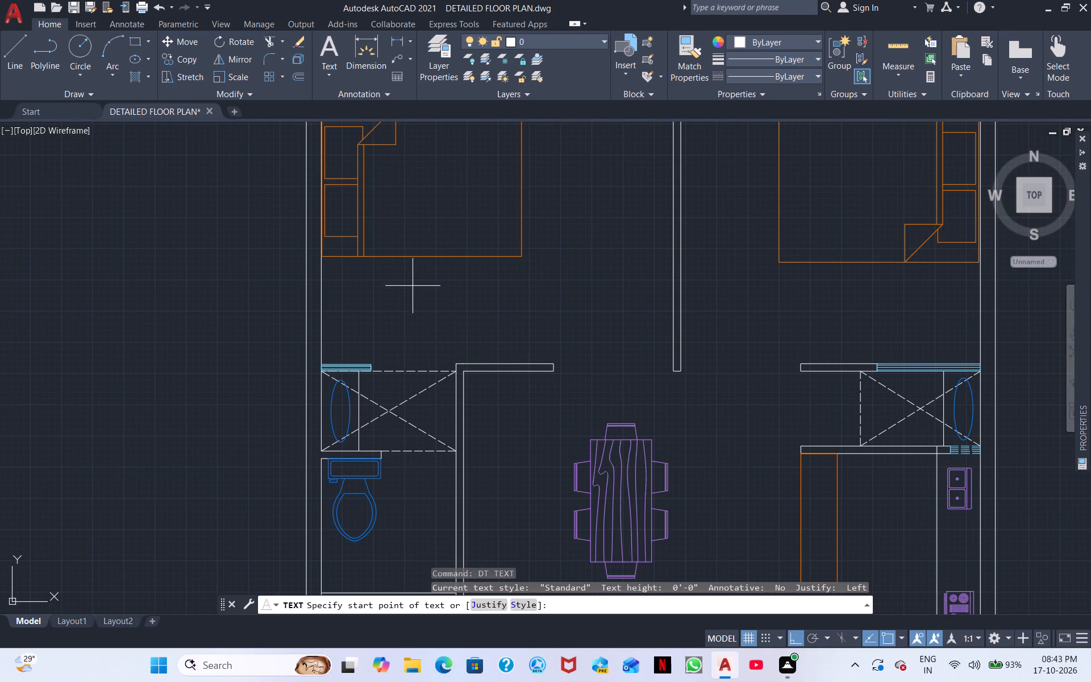
pyautogui.click(417, 281)
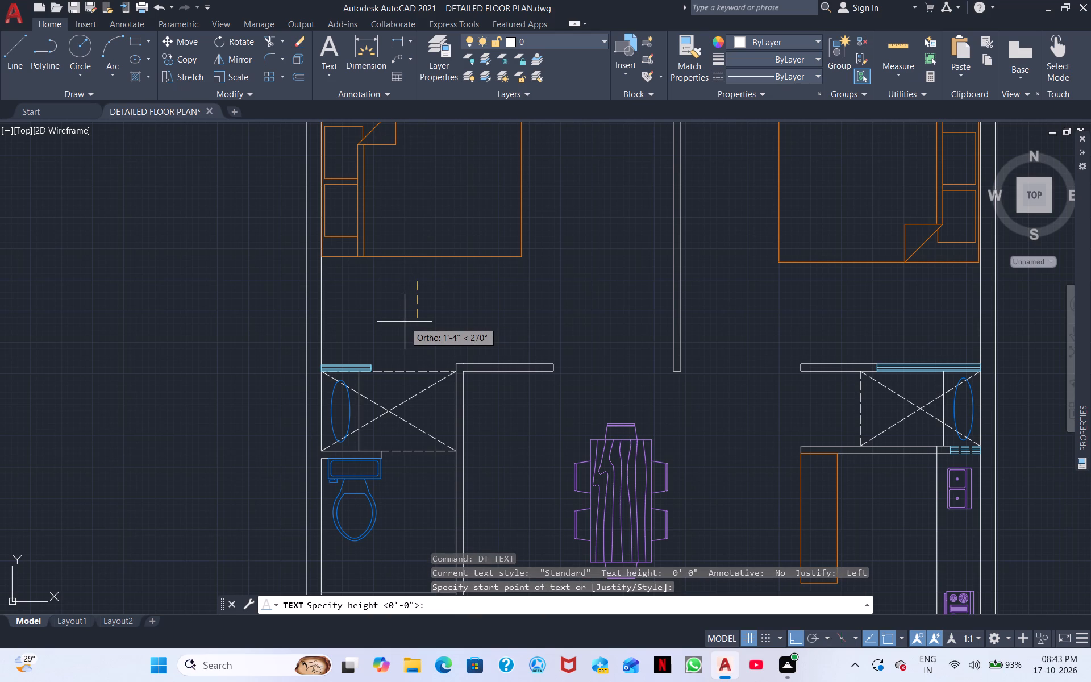
pyautogui.press('5')
pyautogui.hotkey('shift', '"')
pyautogui.press('Return')
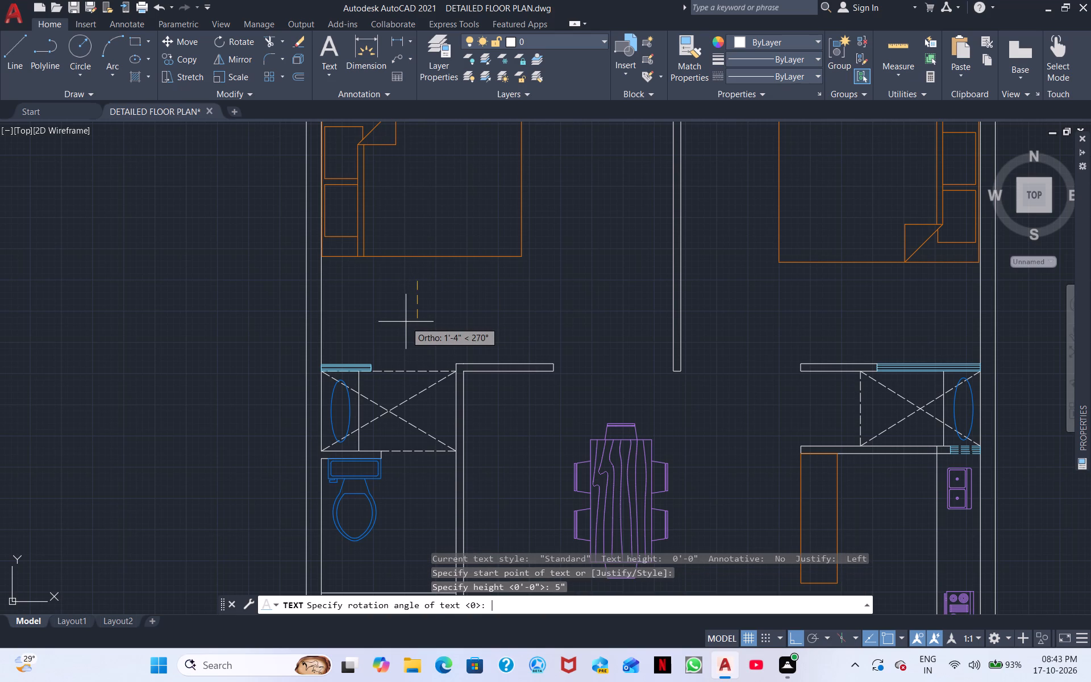
pyautogui.press('0')
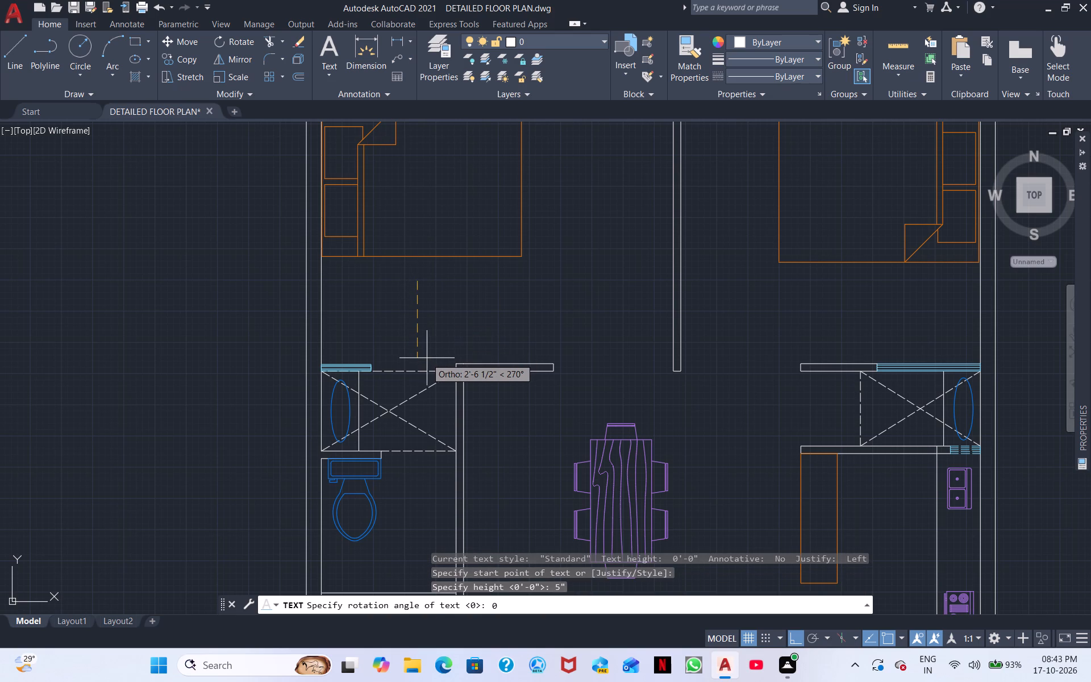
pyautogui.press('Return')
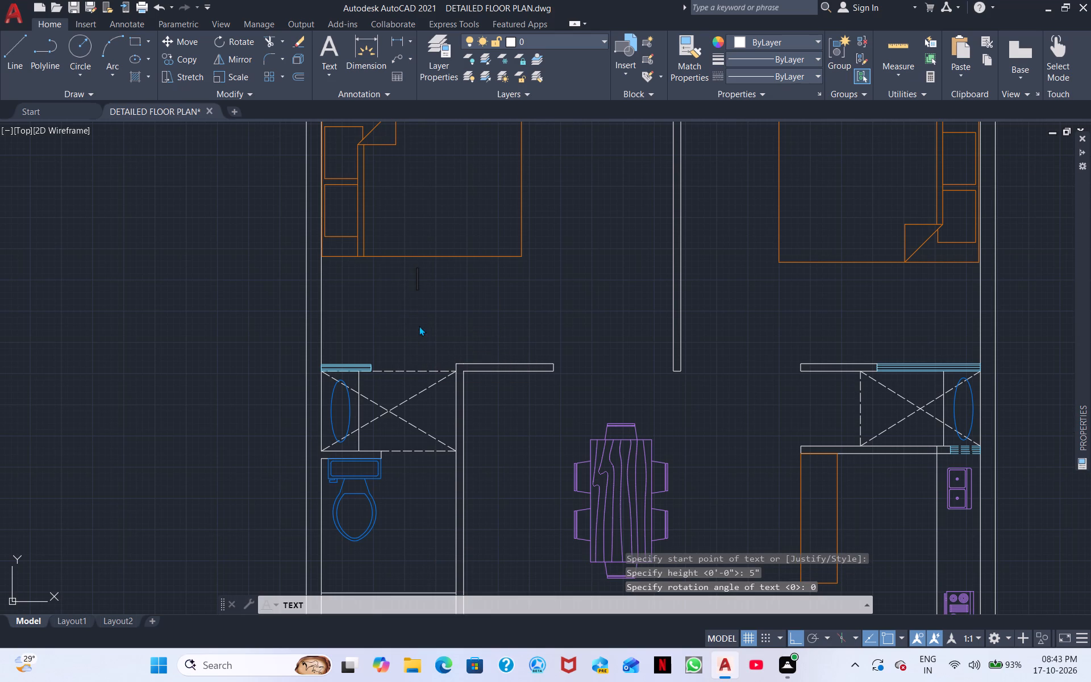
pyautogui.click(419, 301)
pyautogui.click(421, 289)
pyautogui.write('MASTER')
pyautogui.press('space')
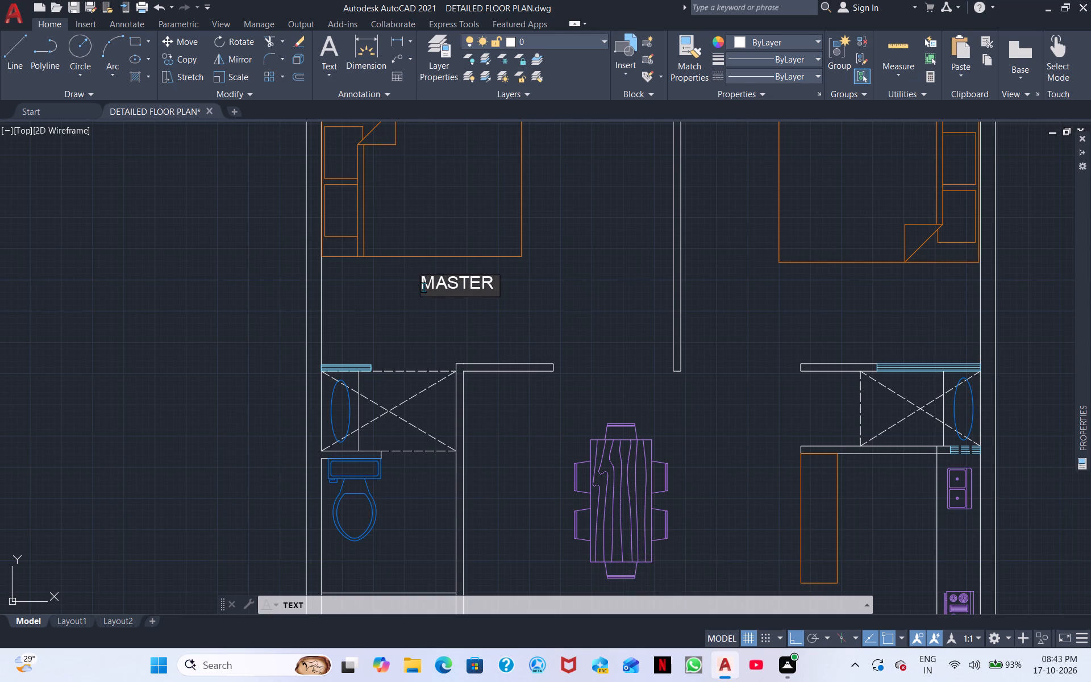
pyautogui.write('BEDROOM')
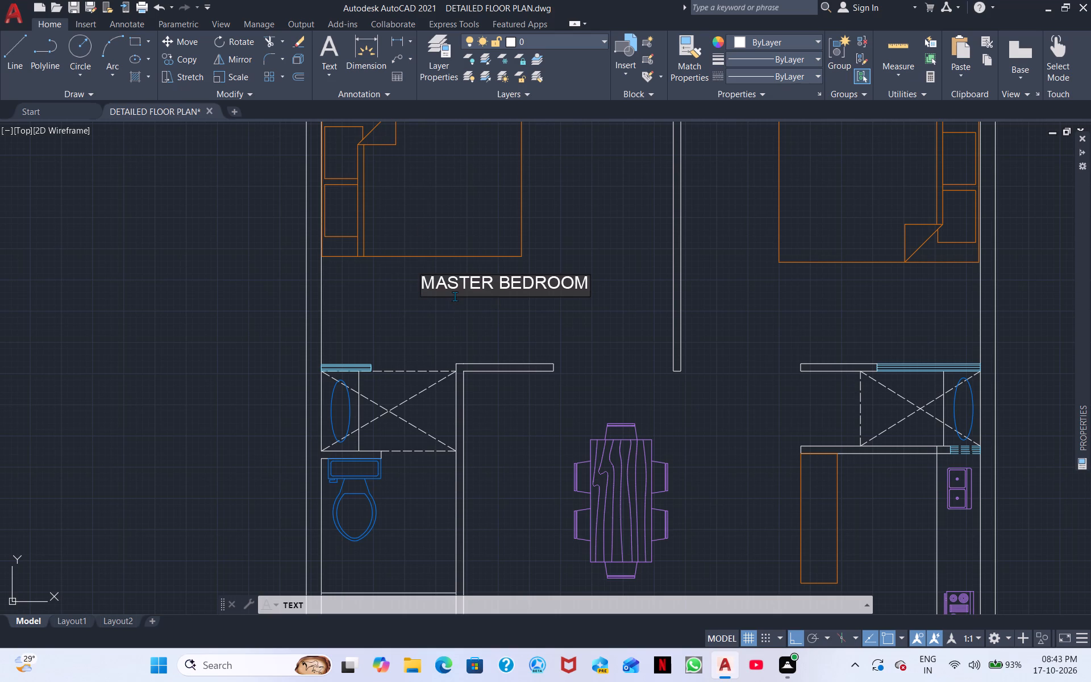
# Add the room size 11'9" X 10'6" as an indented second line under MASTER BEDROOM.
pyautogui.press('Return')
pyautogui.press('space')
pyautogui.press('space')
pyautogui.press('space')
pyautogui.press('space')
pyautogui.write("11'")
pyautogui.write('9" X')
pyautogui.press('space')
pyautogui.write("10'")
pyautogui.press('space')
pyautogui.press('BackSpace')
pyautogui.write('6"')
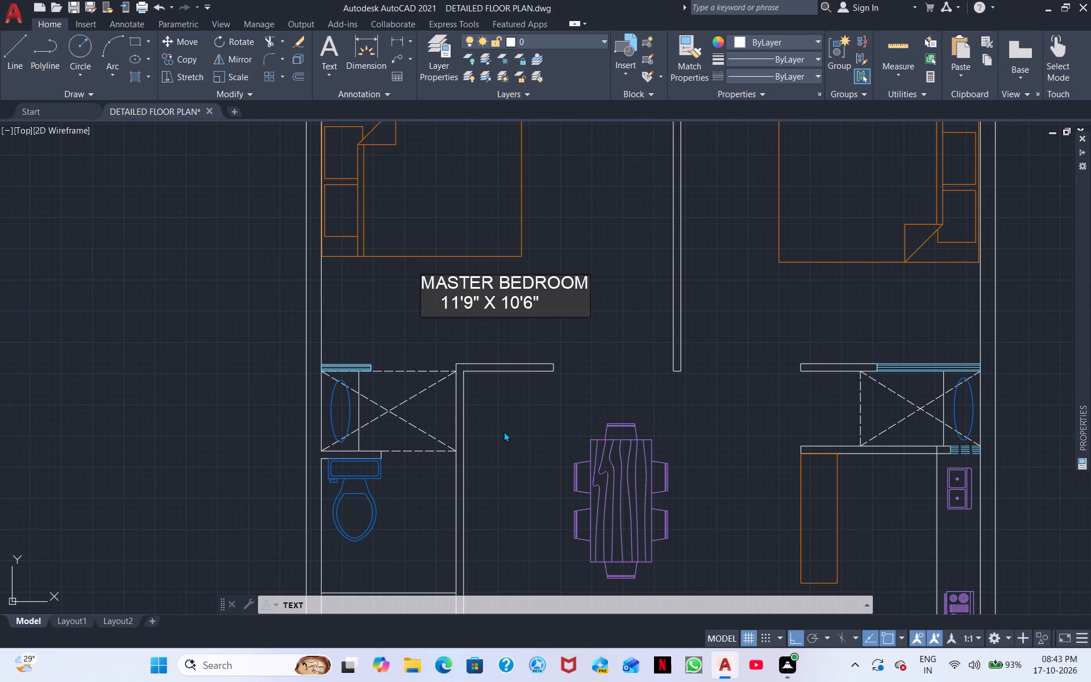
# Label the dashed, crossed washbasin area south of the master bedroom O.I.S.
pyautogui.click(373, 394)
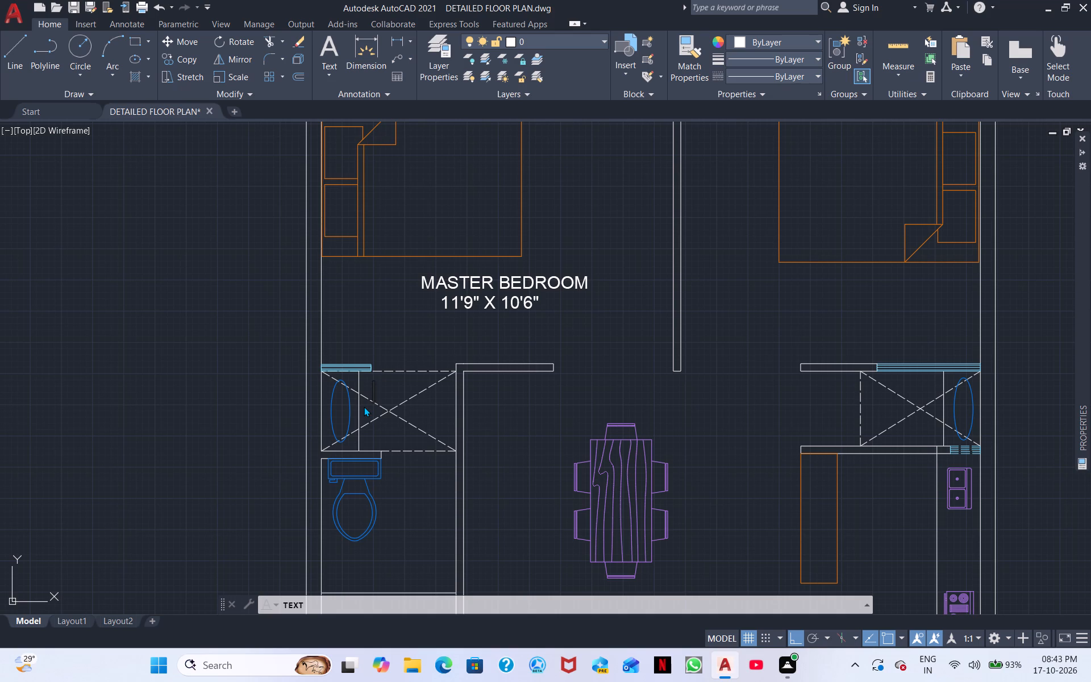
pyautogui.write('OI')
pyautogui.press('BackSpace')
pyautogui.press('.')
pyautogui.press('i')
pyautogui.press(',')
pyautogui.press('s')
pyautogui.press('BackSpace')
pyautogui.press('BackSpace')
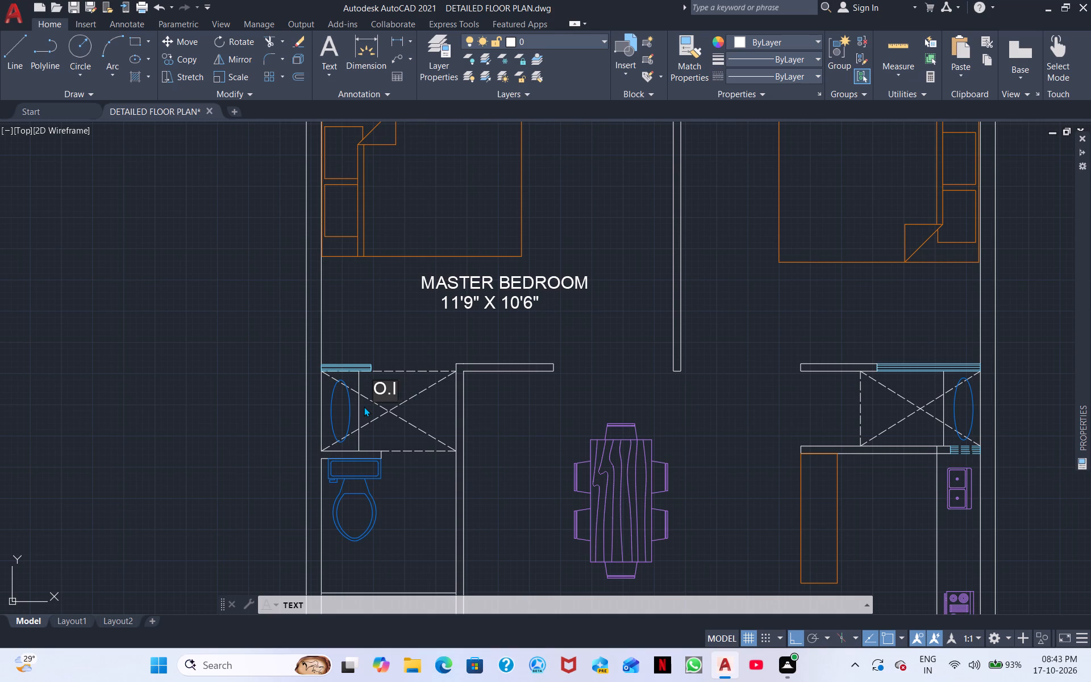
pyautogui.press('.')
pyautogui.press('s')
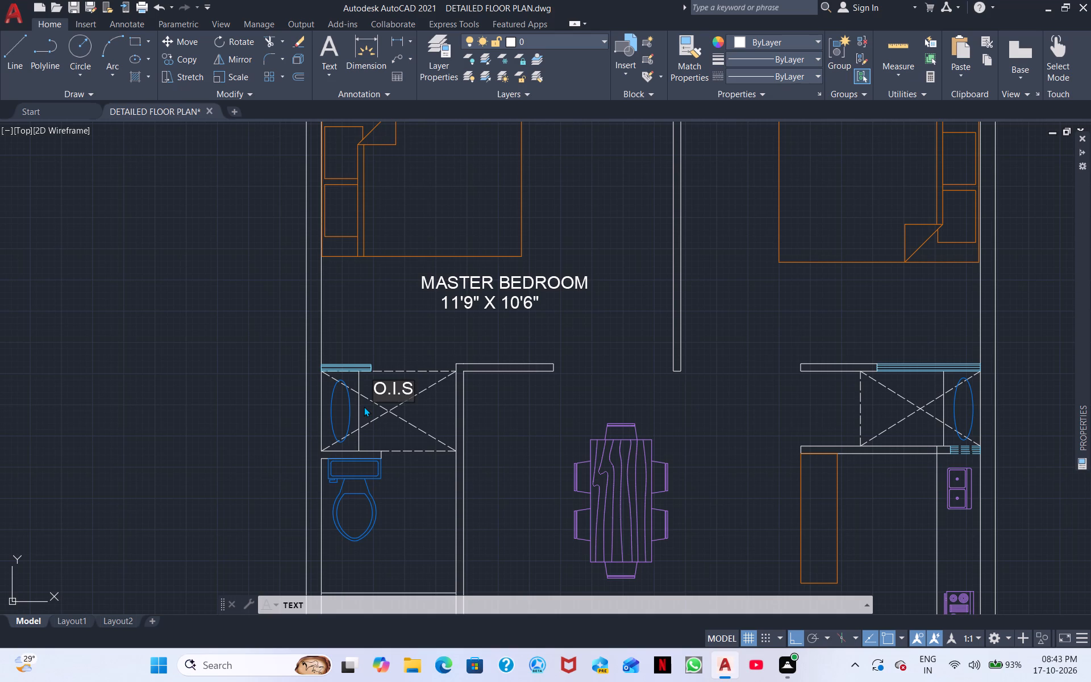
# Add the size text 4'6" X 2'6" directly beneath the O.I.S label.
pyautogui.click(361, 410)
pyautogui.scroll(1, 397, 564)
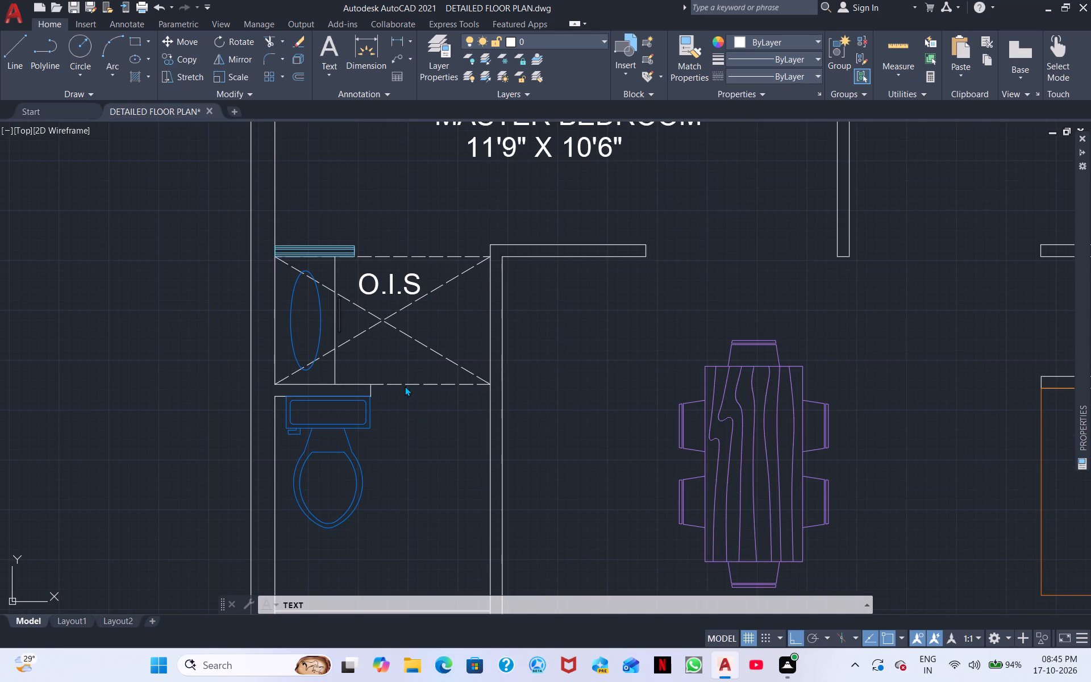
pyautogui.write('4\'6" X')
pyautogui.press('space')
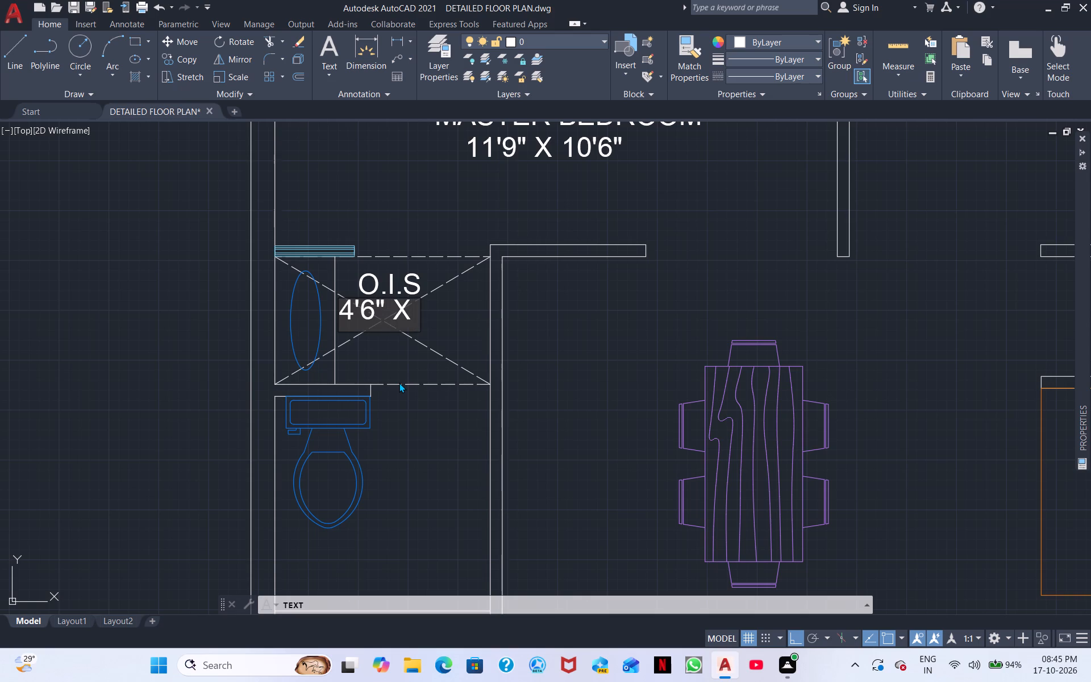
pyautogui.press('2')
pyautogui.write('\'6"')
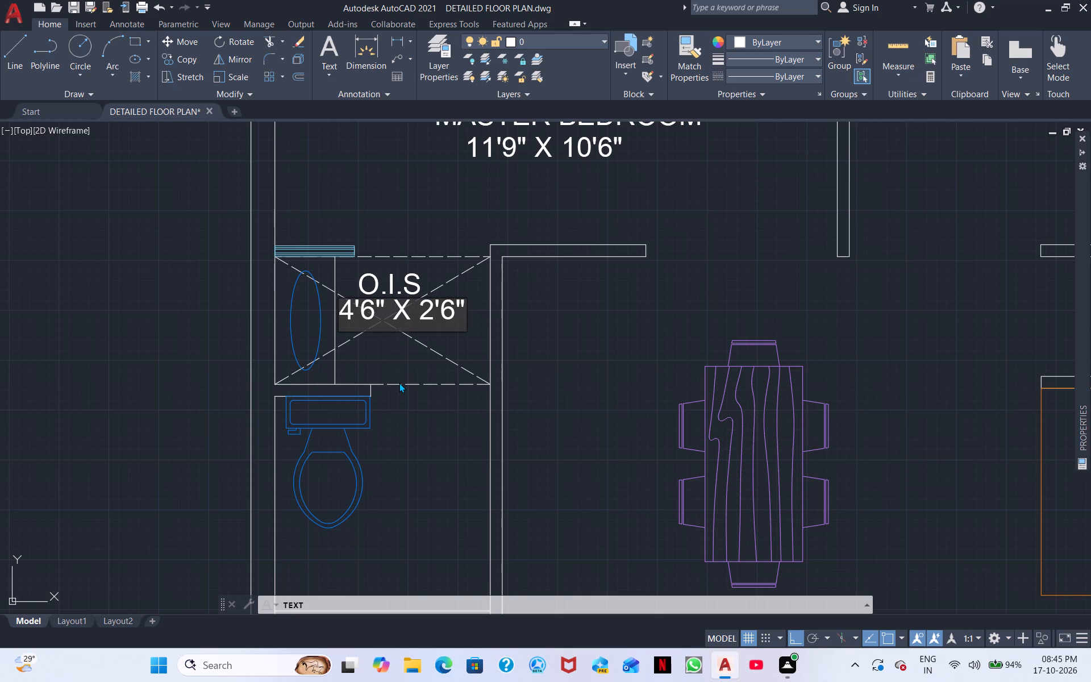
# Place the label TOILET just below the dividing line in the toilet room south of the O.I.S area.
pyautogui.moveTo(332, 572); pyautogui.dragTo(398, 352, button='middle')
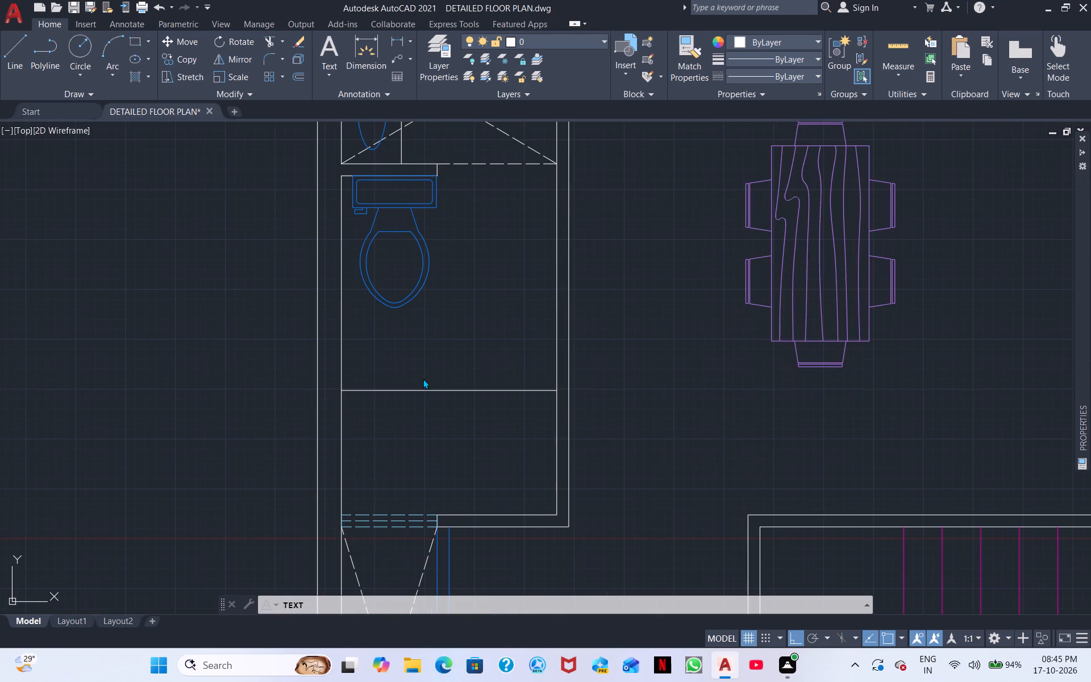
pyautogui.click(388, 416)
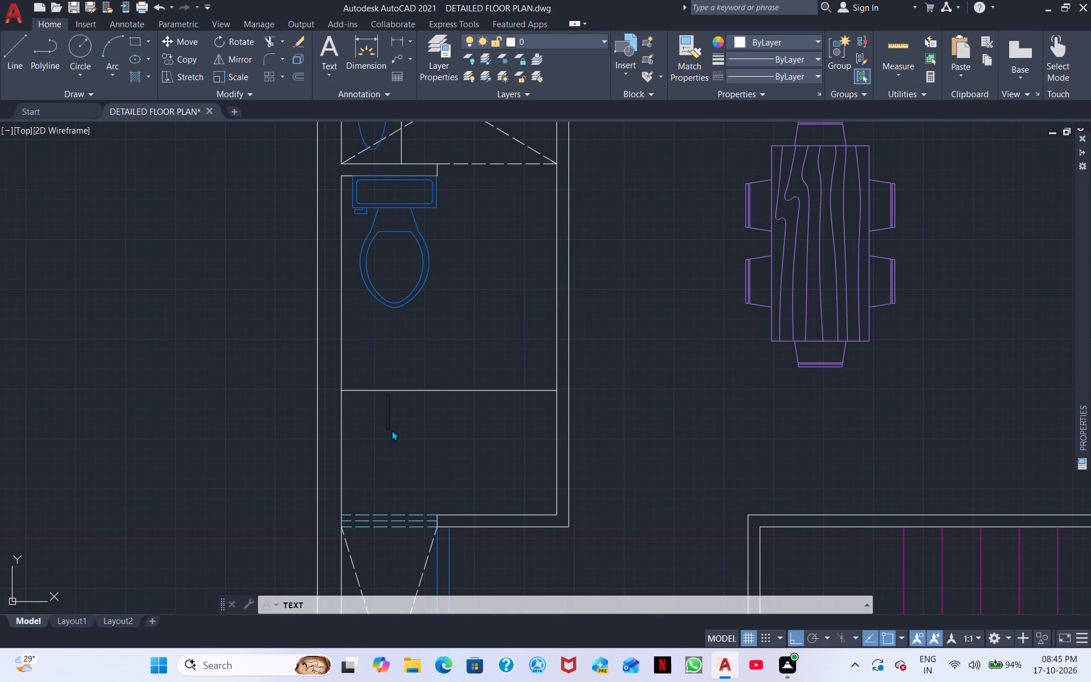
pyautogui.click(390, 430)
pyautogui.click(403, 416)
pyautogui.write('TOILET')
pyautogui.press('Return')
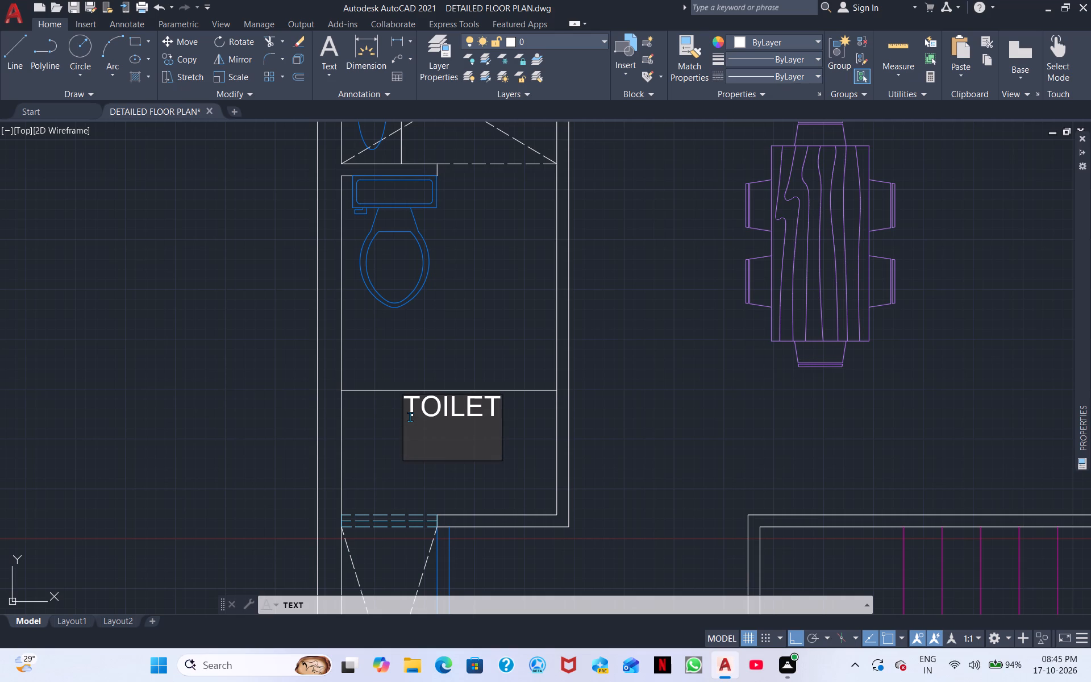
# Add the size text 4'6" X 2'6" beneath the TOILET label.
pyautogui.click(380, 441)
pyautogui.moveTo(380, 443); pyautogui.dragTo(382, 450)
pyautogui.write("4'6")
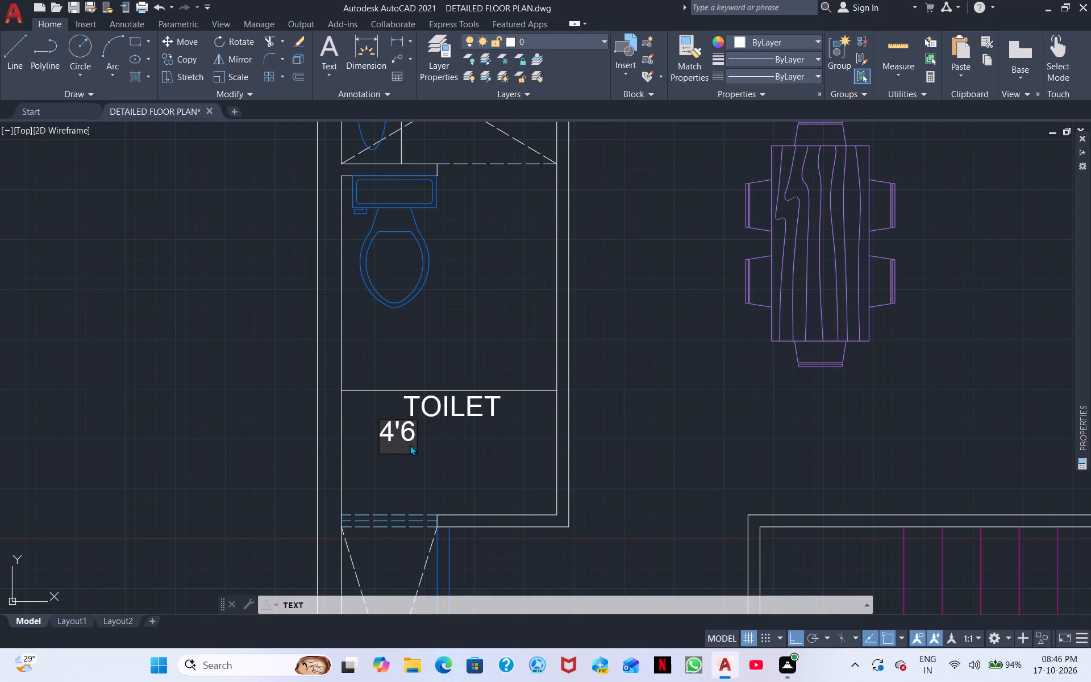
pyautogui.write('"')
pyautogui.press('space')
pyautogui.write('X')
pyautogui.press('space')
pyautogui.write('2\'6"')
pyautogui.press('space')
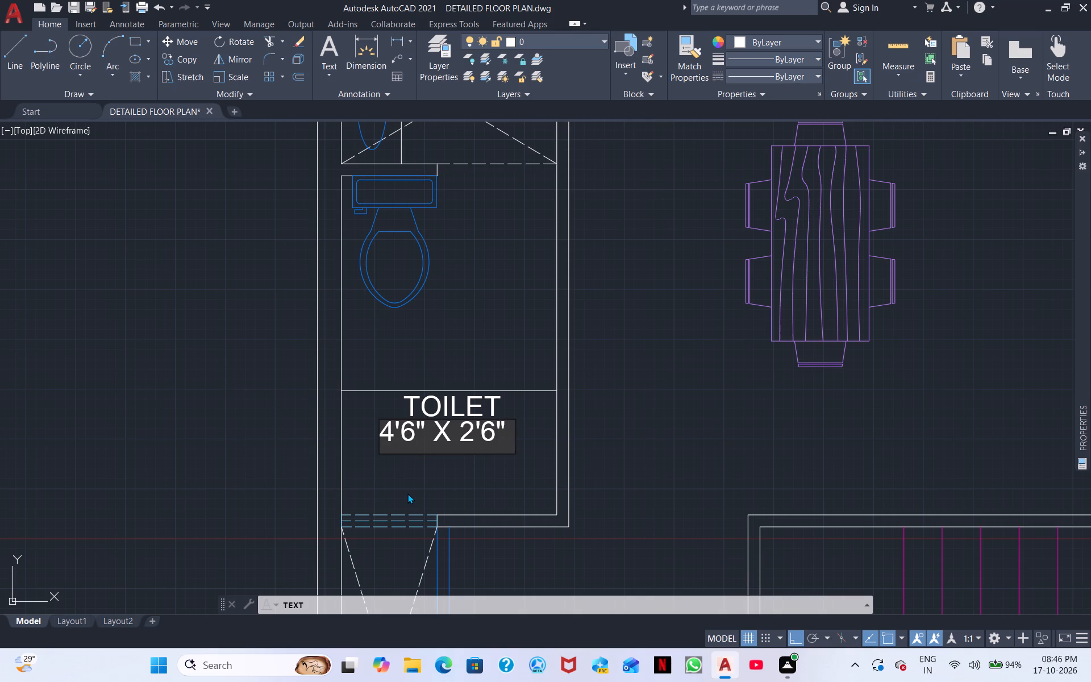
# Correct the size text beneath the TOILET label to read 4'6" X 7'1".
pyautogui.press('BackSpace')
pyautogui.press('BackSpace')
pyautogui.press('BackSpace')
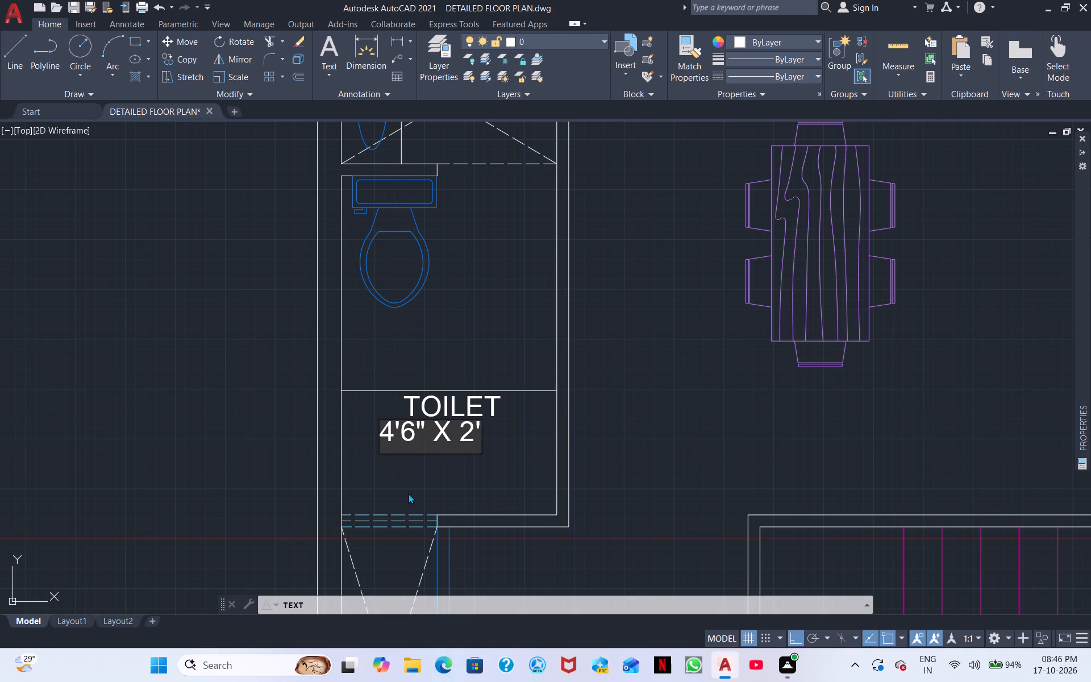
pyautogui.press('BackSpace')
pyautogui.press('BackSpace')
pyautogui.write("7'")
pyautogui.write('1"')
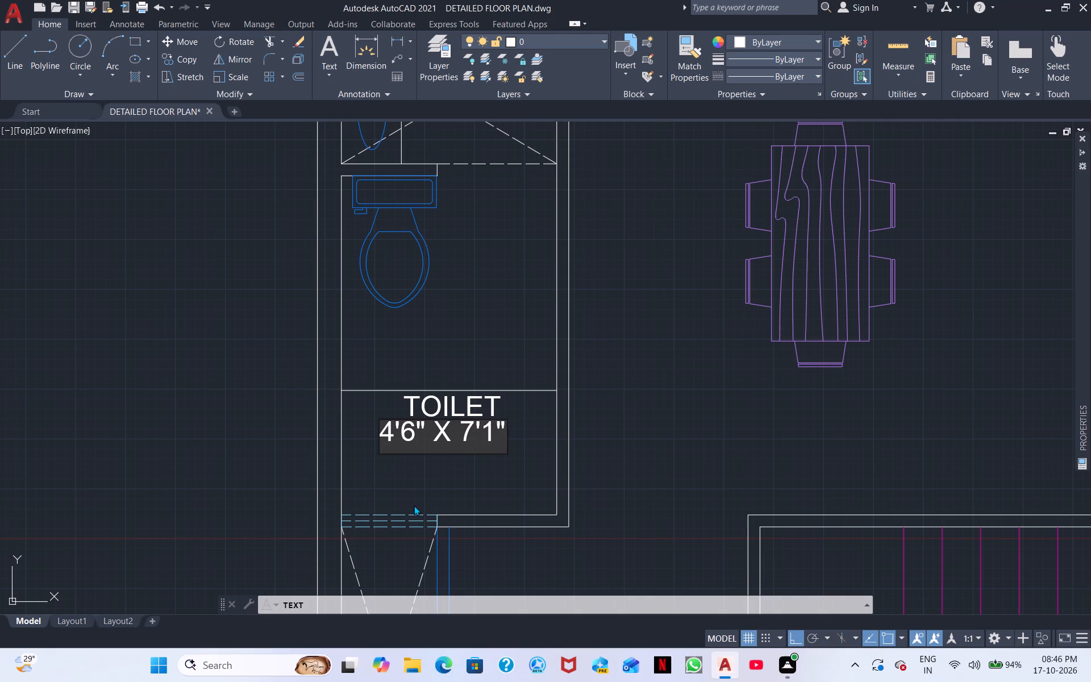
# Place the label PLUMBING DUCT just east of the dashed, crossed shaft south of the toilet.
pyautogui.moveTo(427, 505); pyautogui.dragTo(447, 373, button='middle')
pyautogui.moveTo(499, 466); pyautogui.dragTo(502, 411, button='middle')
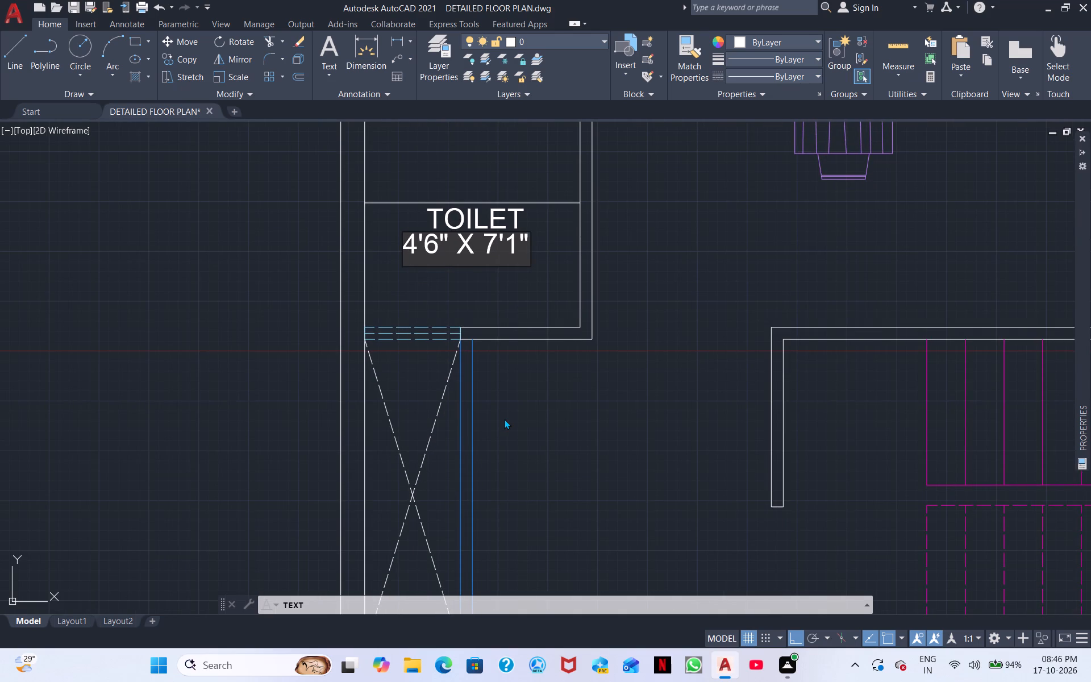
pyautogui.click(489, 443)
pyautogui.write('PLI')
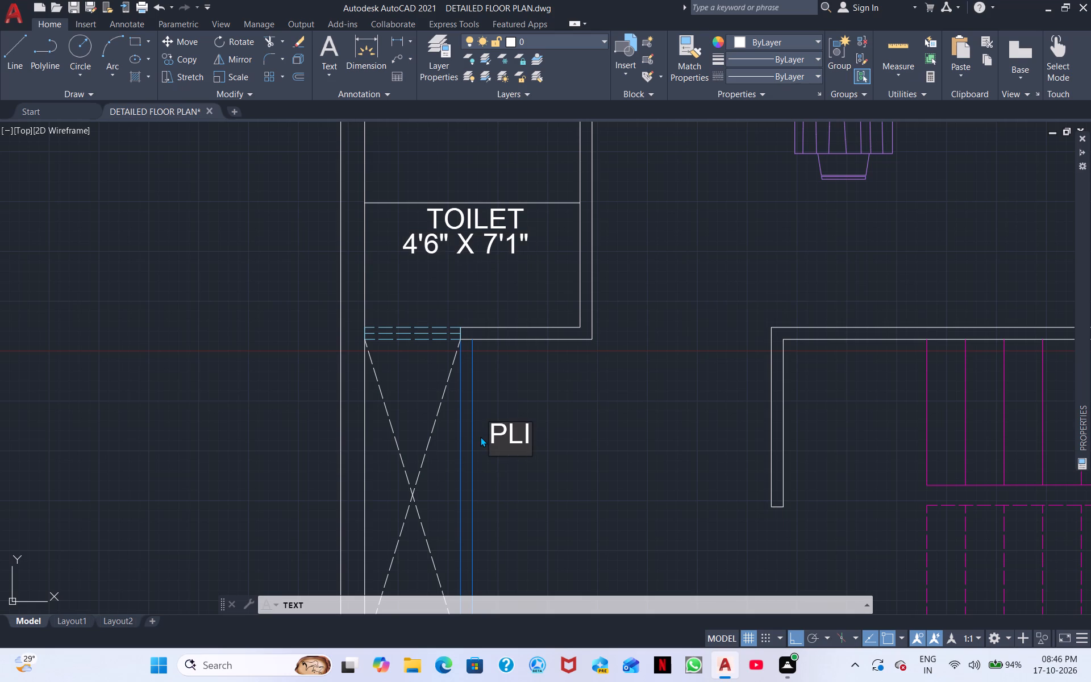
pyautogui.write('NM')
pyautogui.press('i')
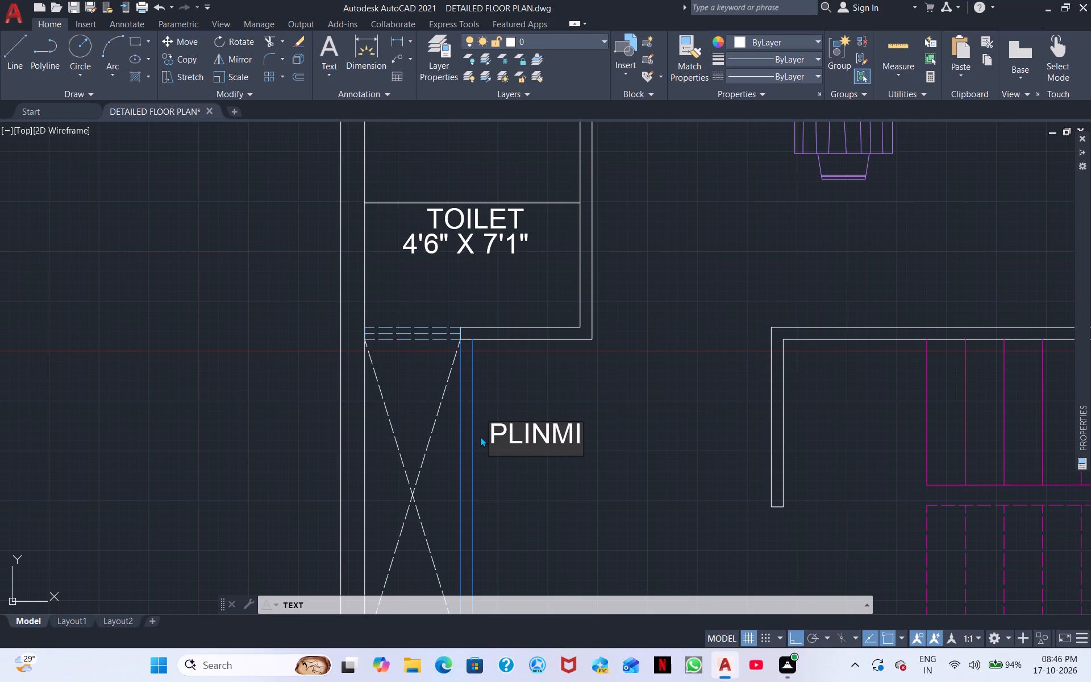
pyautogui.press('BackSpace')
pyautogui.press('BackSpace')
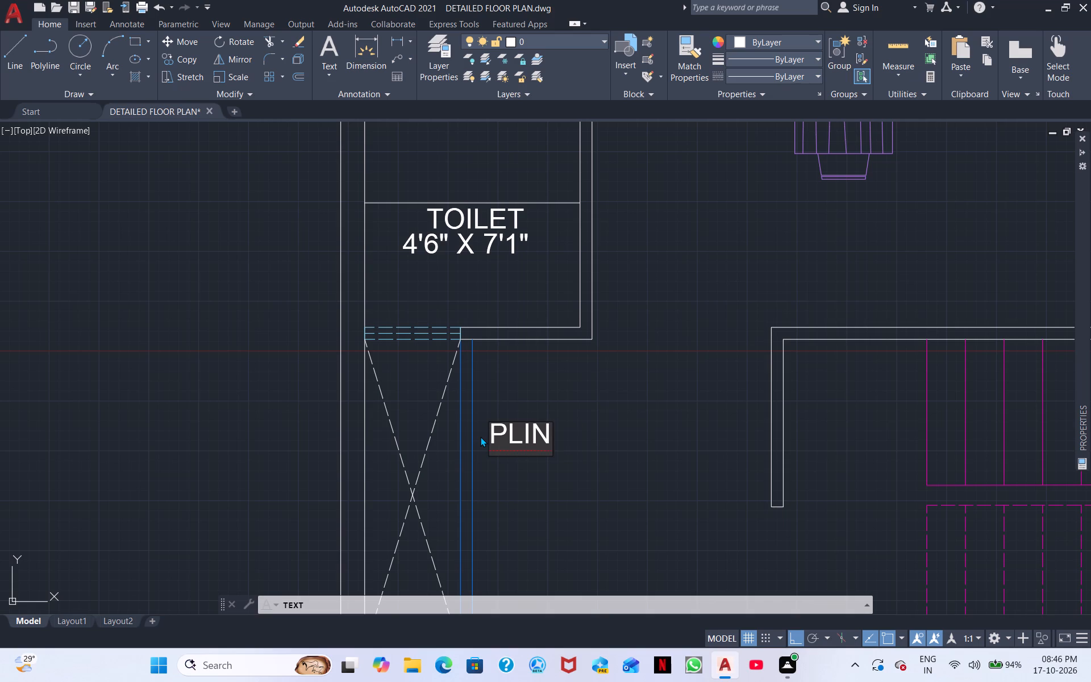
pyautogui.press('BackSpace')
pyautogui.press('BackSpace')
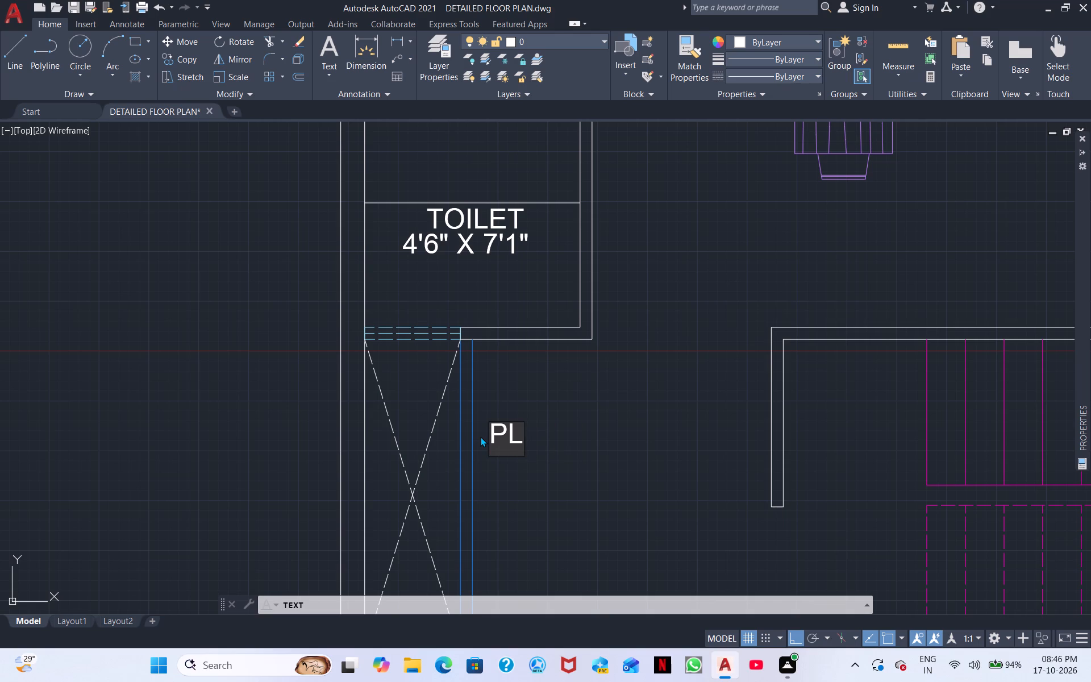
pyautogui.press('i')
pyautogui.press('BackSpace')
pyautogui.press('u')
pyautogui.press('m')
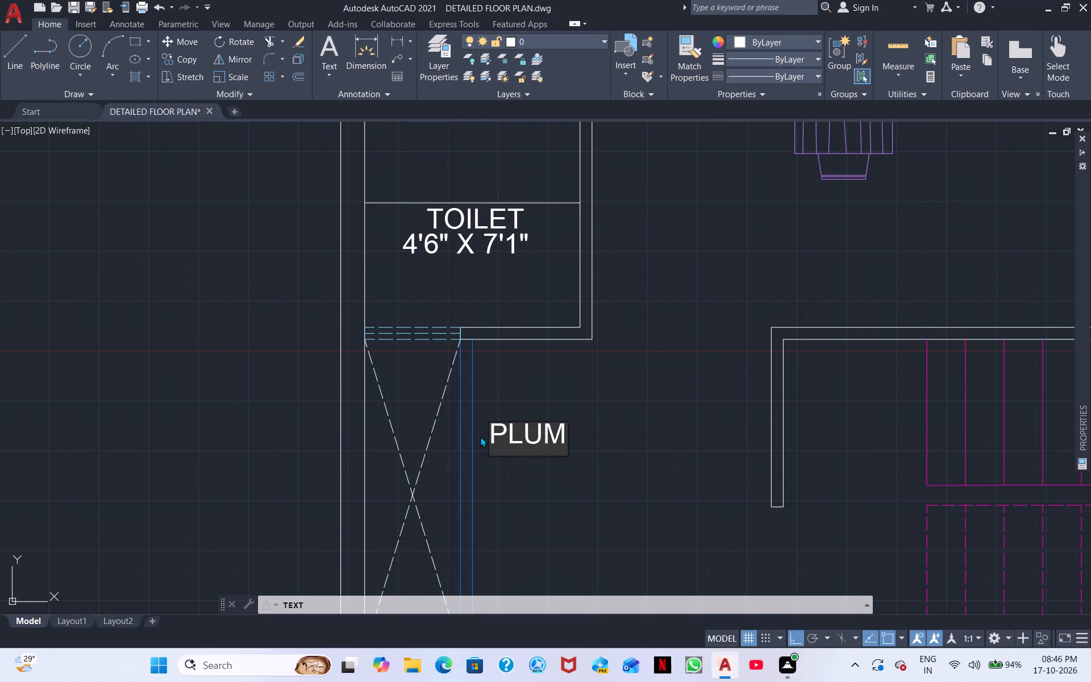
pyautogui.write('BO')
pyautogui.press('BackSpace')
pyautogui.write('ING')
pyautogui.press('space')
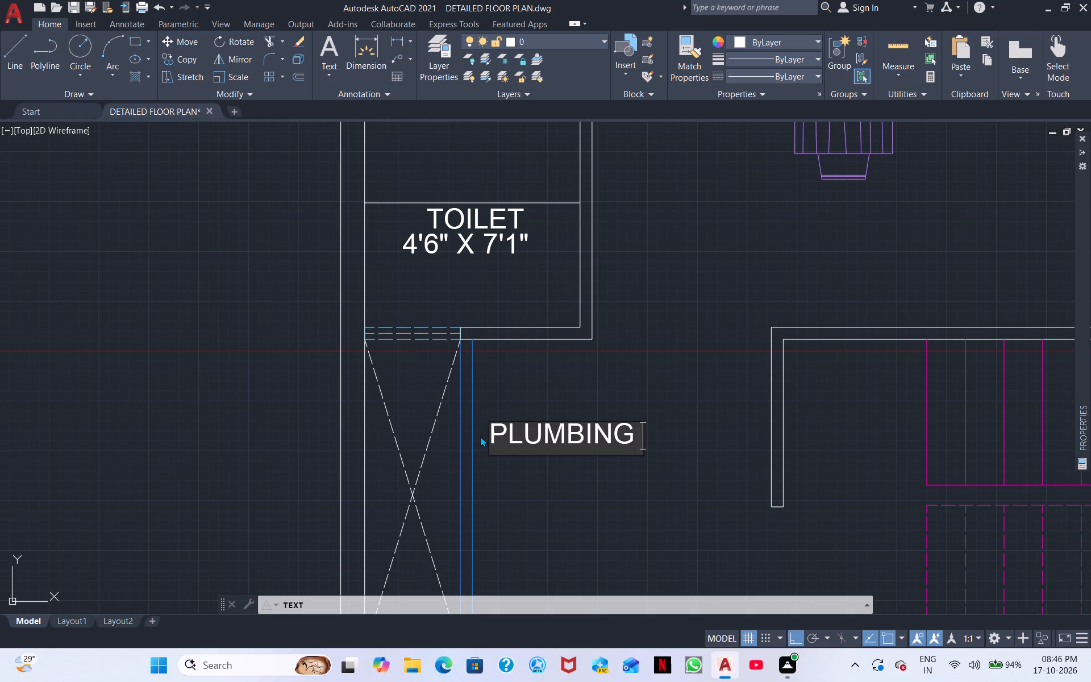
pyautogui.write('DUC')
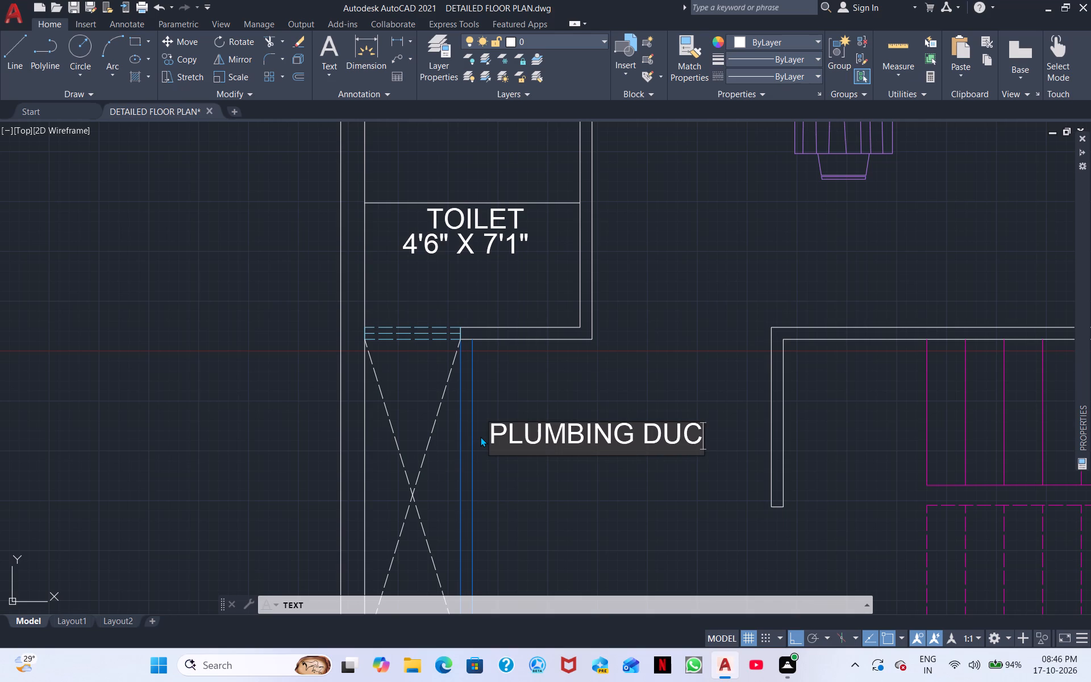
pyautogui.press('t')
# Add the size 2'0" X 6'6" as an indented second line beneath PLUMBING DUCT.
pyautogui.press('Return')
pyautogui.press('space')
pyautogui.press('space')
pyautogui.press('space')
pyautogui.press('space')
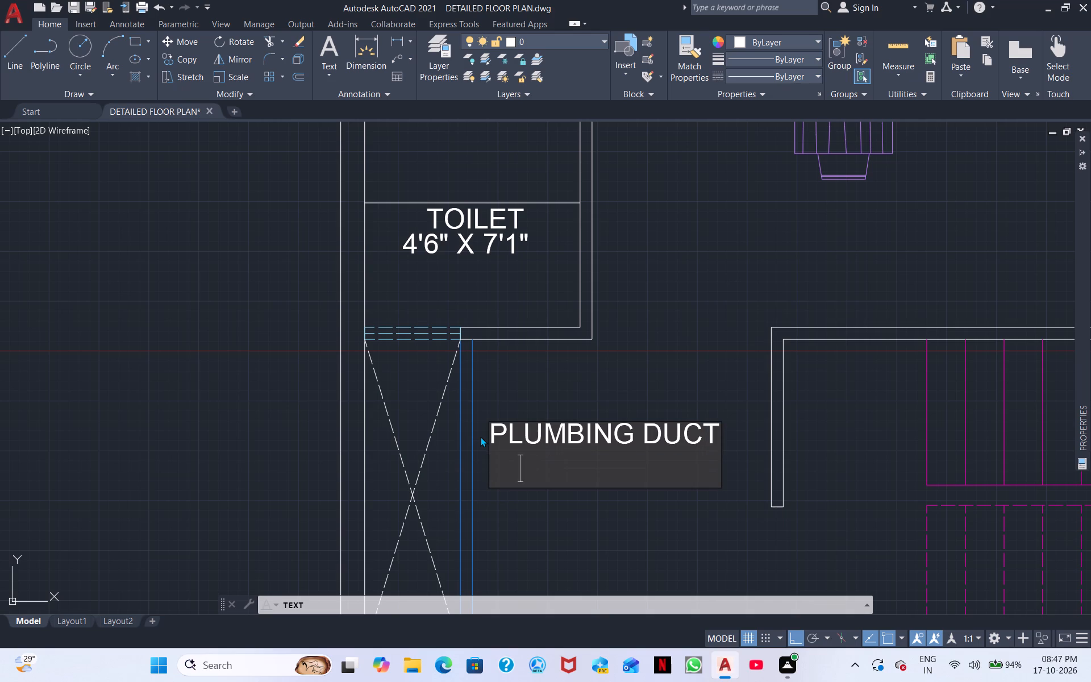
pyautogui.press('2')
pyautogui.press("'")
pyautogui.write('0"')
pyautogui.press('space')
pyautogui.write('X')
pyautogui.press('space')
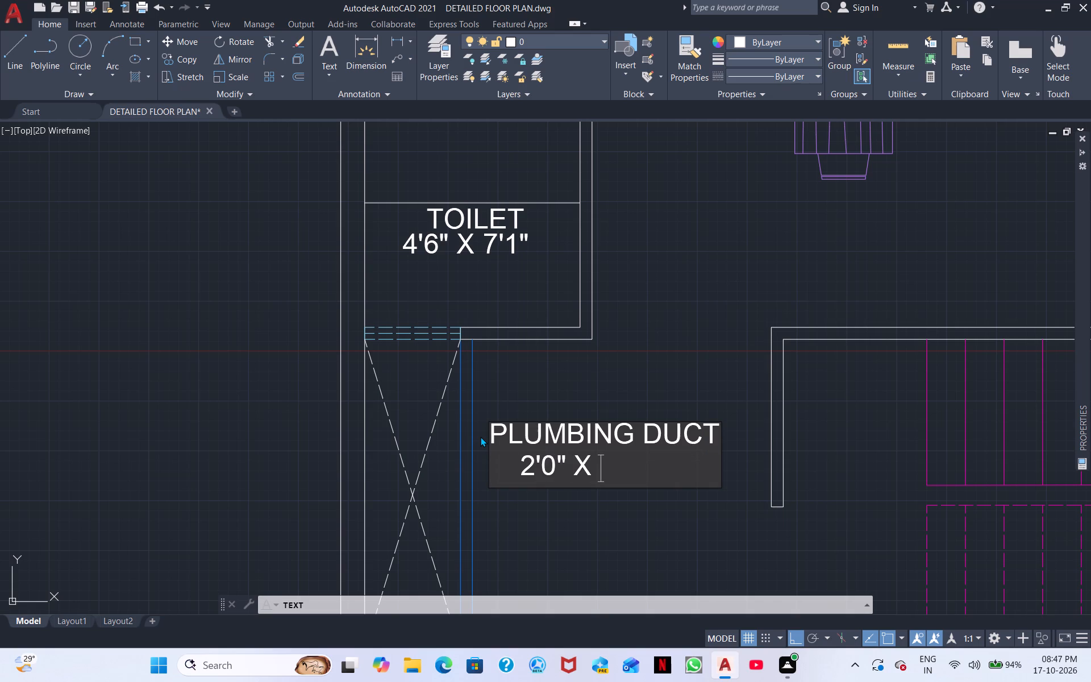
pyautogui.write("6'6")
pyautogui.press("'")
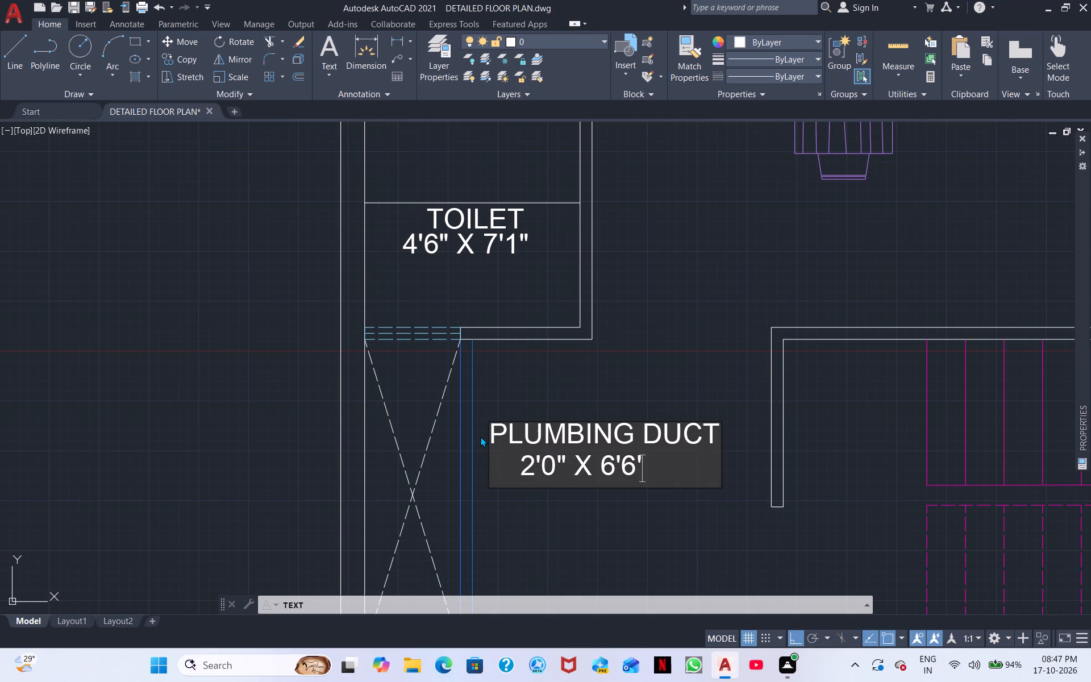
pyautogui.press('BackSpace')
pyautogui.hotkey('shift', '"')
# Label the open space south of the plumbing duct text VERANDA, with the size 5'9" X 6'6" on the line beneath.
pyautogui.moveTo(603, 480); pyautogui.dragTo(584, 364, button='middle')
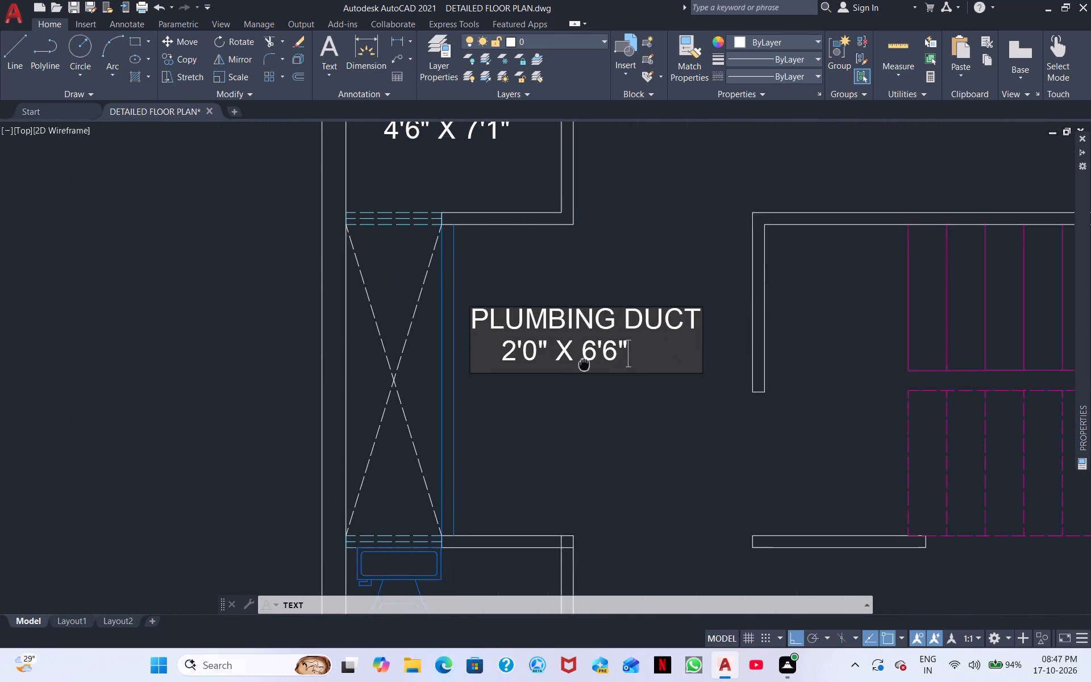
pyautogui.moveTo(584, 364); pyautogui.dragTo(581, 348, button='middle')
pyautogui.click(552, 407)
pyautogui.click(549, 417)
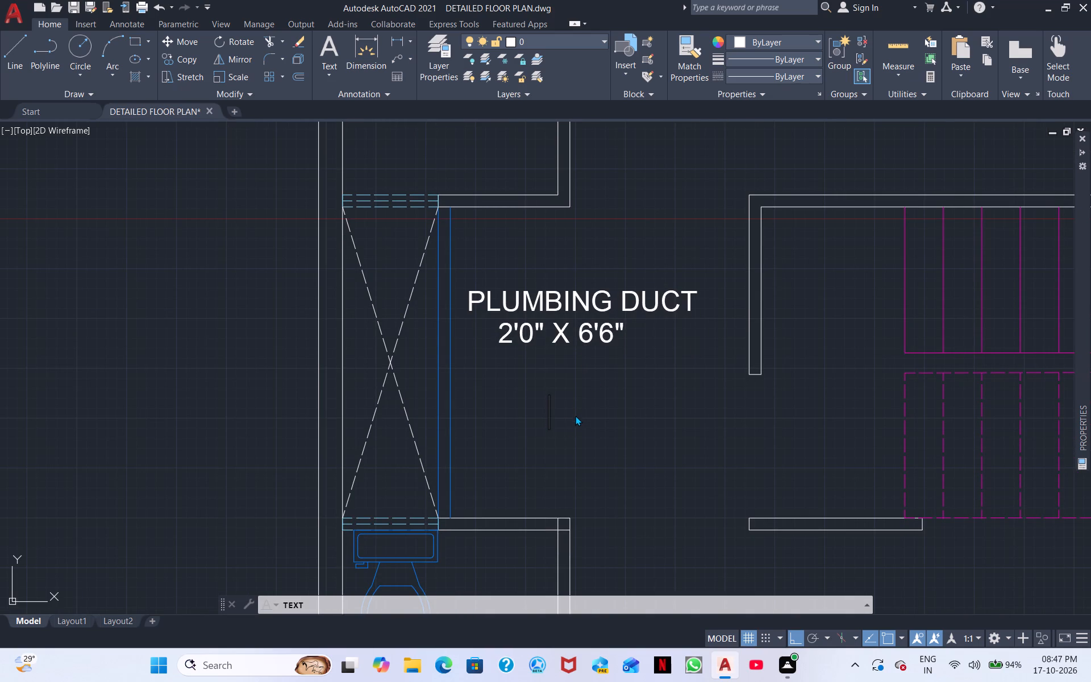
pyautogui.write('VERA')
pyautogui.write('NDA')
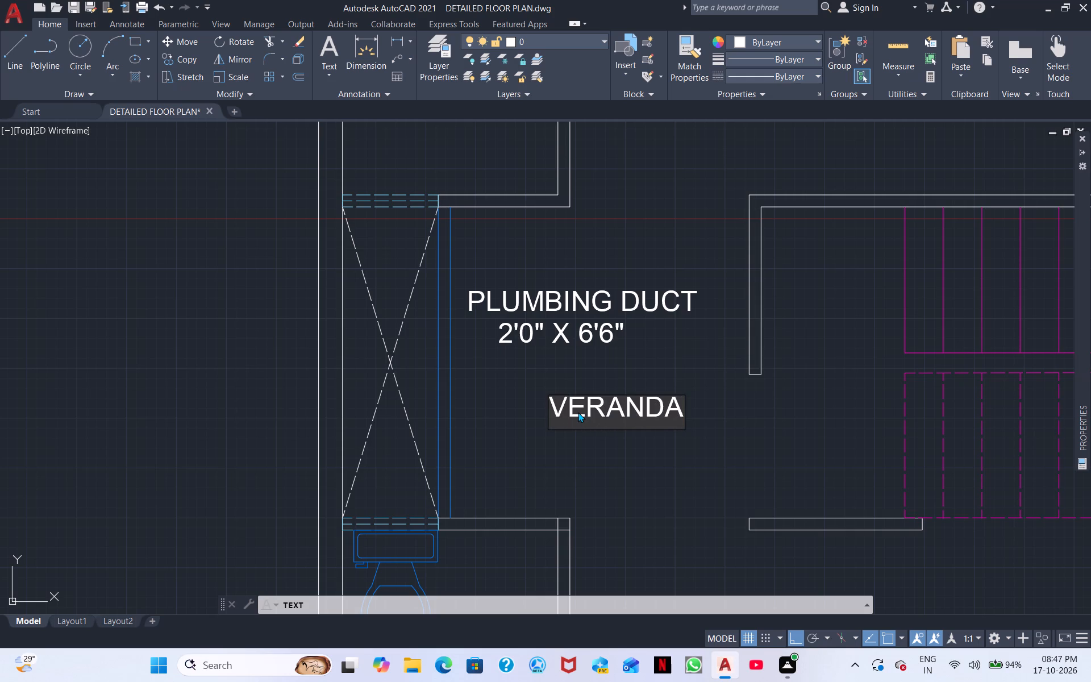
pyautogui.press('Return')
pyautogui.write('5\'9" X')
pyautogui.press('space')
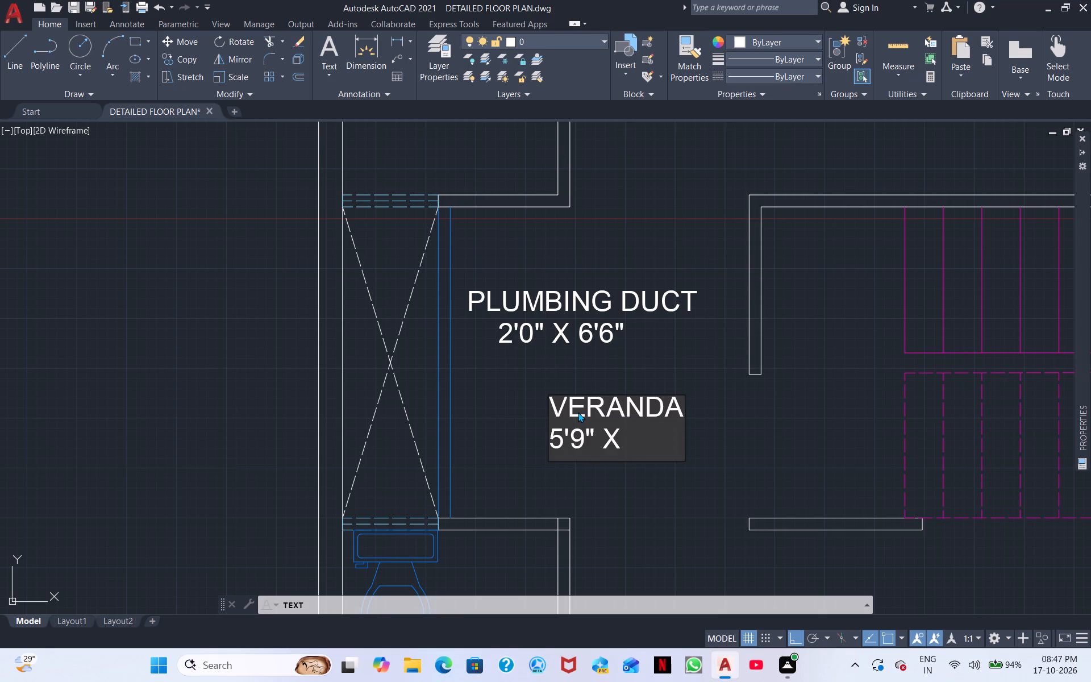
pyautogui.write('6\'6"')
# Place the label TOILET below the WC in the toilet room south of the plumbing duct.
pyautogui.moveTo(659, 476); pyautogui.dragTo(611, 337, button='middle')
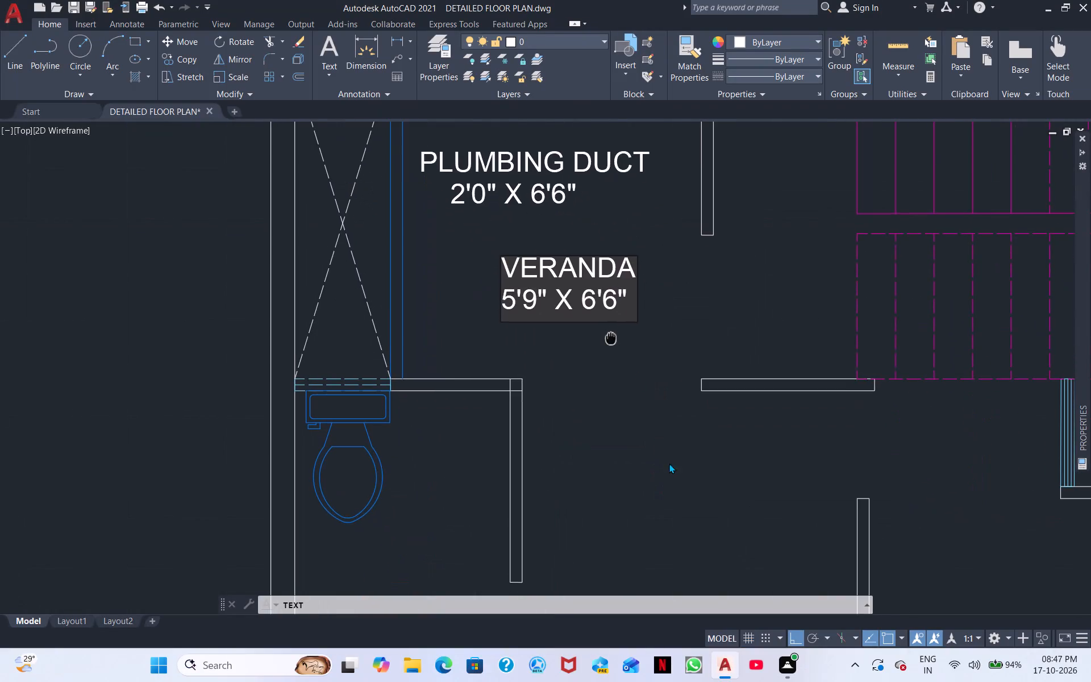
pyautogui.moveTo(667, 438); pyautogui.dragTo(629, 340, button='middle')
pyautogui.scroll(-1, 633, 362)
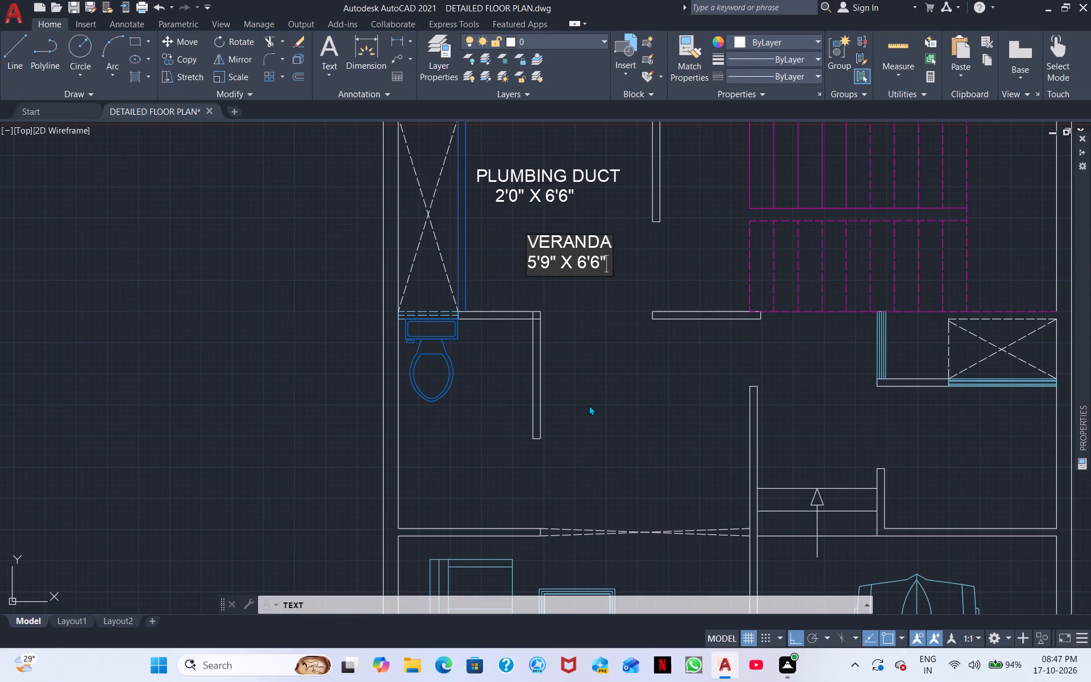
pyautogui.click(577, 418)
pyautogui.click(426, 431)
pyautogui.click(439, 431)
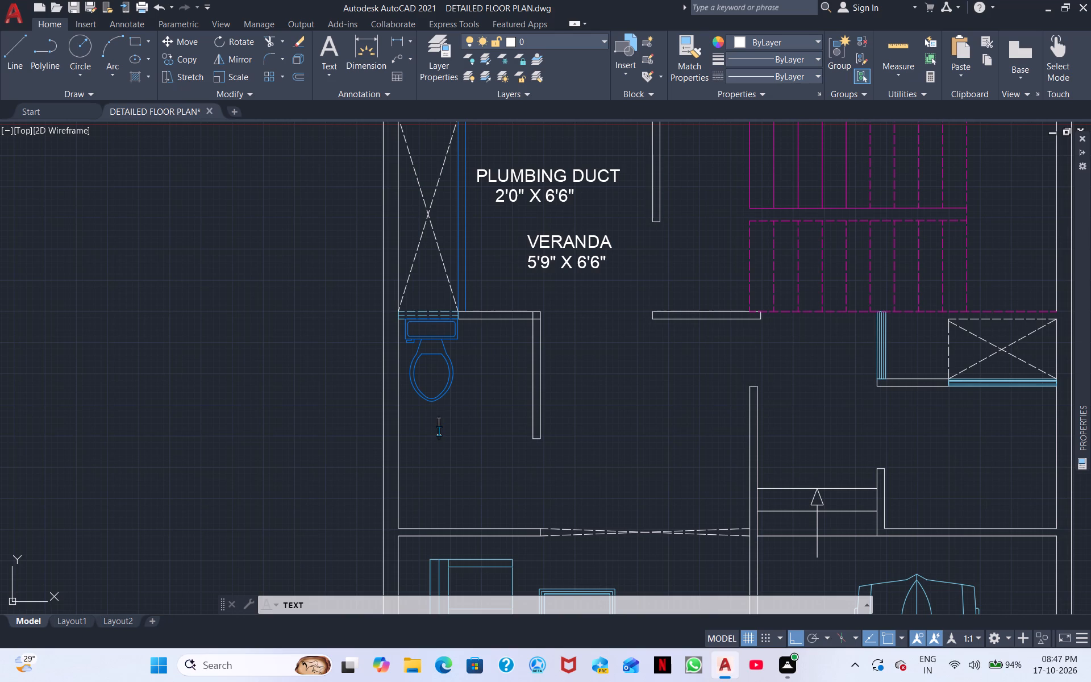
pyautogui.write('TOIL')
pyautogui.write('ET')
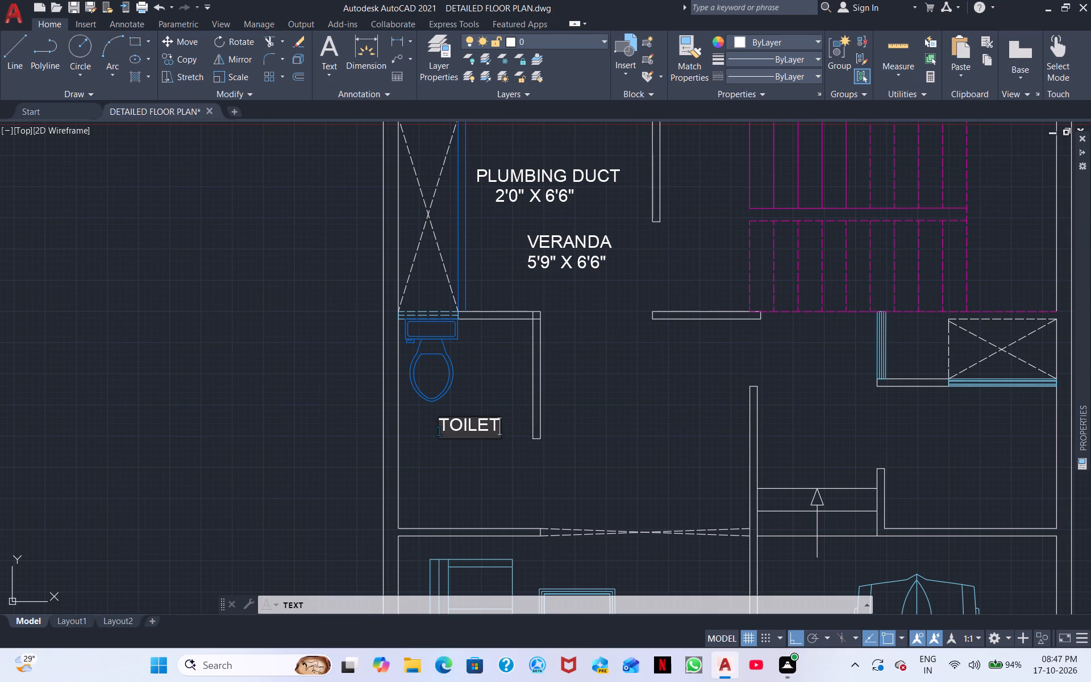
# Add the size 4'6" X 7'0" on the line beneath the TOILET label, starting slightly west of the name.
pyautogui.scroll(2, 442, 438)
pyautogui.click(414, 451)
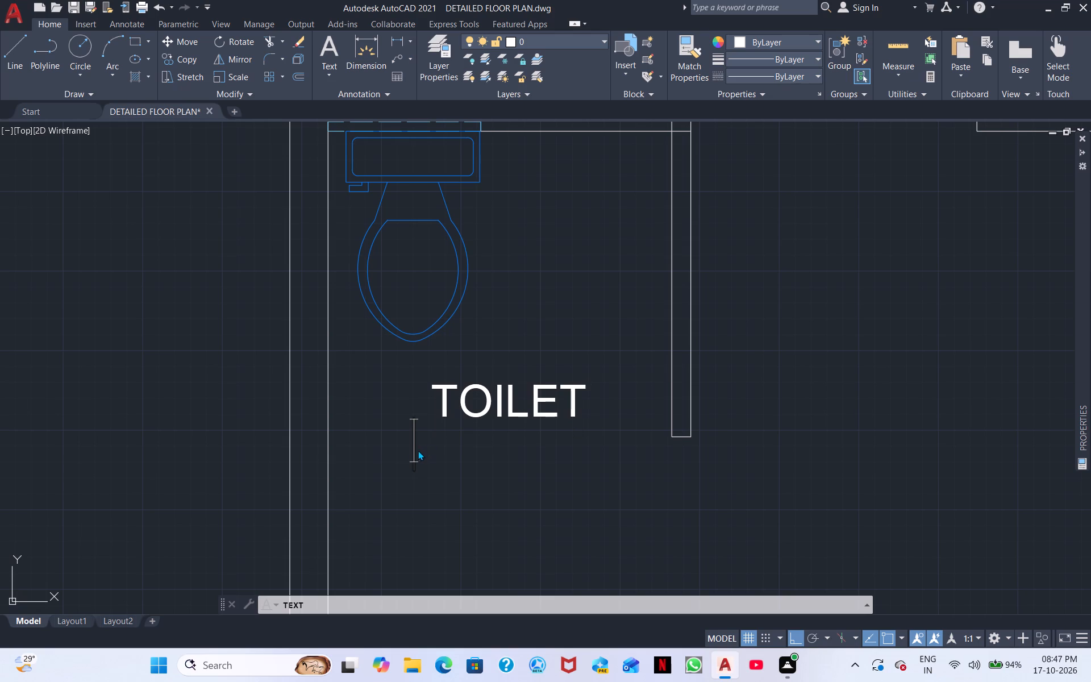
pyautogui.click(414, 456)
pyautogui.click(412, 459)
pyautogui.press('5')
pyautogui.press('BackSpace')
pyautogui.write('4\'6" X')
pyautogui.press('space')
pyautogui.press('7')
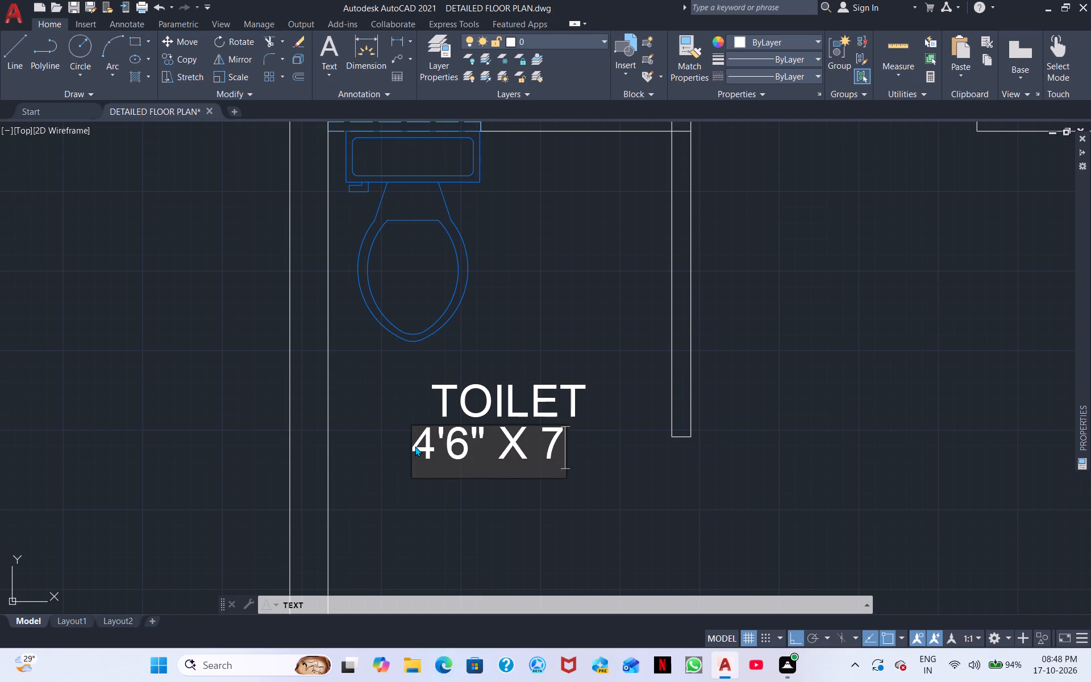
pyautogui.press(',')
pyautogui.press('BackSpace')
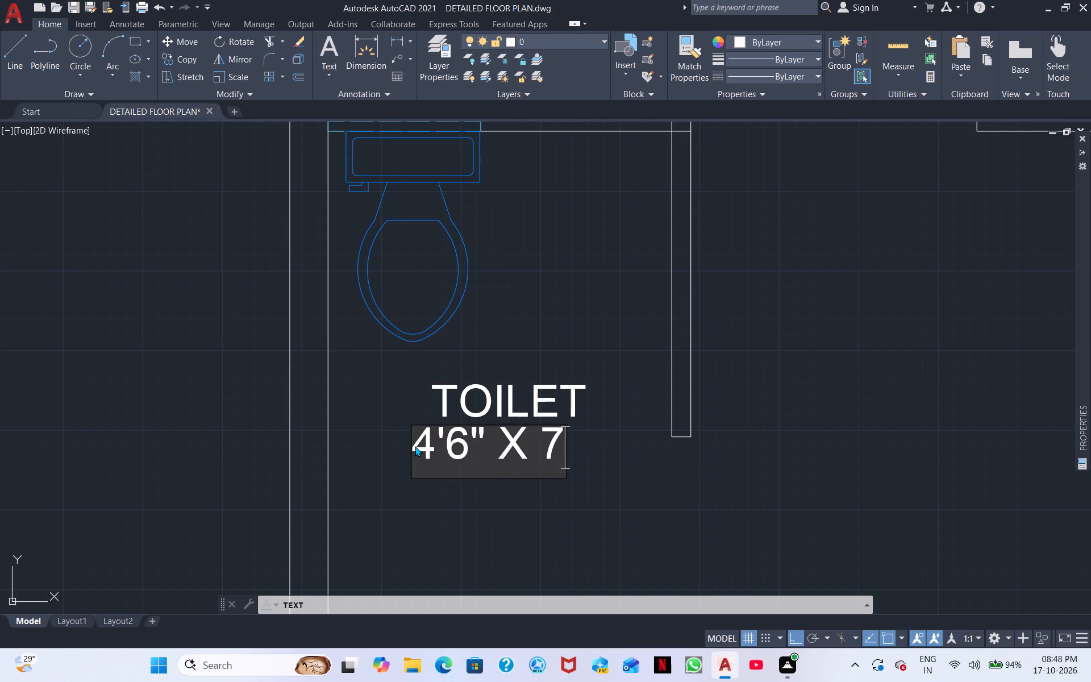
pyautogui.press("'")
pyautogui.write('0"')
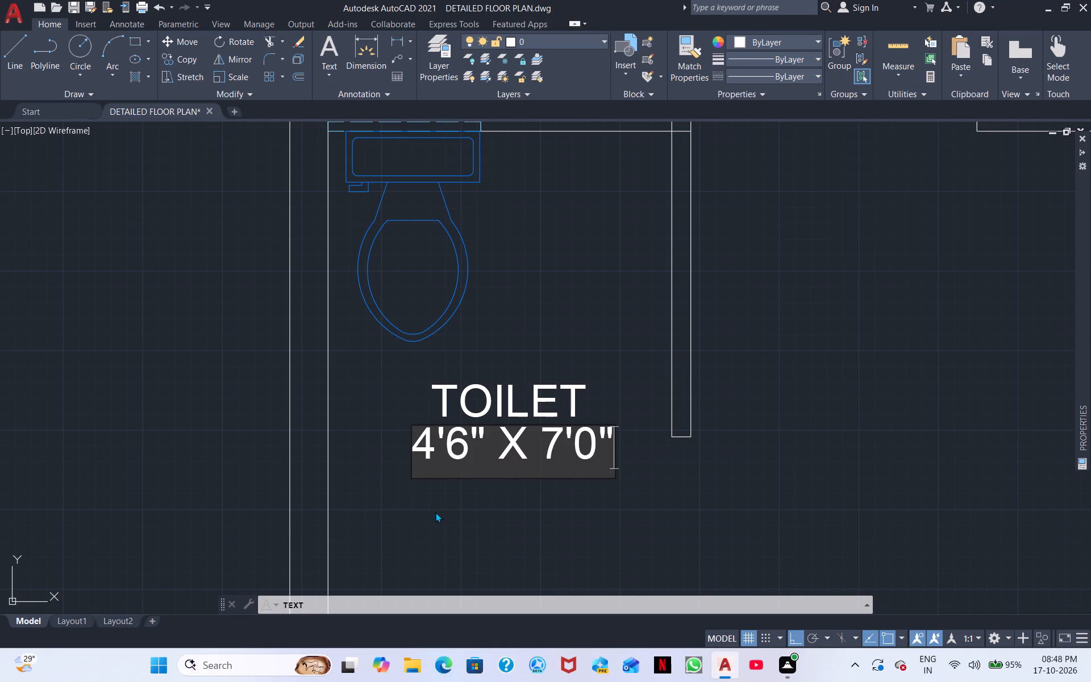
# Place the label STUDY in the open space east of the toilet room's partition wall.
pyautogui.moveTo(478, 527); pyautogui.dragTo(430, 315, button='middle')
pyautogui.moveTo(487, 410); pyautogui.dragTo(465, 305, button='middle')
pyautogui.moveTo(490, 382); pyautogui.dragTo(460, 278, button='middle')
pyautogui.scroll(-2, 498, 331)
pyautogui.moveTo(554, 337); pyautogui.dragTo(522, 469, button='middle')
pyautogui.click(542, 310)
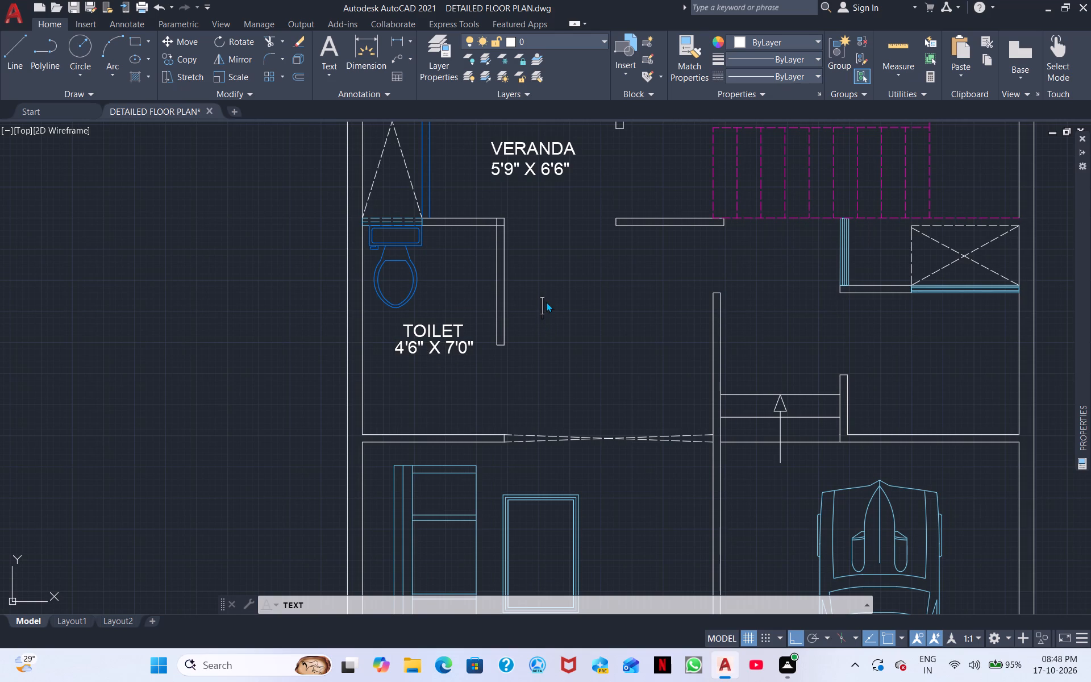
pyautogui.press('d')
pyautogui.press('BackSpace')
pyautogui.write('STUDY')
# Add the size 6'10 X 7'0" beneath STUDY, starting slightly west of the name.
pyautogui.click(536, 335)
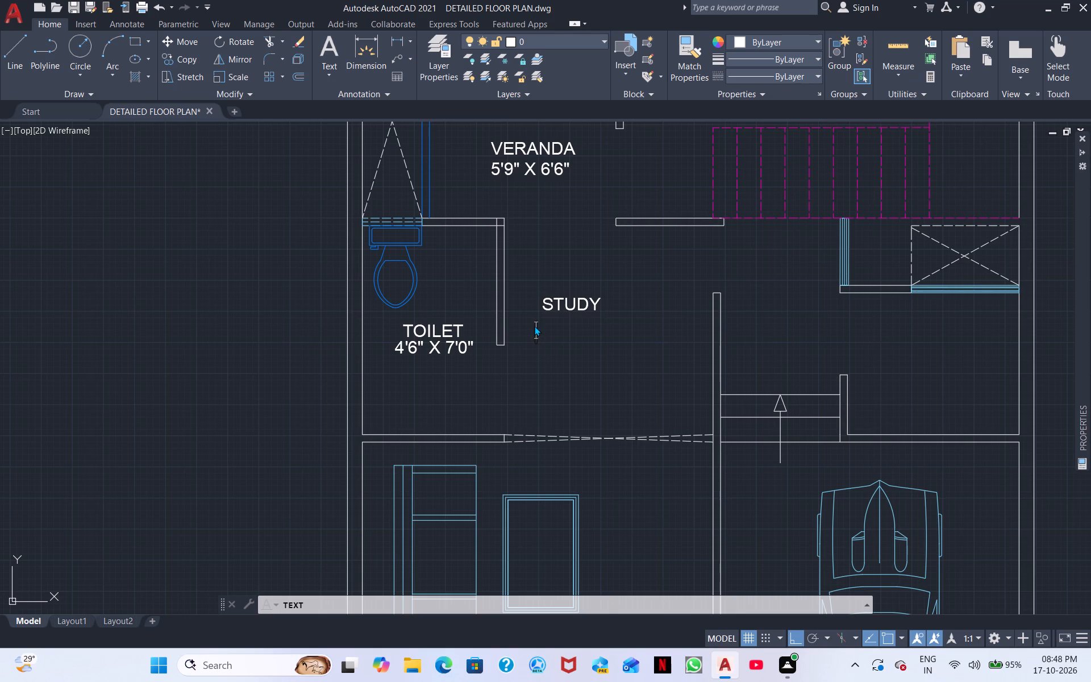
pyautogui.click(534, 326)
pyautogui.click(530, 327)
pyautogui.write("6'")
pyautogui.press('space')
pyautogui.press('BackSpace')
pyautogui.write('10')
pyautogui.press('space')
pyautogui.write('X')
pyautogui.press('space')
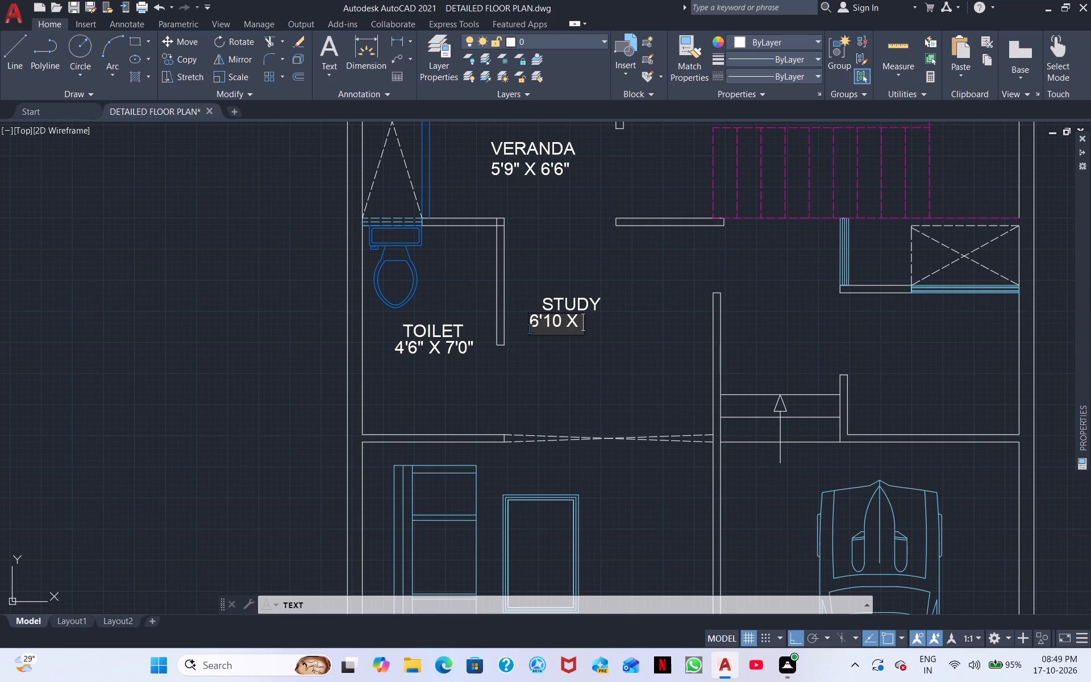
pyautogui.write("7'0")
pyautogui.hotkey('shift', '"')
# Place the label DRAWING / LIVING just below the centre table in the sofa room south of the study.
pyautogui.moveTo(563, 472); pyautogui.dragTo(543, 386, button='middle')
pyautogui.scroll(-3, 540, 468)
pyautogui.scroll(3, 539, 471)
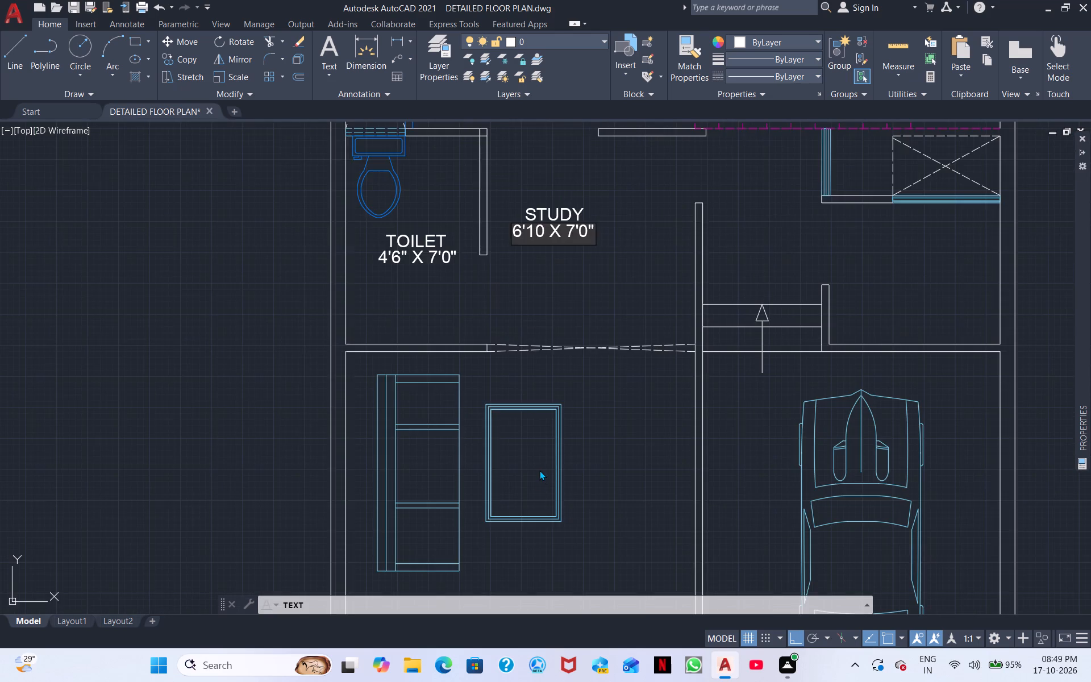
pyautogui.moveTo(540, 504); pyautogui.dragTo(503, 430, button='middle')
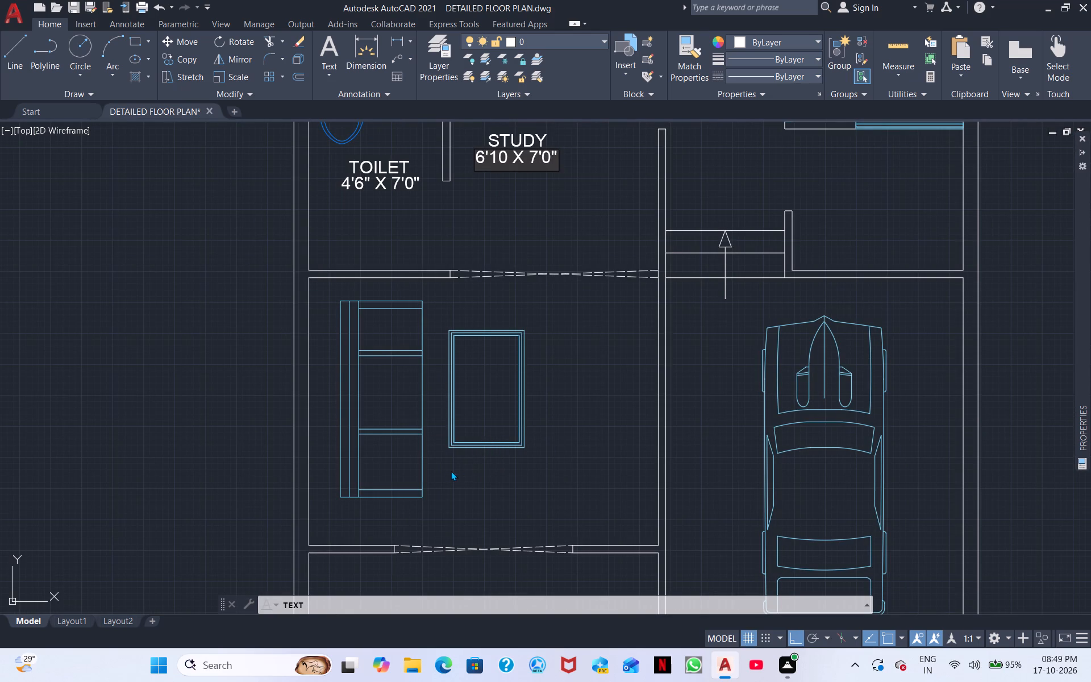
pyautogui.click(464, 477)
pyautogui.click(451, 477)
pyautogui.write('DRA')
pyautogui.write('WING')
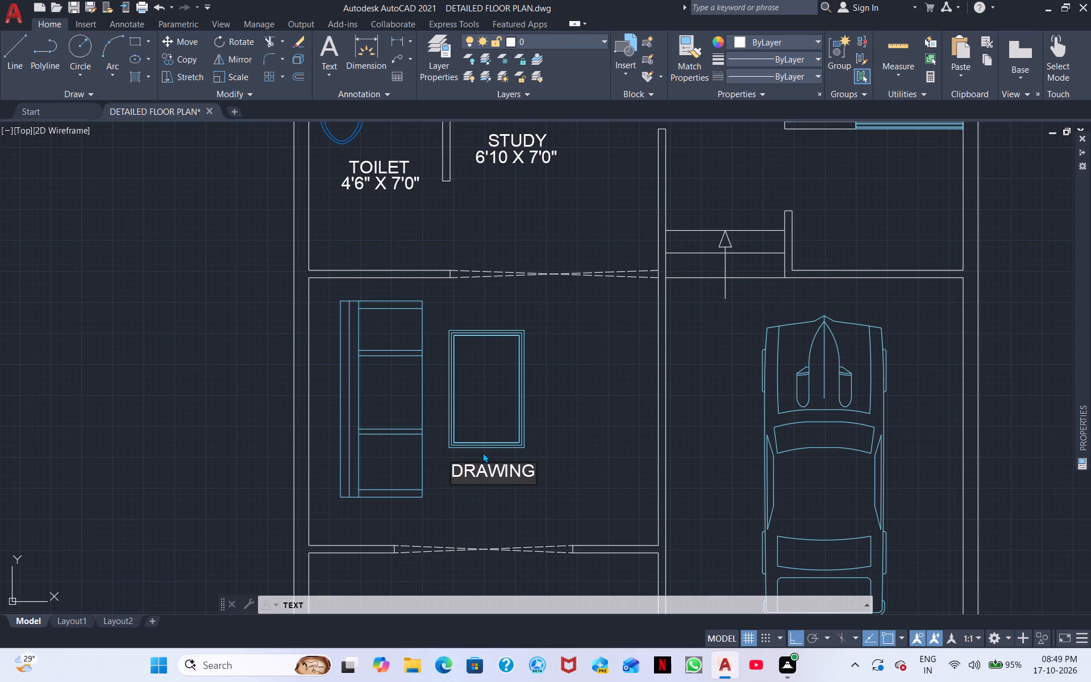
pyautogui.write('/')
pyautogui.press('space')
pyautogui.press('BackSpace')
pyautogui.press('BackSpace')
pyautogui.press('space')
pyautogui.write('/ LIC')
pyautogui.press('BackSpace')
pyautogui.write('VING')
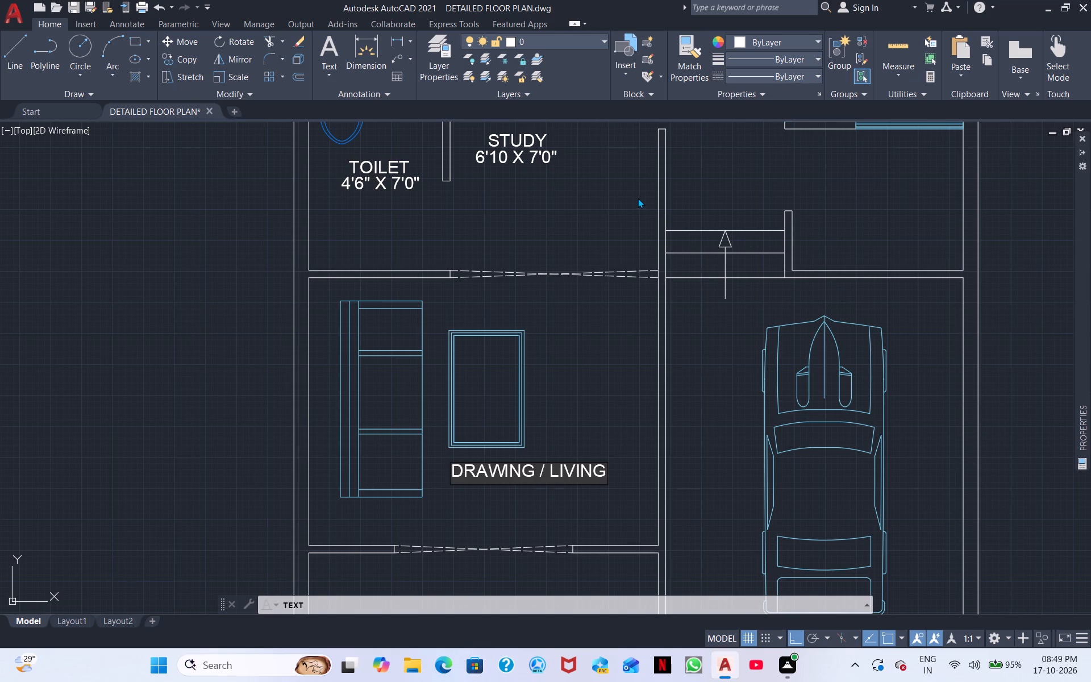
# Add the size 11'9" X 9'0" as an indented second line beneath DRAWING / LIVING.
pyautogui.scroll(1, 602, 109)
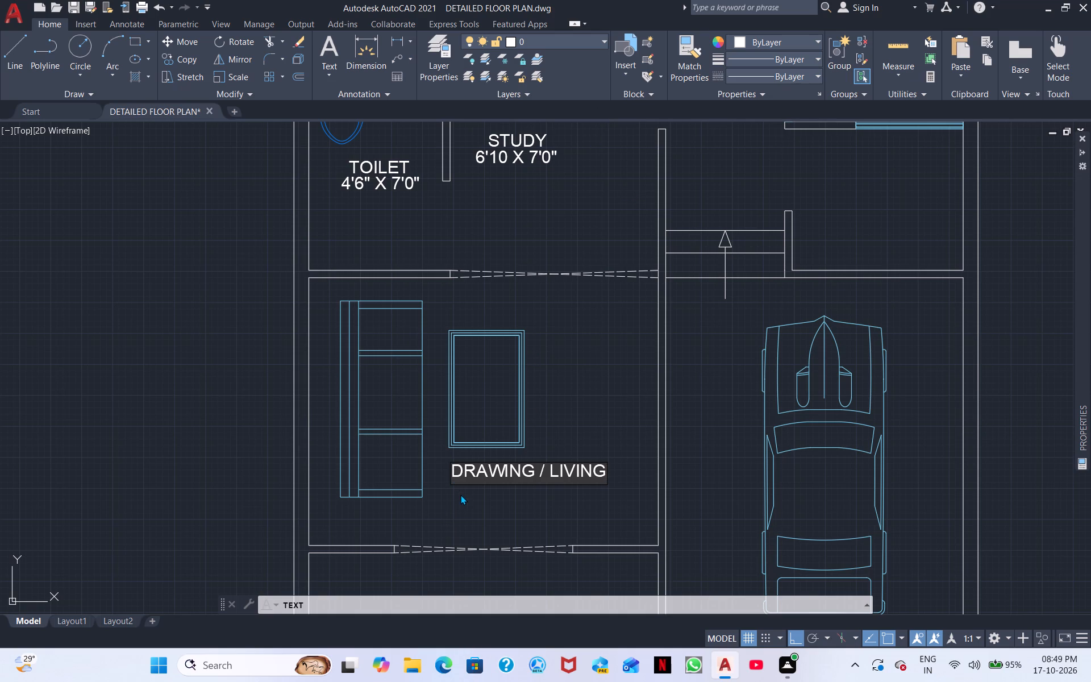
pyautogui.click(454, 491)
pyautogui.click(468, 496)
pyautogui.scroll(3, 467, 495)
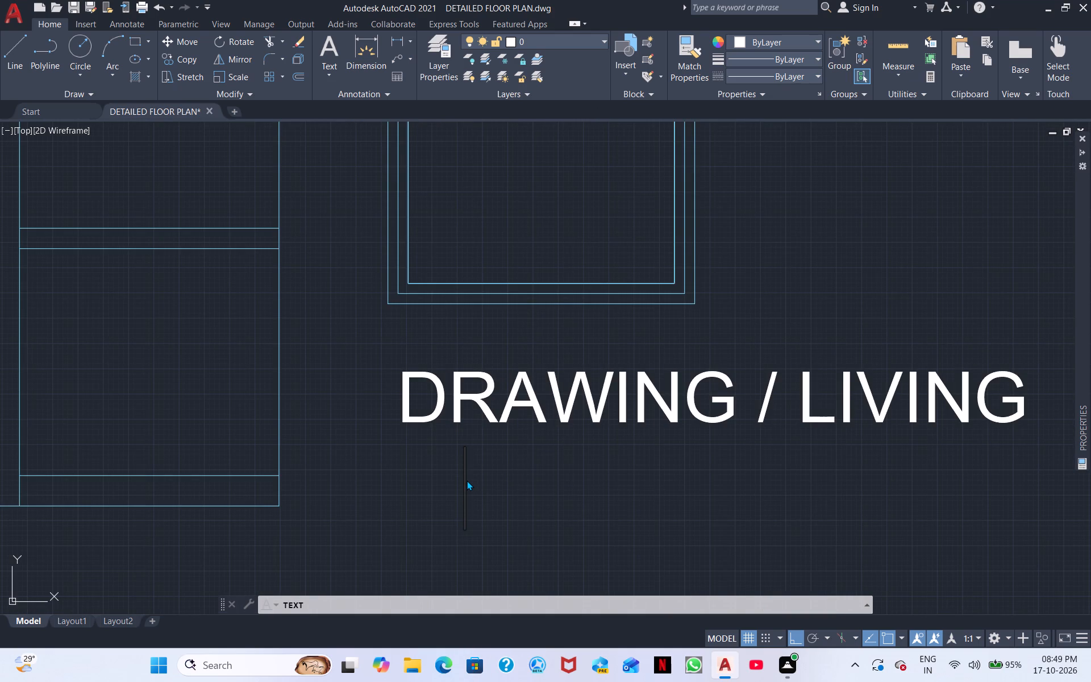
pyautogui.click(490, 479)
pyautogui.moveTo(499, 494); pyautogui.dragTo(501, 501)
pyautogui.write("11'")
pyautogui.write('9"')
pyautogui.press('space')
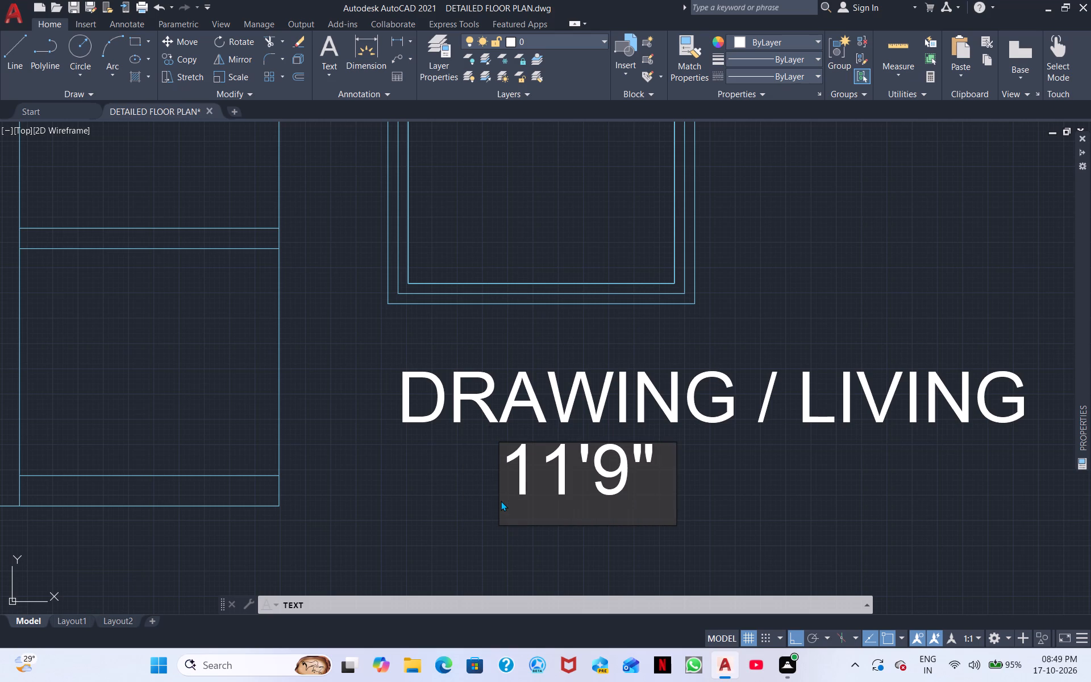
pyautogui.write('X')
pyautogui.press('space')
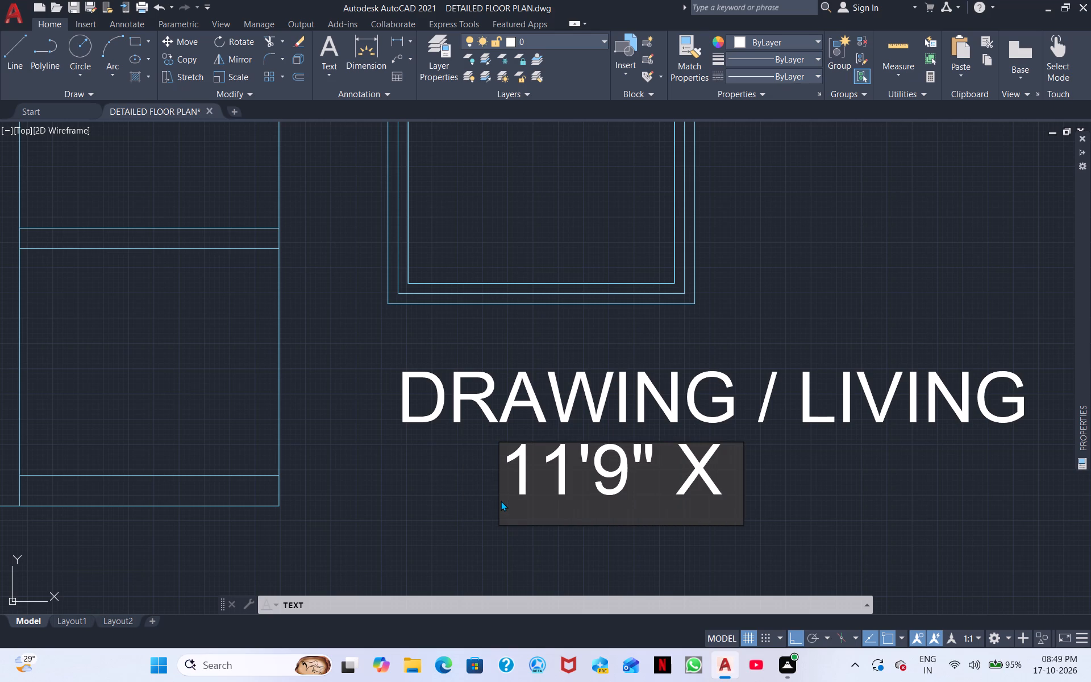
pyautogui.write('9\'0"')
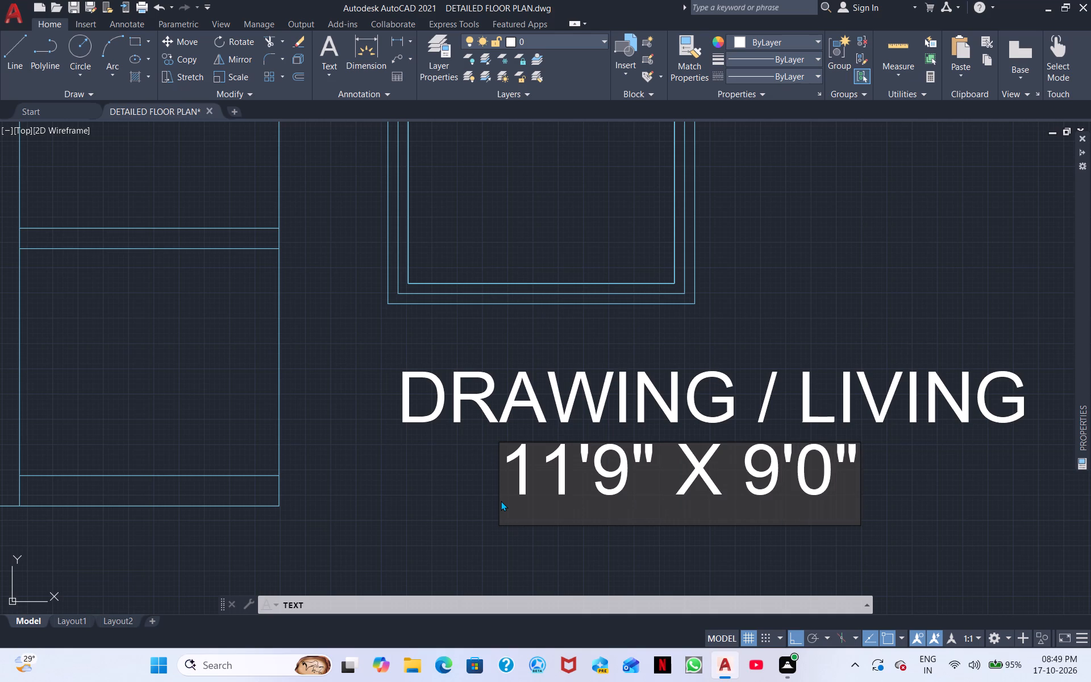
# Place the label ENTRANCE VERANDA in the space south of the drawing/living room, above the entrance steps.
pyautogui.scroll(-2, 557, 507)
pyautogui.moveTo(567, 506); pyautogui.dragTo(505, 246, button='middle')
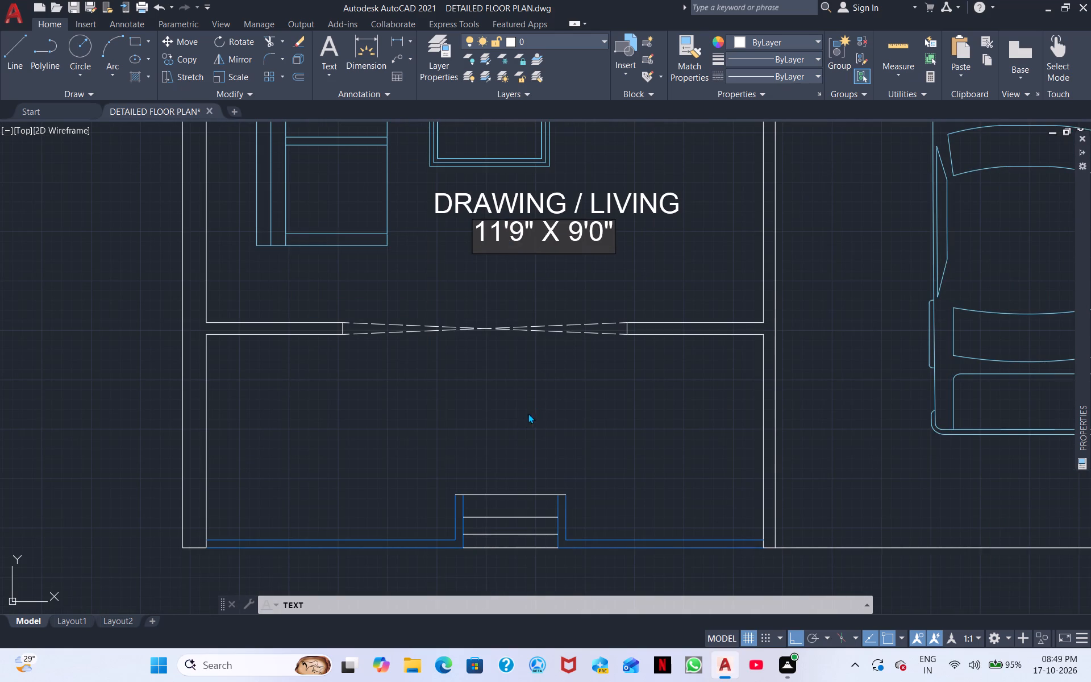
pyautogui.click(420, 435)
pyautogui.write('EN')
pyautogui.press('t')
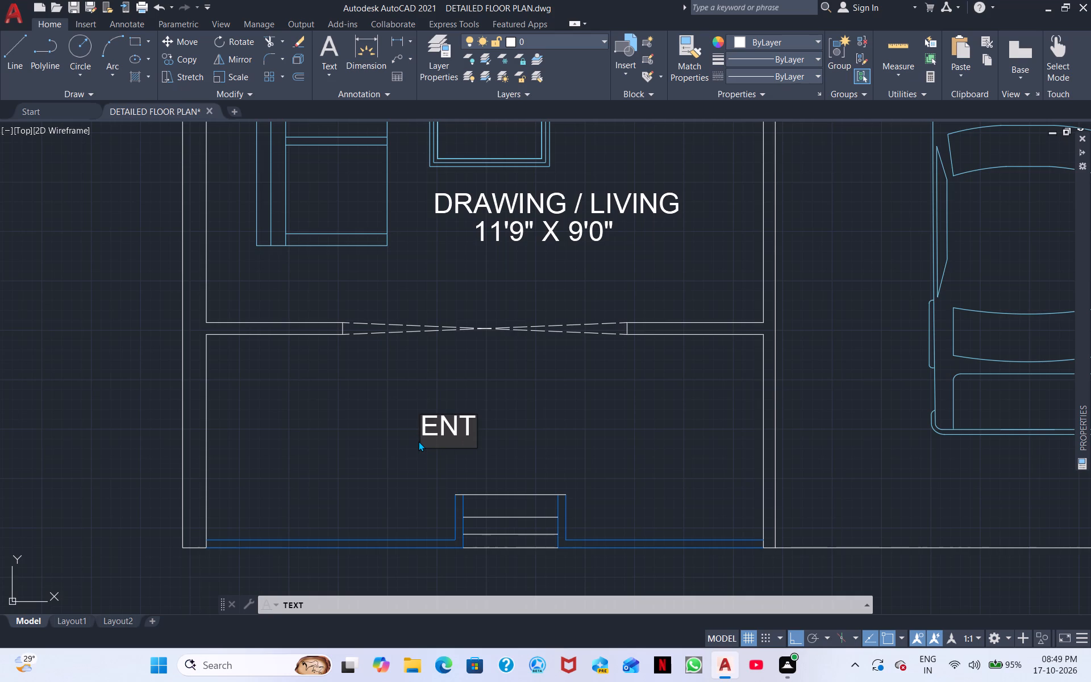
pyautogui.write('RA')
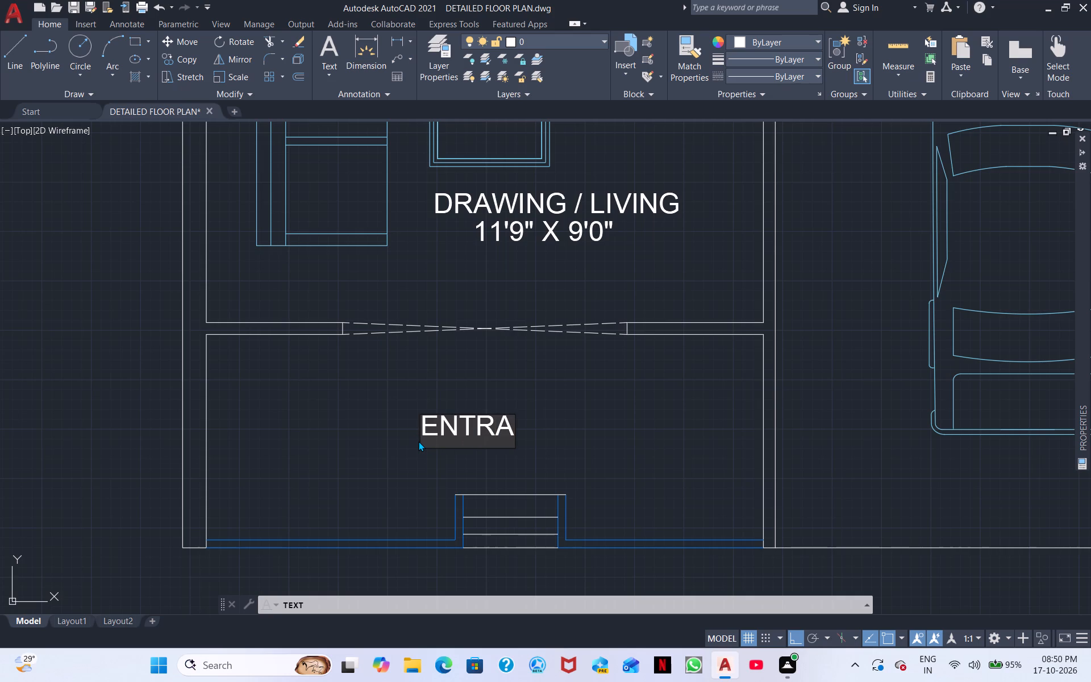
pyautogui.write('NV')
pyautogui.press('BackSpace')
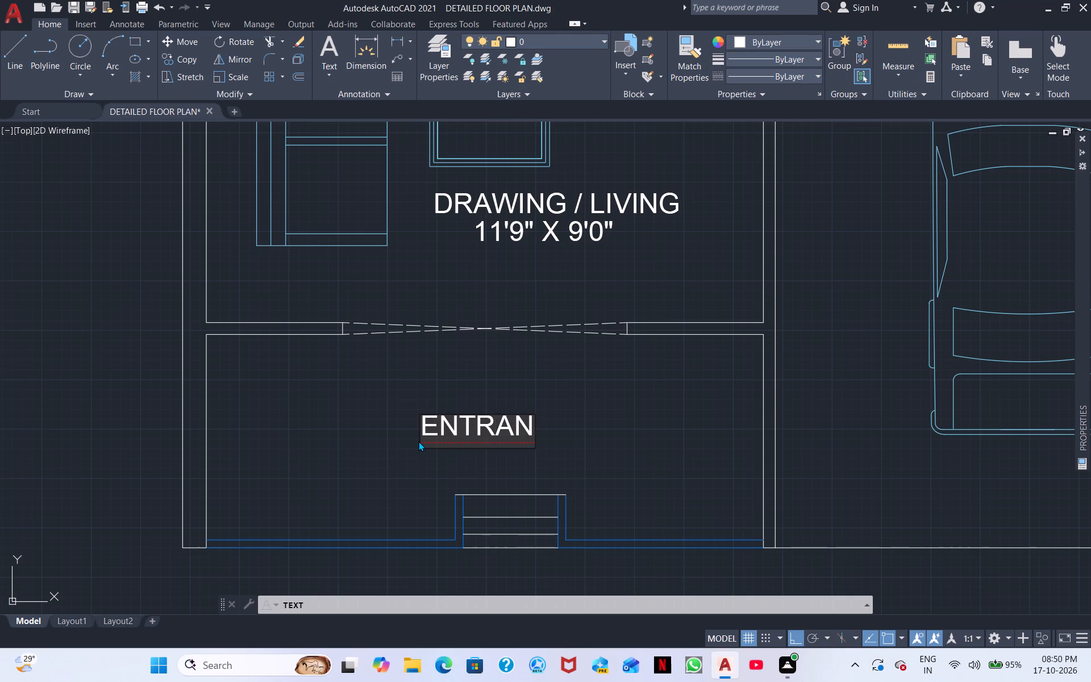
pyautogui.write('CE')
pyautogui.press('space')
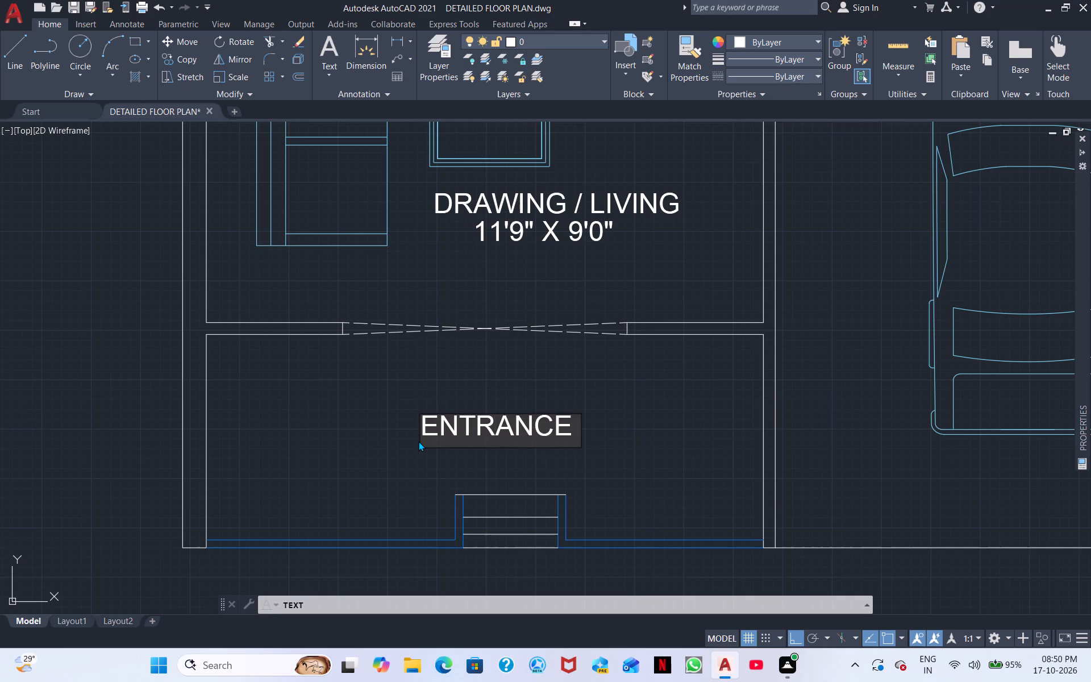
pyautogui.write('VERA')
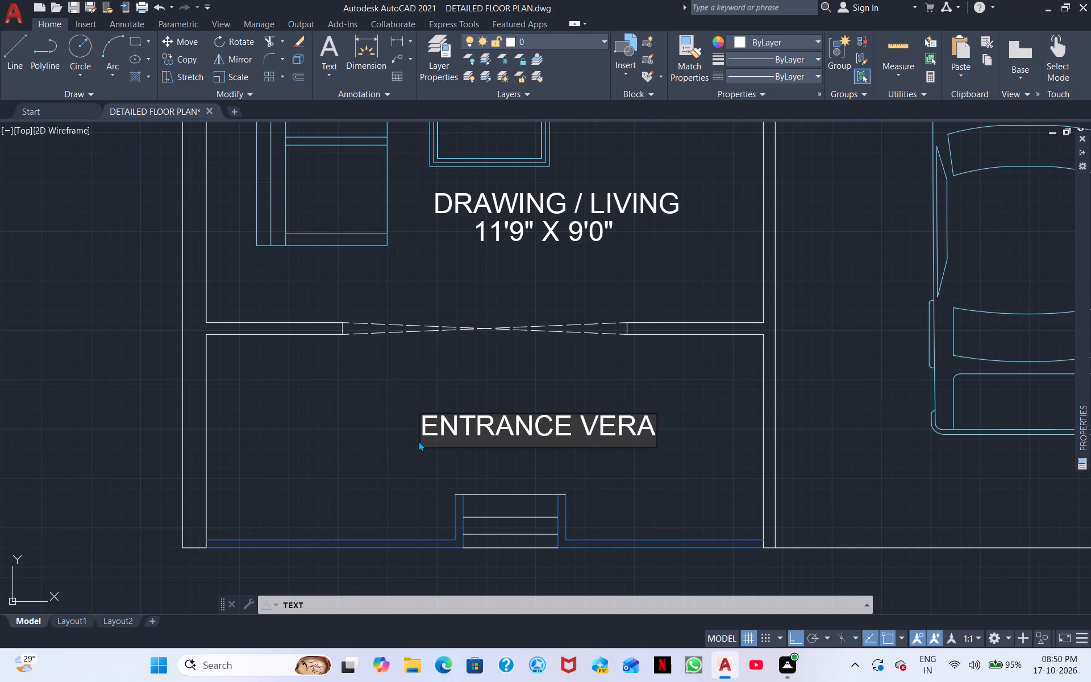
pyautogui.write('NDA')
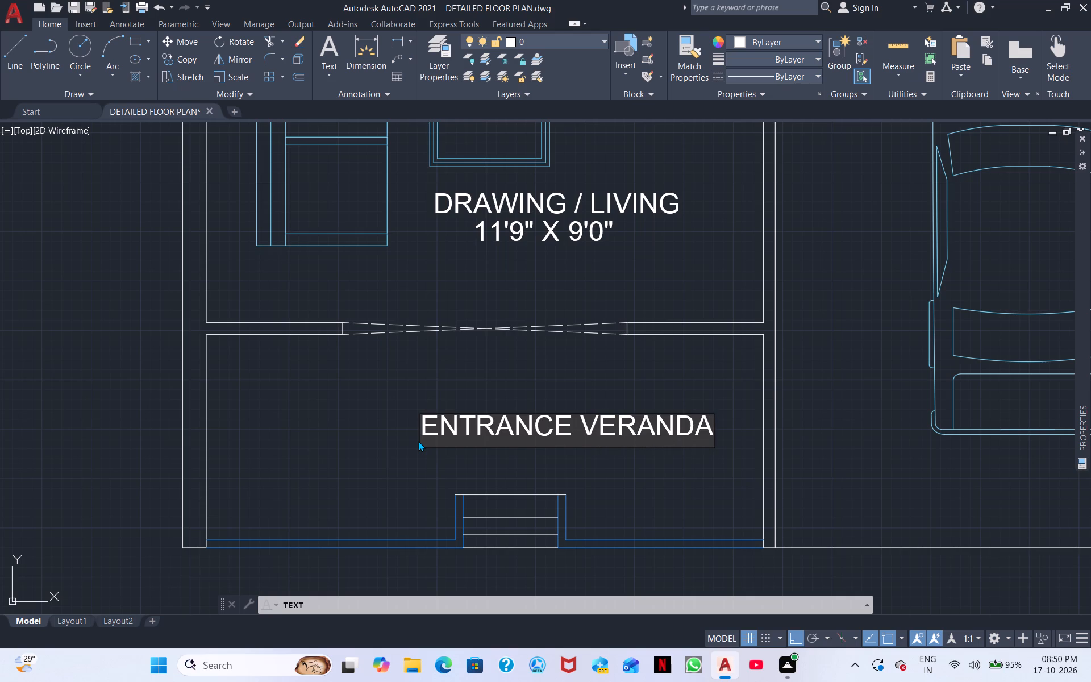
# Add the size 11'9" X 4'6" as an indented second line beneath ENTRANCE VERANDA.
pyautogui.press('Return')
pyautogui.press('space')
pyautogui.press('space')
pyautogui.press('space')
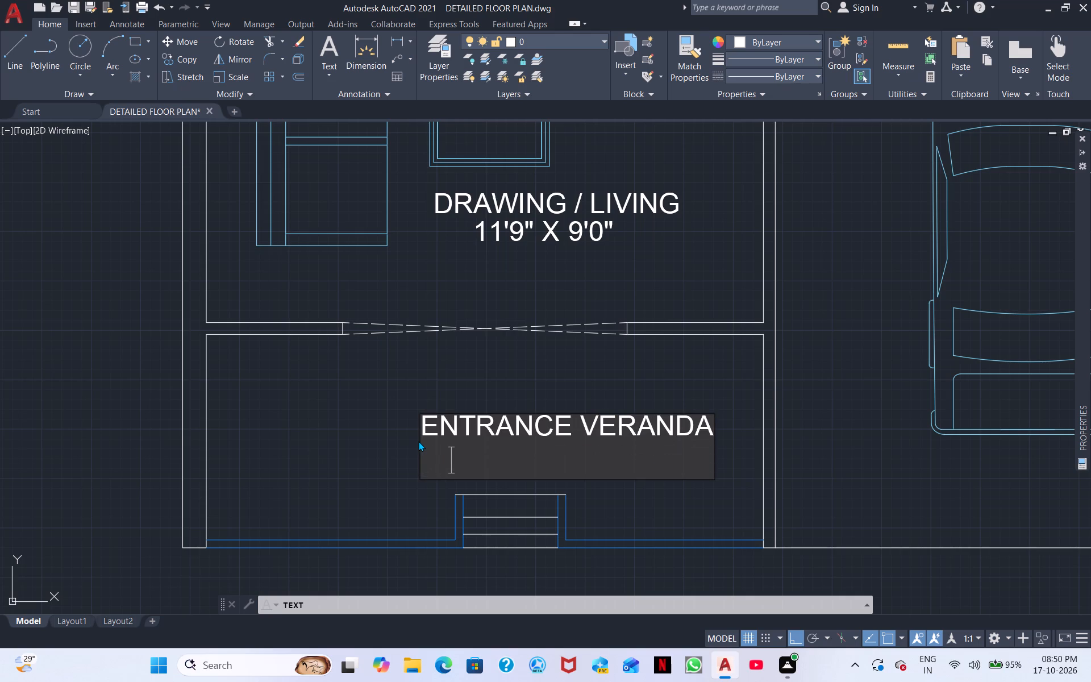
pyautogui.press('space')
pyautogui.press('space')
pyautogui.press('Return')
pyautogui.press('BackSpace')
pyautogui.write('11')
pyautogui.write('\'9"')
pyautogui.press('space')
pyautogui.press('x')
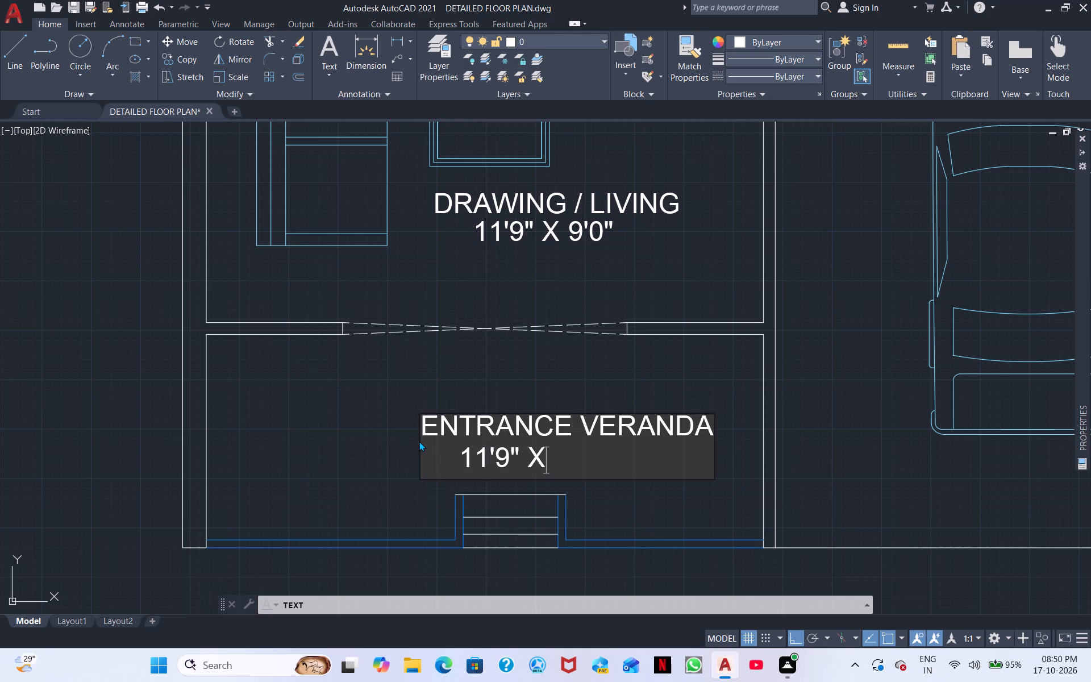
pyautogui.press('space')
pyautogui.write('4\'9"')
pyautogui.press('BackSpace')
pyautogui.press('BackSpace')
pyautogui.write('6"')
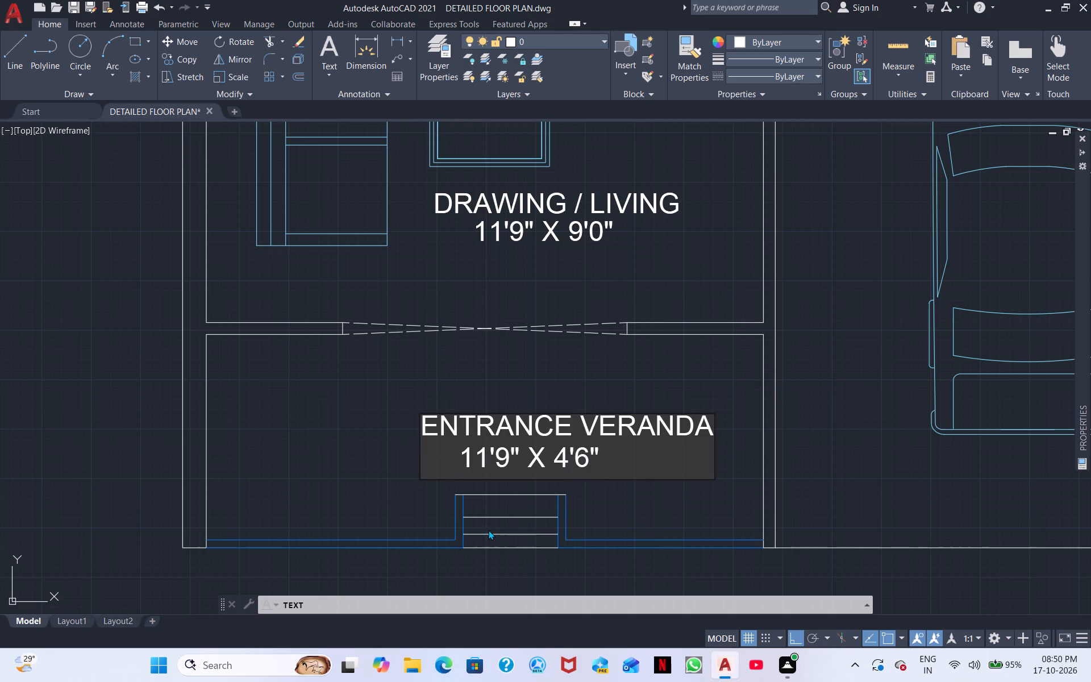
# Place the label UP on the entrance steps at the veranda's southern edge.
pyautogui.scroll(2, 488, 530)
pyautogui.click(463, 528)
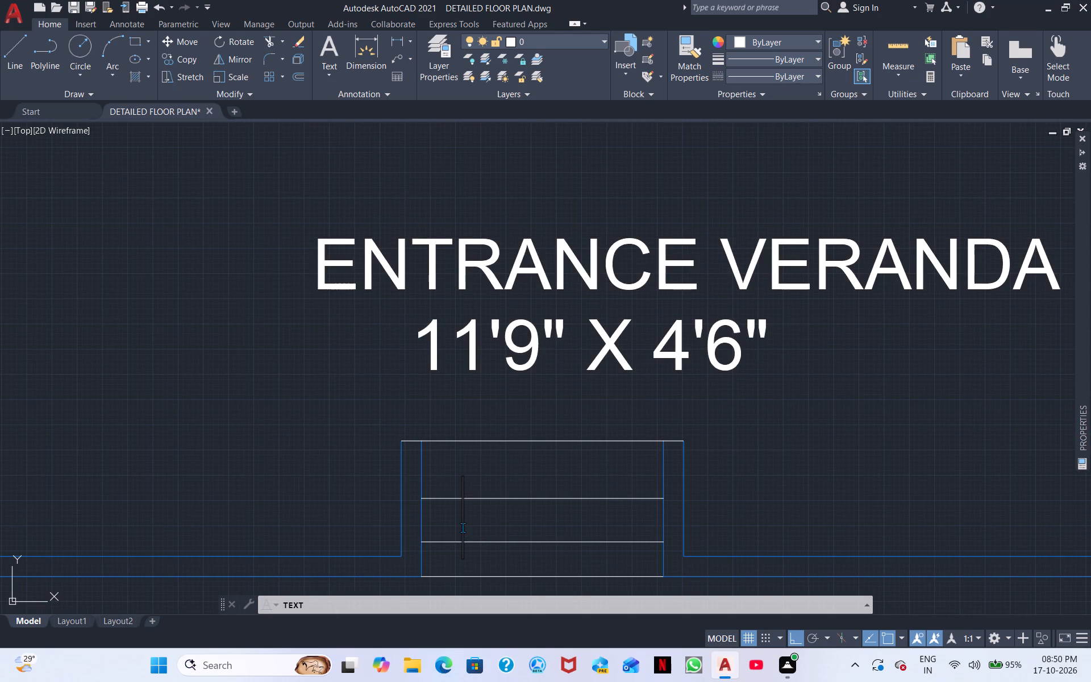
pyautogui.click(463, 527)
pyautogui.write('UP')
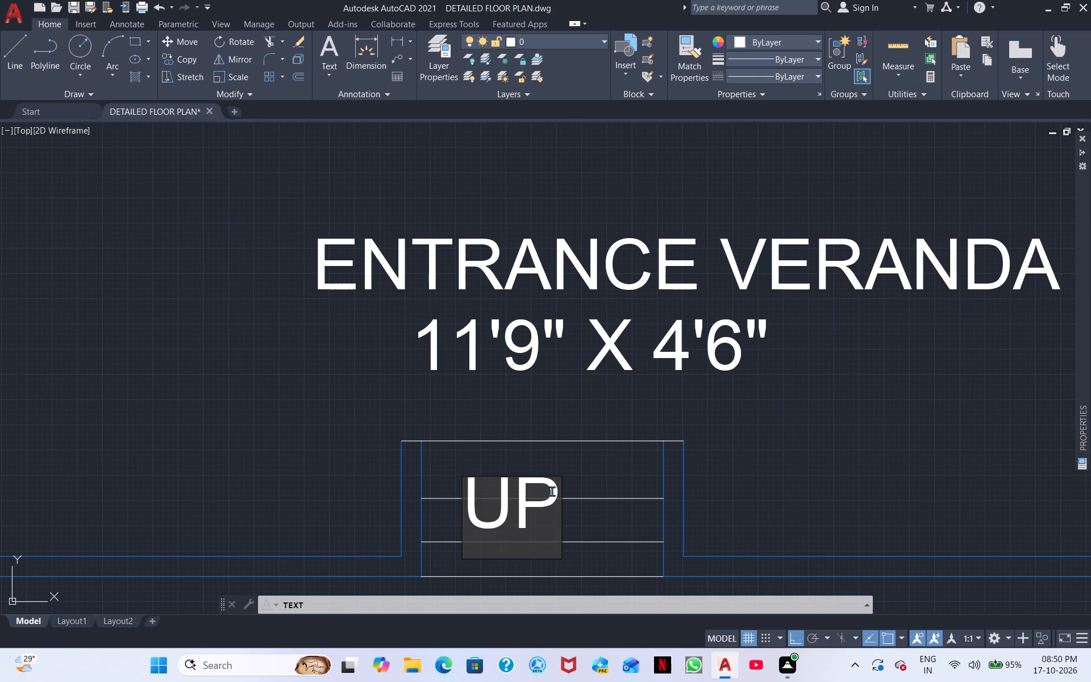
pyautogui.click(748, 507)
# Place the label PARKING just south of the car in the bay east of the entrance veranda.
pyautogui.moveTo(792, 484); pyautogui.dragTo(655, 440, button='middle')
pyautogui.scroll(-3, 655, 440)
pyautogui.moveTo(694, 456); pyautogui.dragTo(644, 443, button='middle')
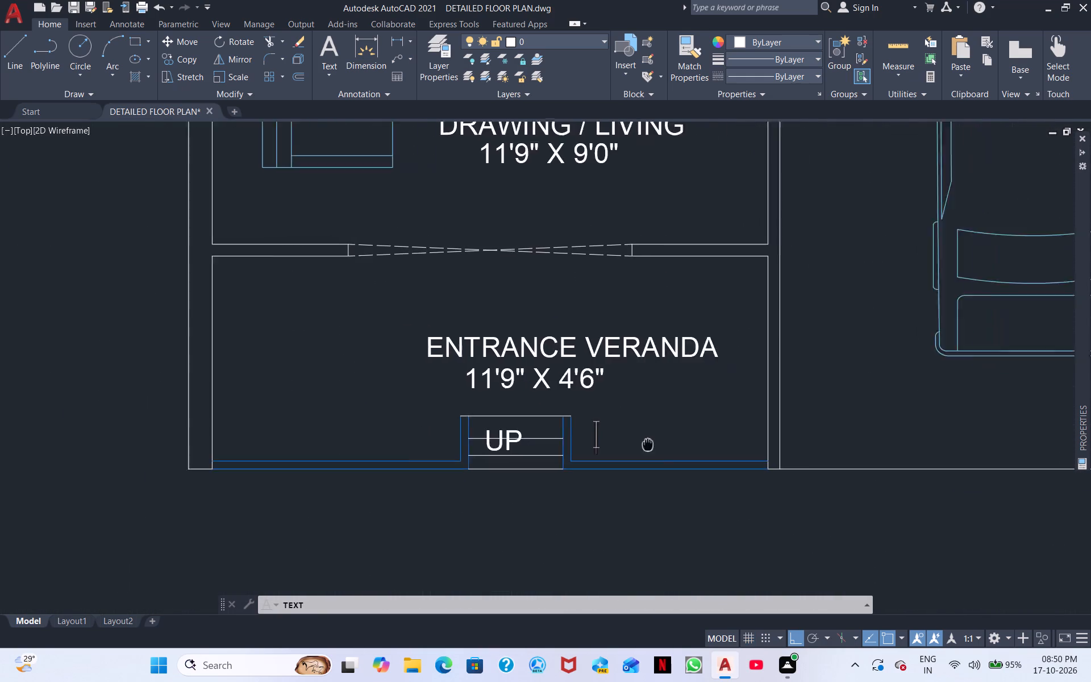
pyautogui.moveTo(644, 443); pyautogui.dragTo(514, 406, button='middle')
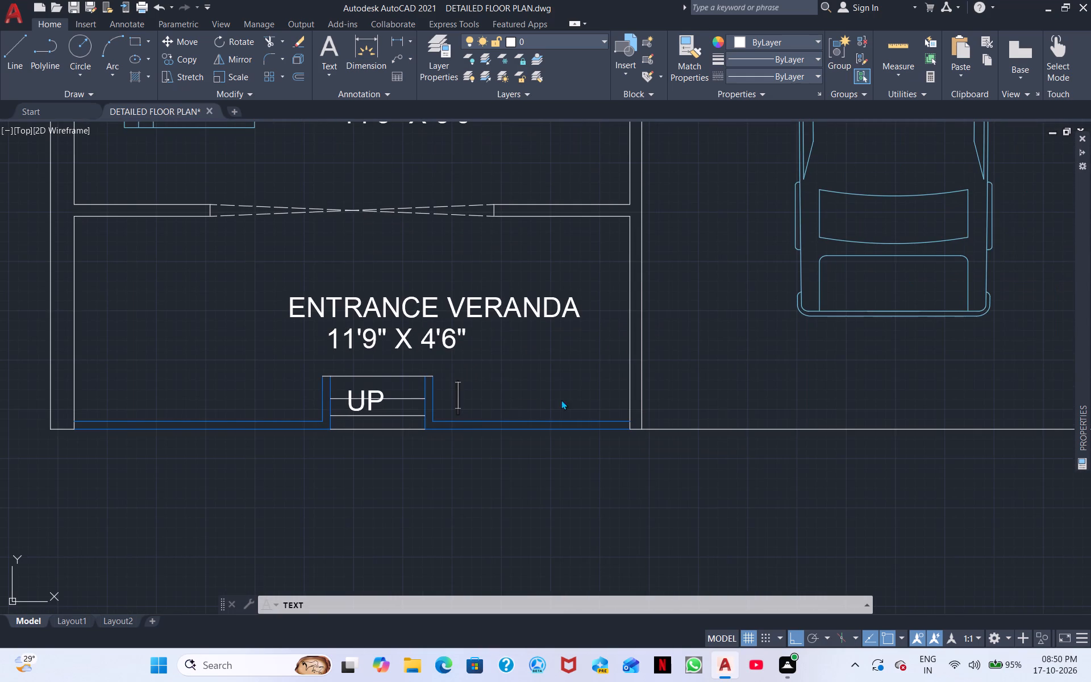
pyautogui.moveTo(601, 400); pyautogui.dragTo(448, 428, button='middle')
pyautogui.click(660, 385)
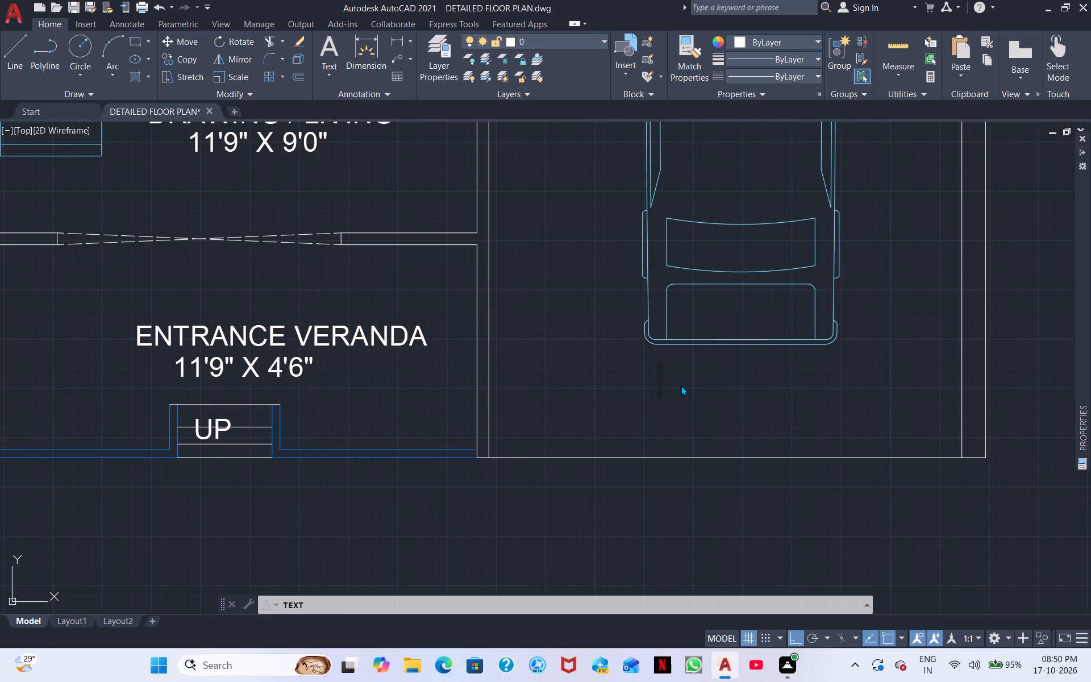
pyautogui.click(669, 385)
pyautogui.write('PARKING')
# Add the size 10'0" X 13'11" as a second line beneath PARKING, aligned with the name.
pyautogui.press('Return')
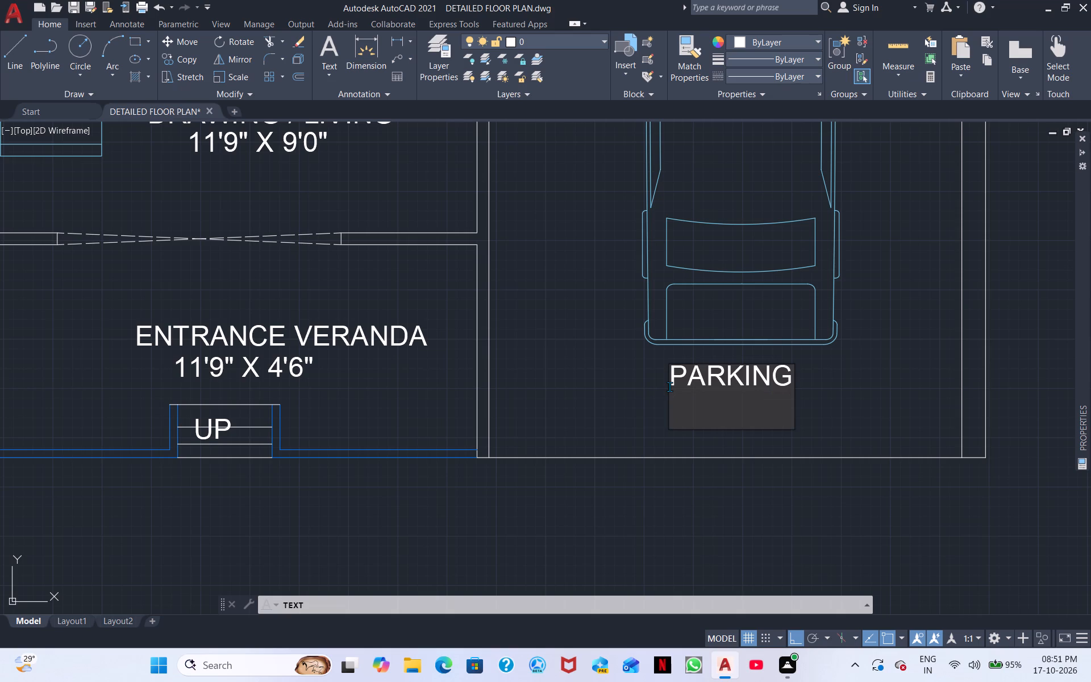
pyautogui.write("10'")
pyautogui.press('0')
pyautogui.write('" X')
pyautogui.press('space')
pyautogui.write("13'")
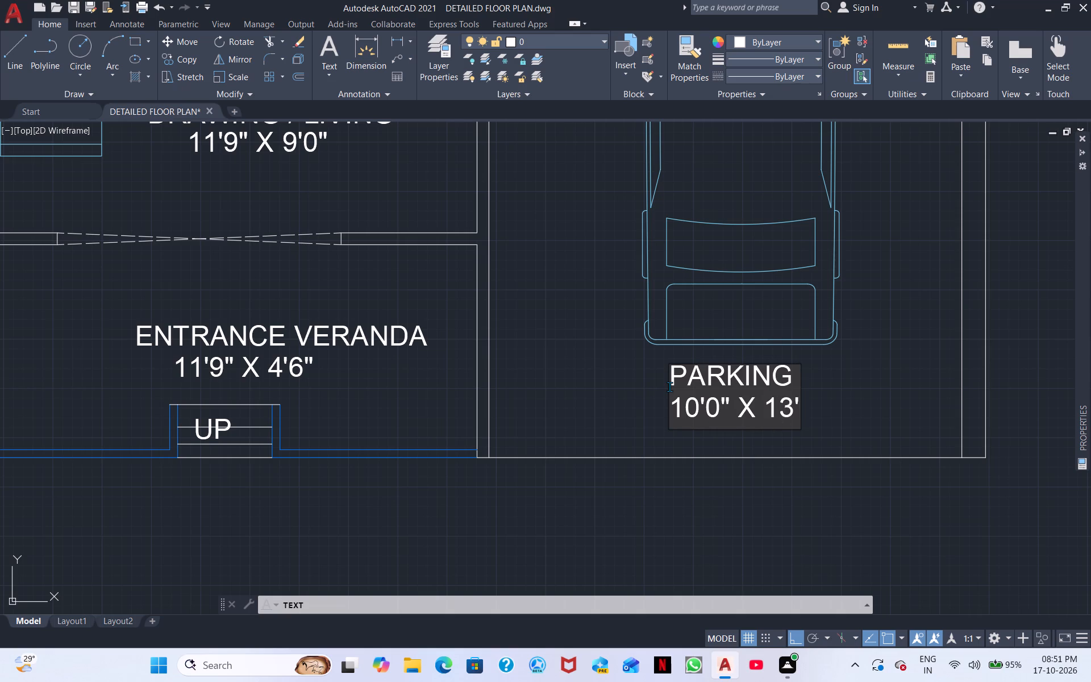
pyautogui.write('11')
pyautogui.hotkey('shift', '"')
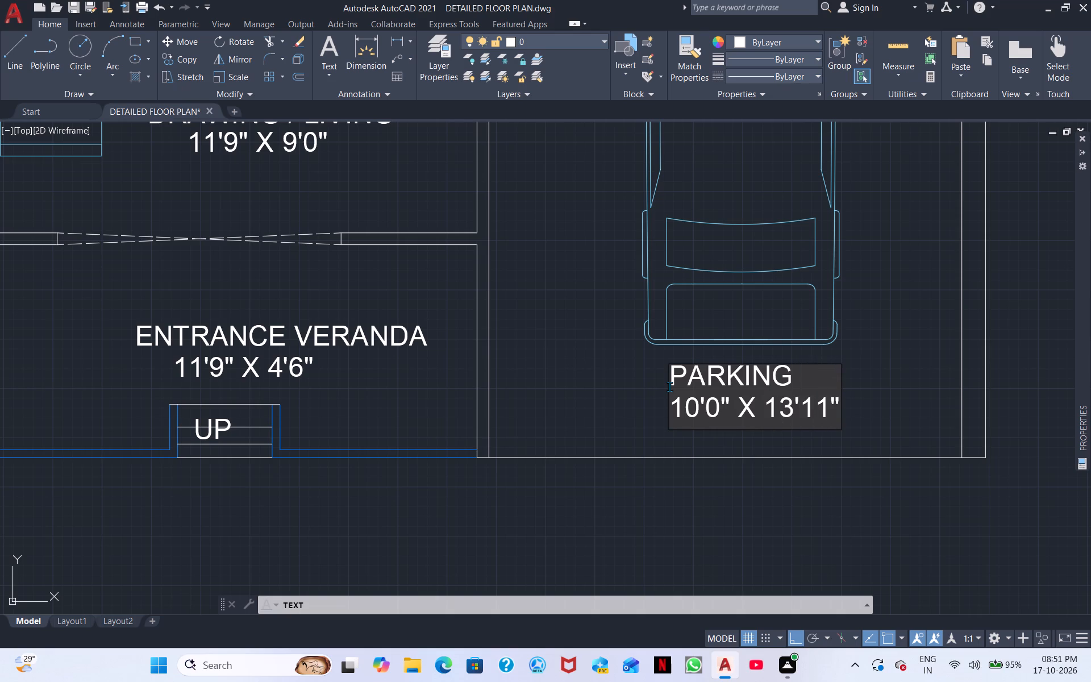
# Place the label UP on the lowest tread of the steps north of the parking, just west of the arrow.
pyautogui.moveTo(847, 418); pyautogui.dragTo(688, 427, button='middle')
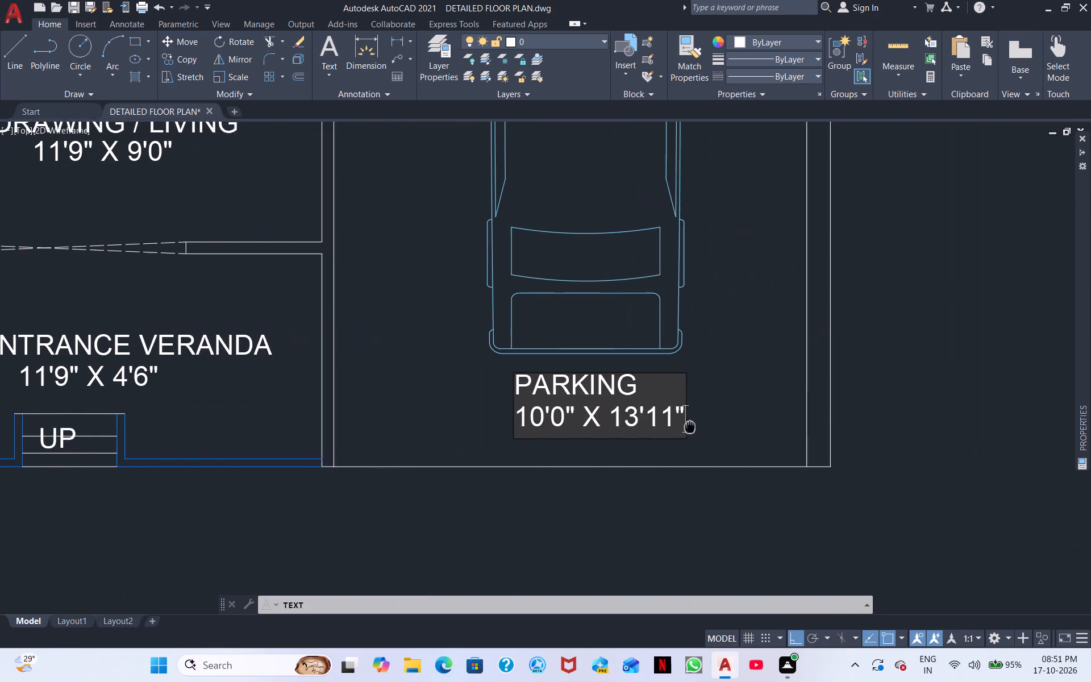
pyautogui.moveTo(688, 427); pyautogui.dragTo(671, 426, button='middle')
pyautogui.click(715, 394)
pyautogui.moveTo(726, 381); pyautogui.dragTo(696, 485, button='middle')
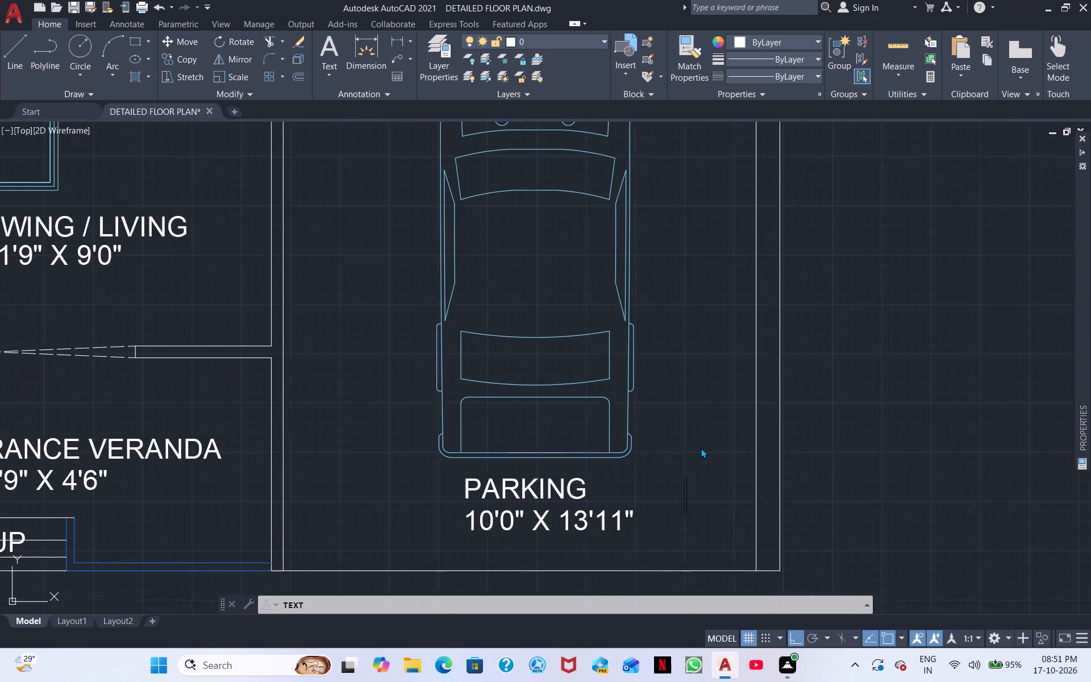
pyautogui.scroll(-1, 701, 448)
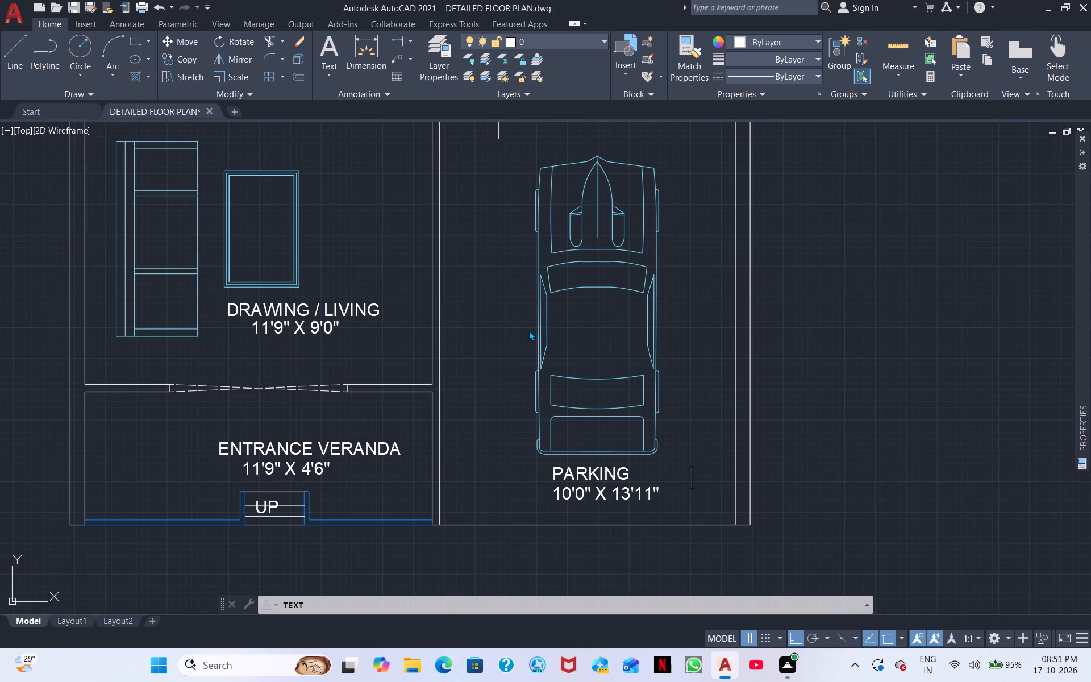
pyautogui.moveTo(528, 330); pyautogui.dragTo(603, 572, button='middle')
pyautogui.click(542, 352)
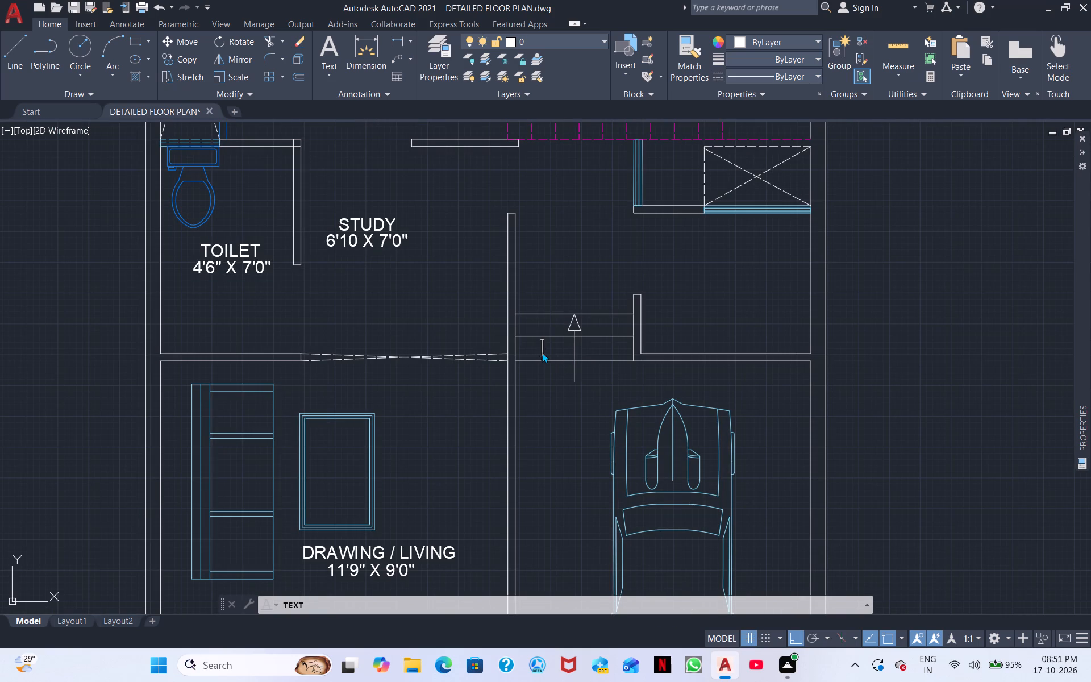
pyautogui.write('UP')
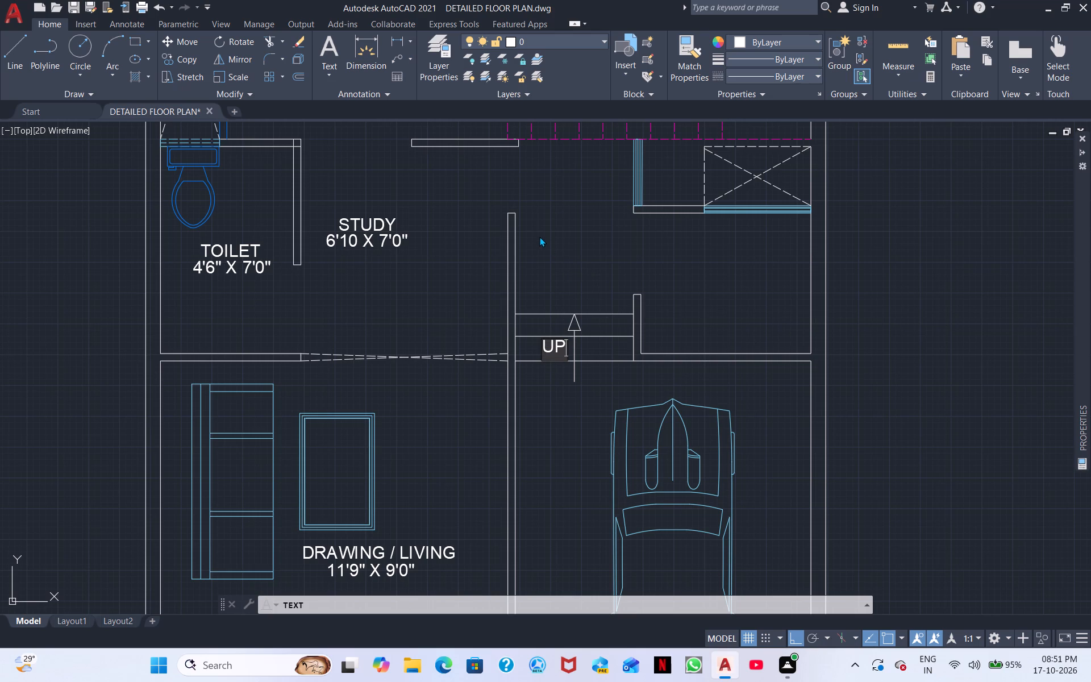
# Label the space north of the UP steps VERANDA, with 4'0" X 5'9" as a second line beneath it.
pyautogui.click(536, 234)
pyautogui.click(549, 234)
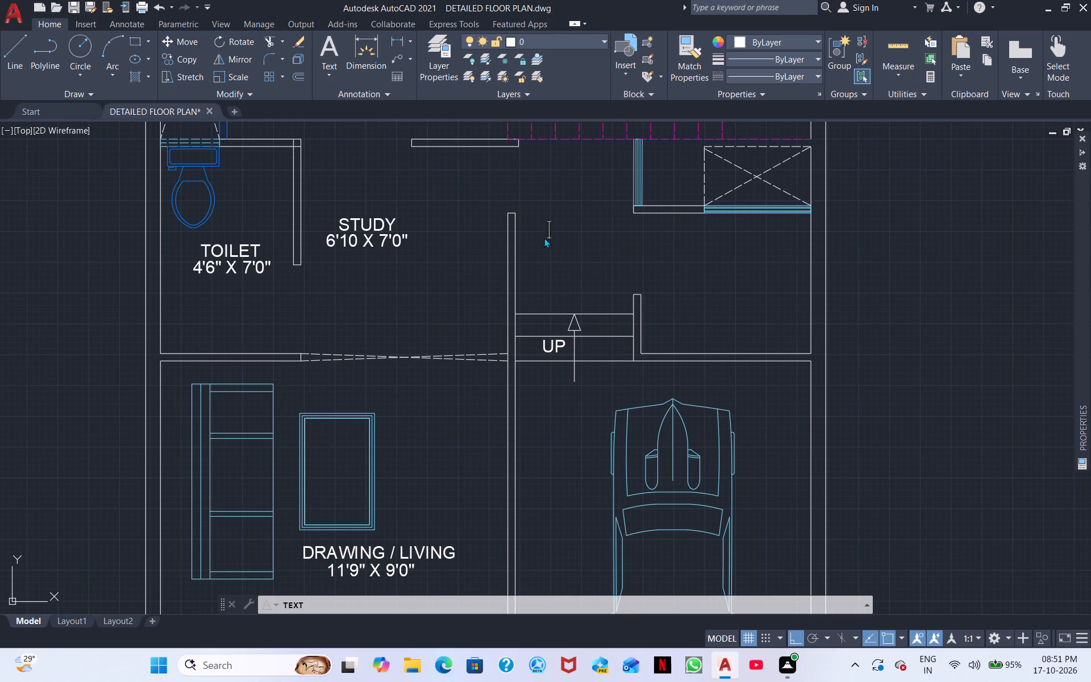
pyautogui.click(540, 236)
pyautogui.write('VERA')
pyautogui.write('NDA')
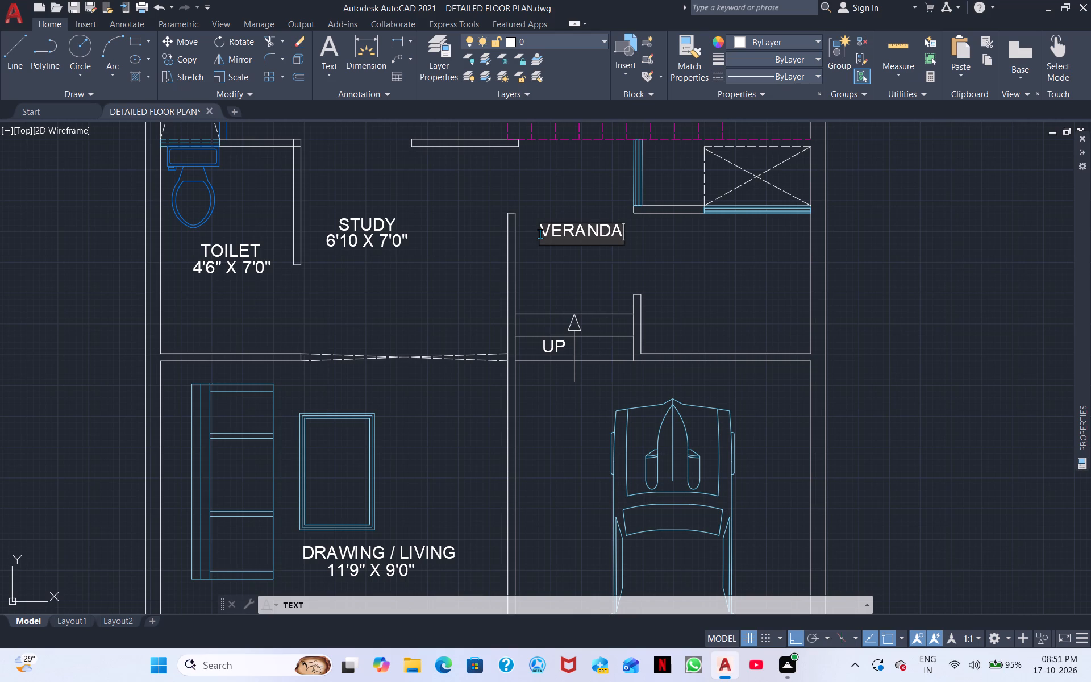
pyautogui.press('Return')
pyautogui.press('4')
pyautogui.write("'0")
pyautogui.write('"')
pyautogui.press('space')
pyautogui.write('X')
pyautogui.press('space')
pyautogui.write('5\'9"')
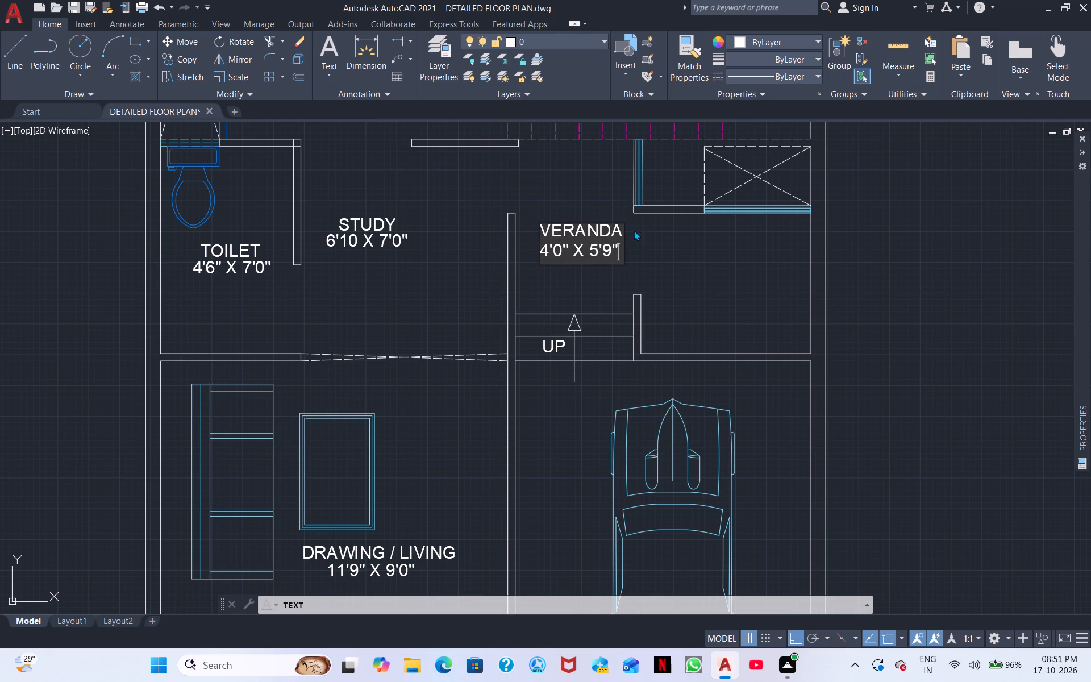
# Place the label PUJA in the space east of the UP steps and south of the crossed duct.
pyautogui.click(694, 314)
pyautogui.click(692, 296)
pyautogui.write('PUJS')
pyautogui.press('=')
pyautogui.press('BackSpace')
pyautogui.press('BackSpace')
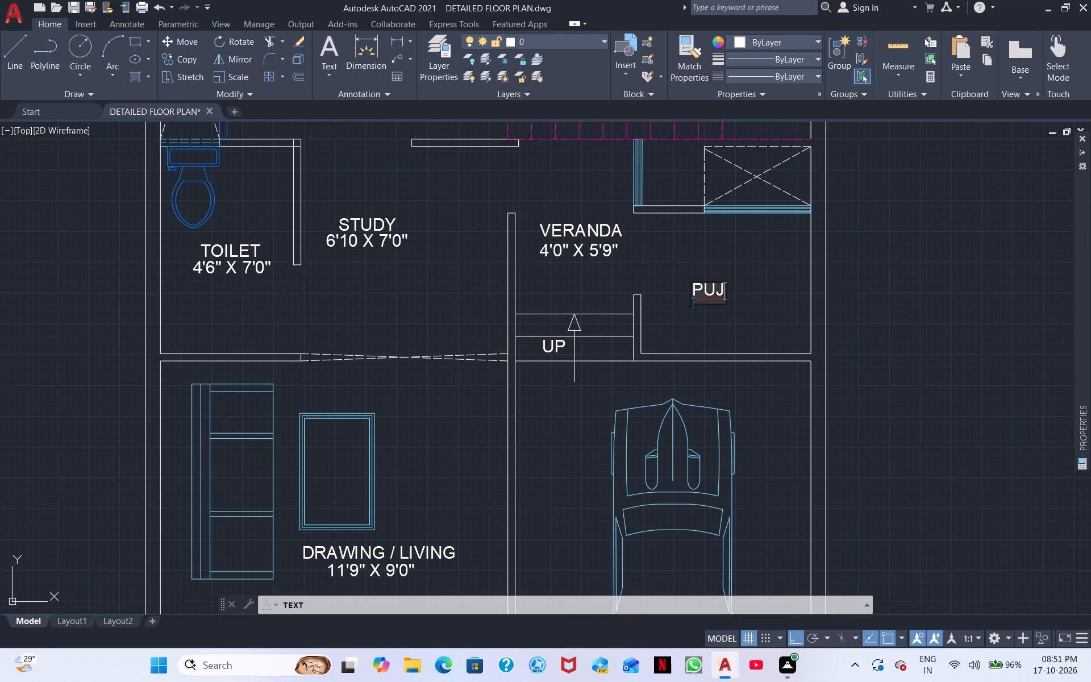
pyautogui.press('a')
pyautogui.press('space')
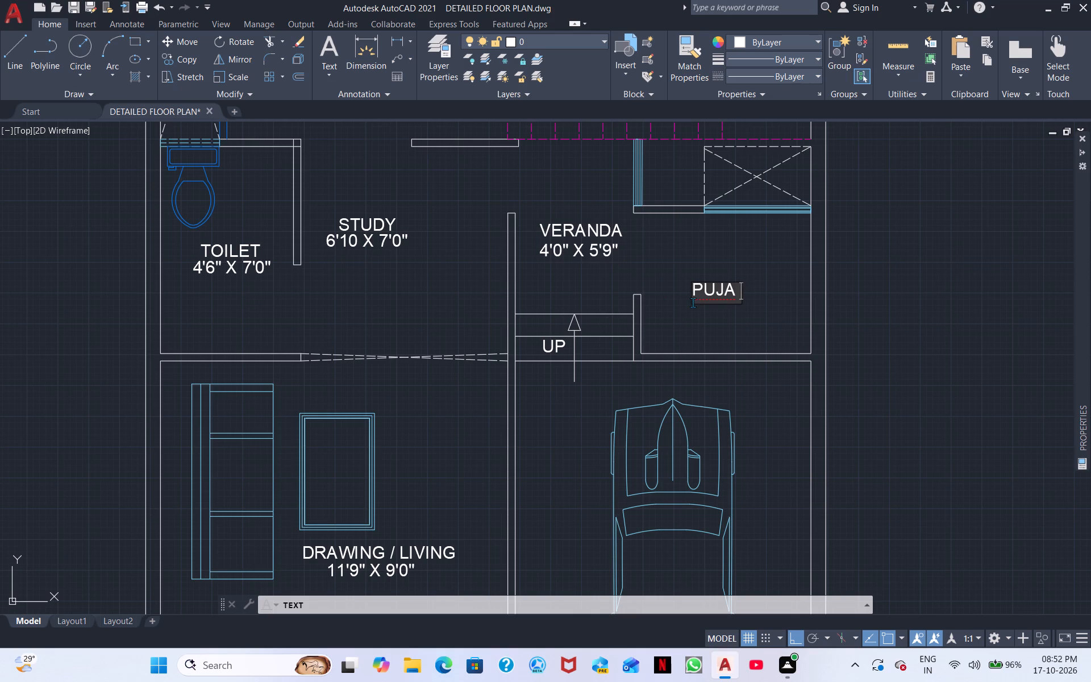
# Add the size 5'7" X 4'7" beneath PUJA, starting slightly west of the name so the two lines look centred.
pyautogui.click(689, 303)
pyautogui.scroll(1, 682, 307)
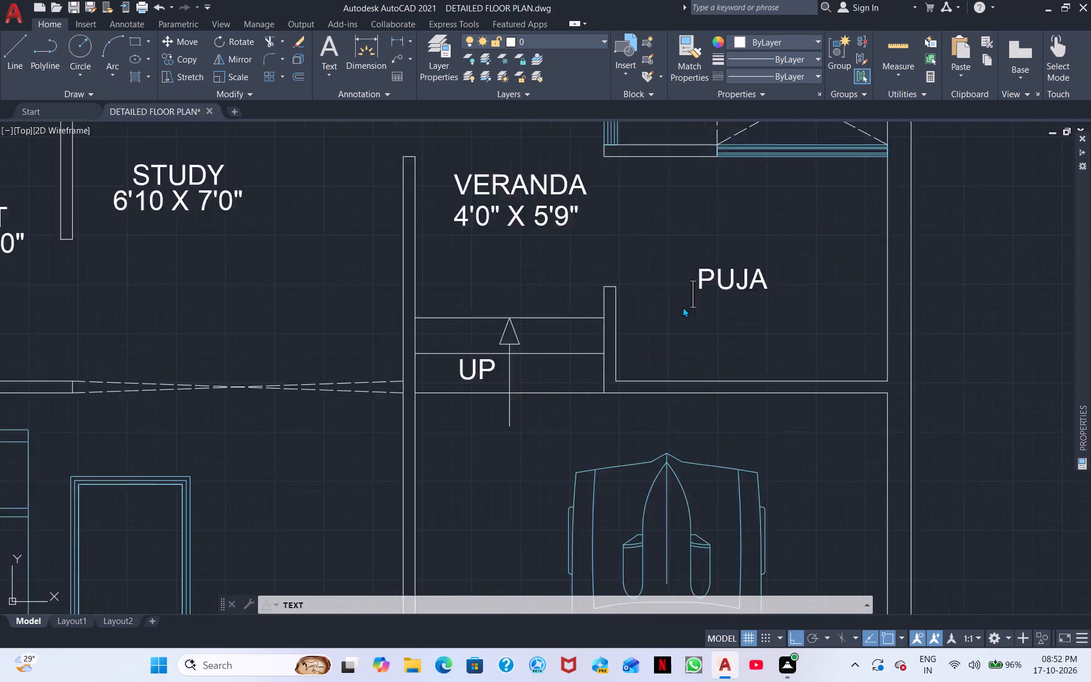
pyautogui.scroll(2, 682, 307)
pyautogui.click(678, 319)
pyautogui.moveTo(674, 325); pyautogui.dragTo(673, 331)
pyautogui.moveTo(672, 334); pyautogui.dragTo(673, 343)
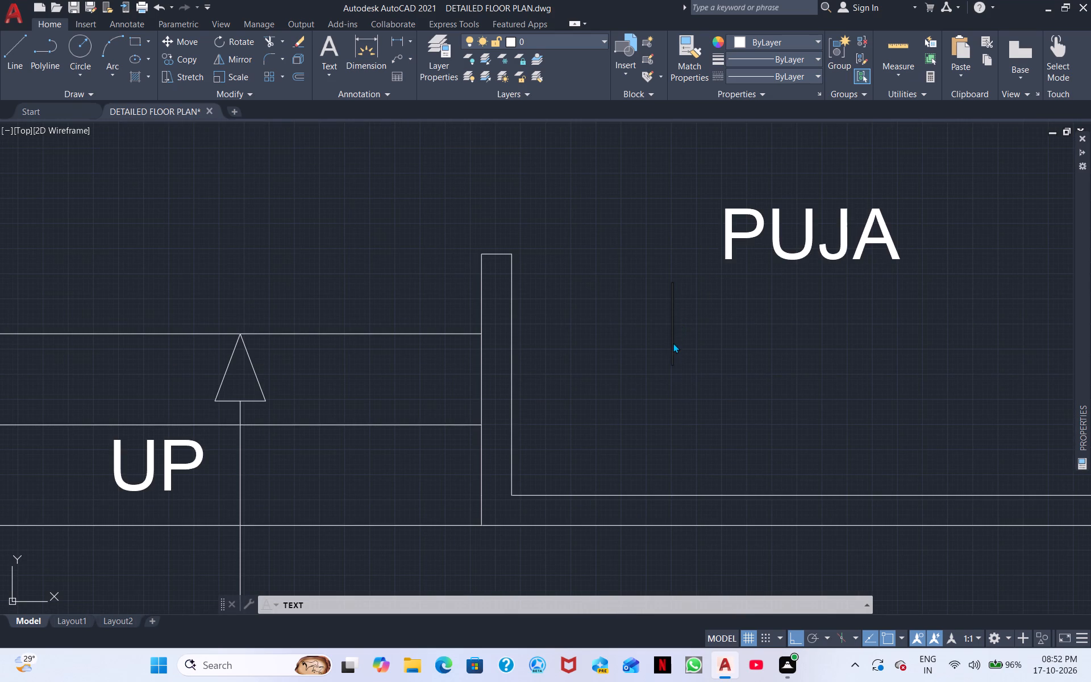
pyautogui.moveTo(673, 343); pyautogui.dragTo(674, 352)
pyautogui.write("5'")
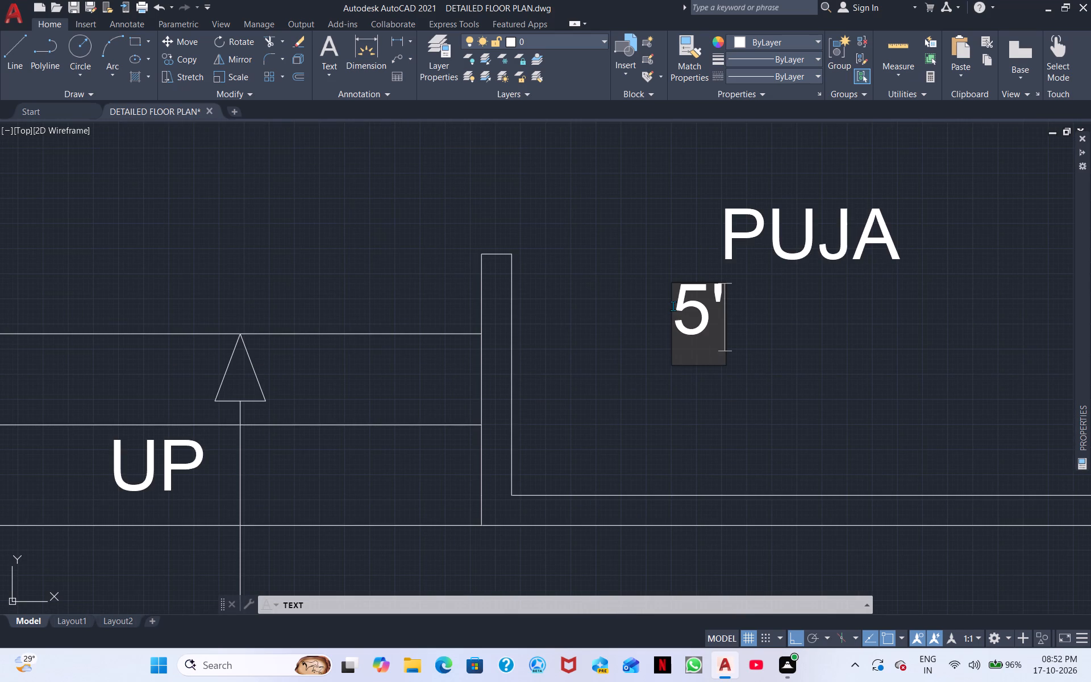
pyautogui.press('7')
pyautogui.write('"')
pyautogui.press('space')
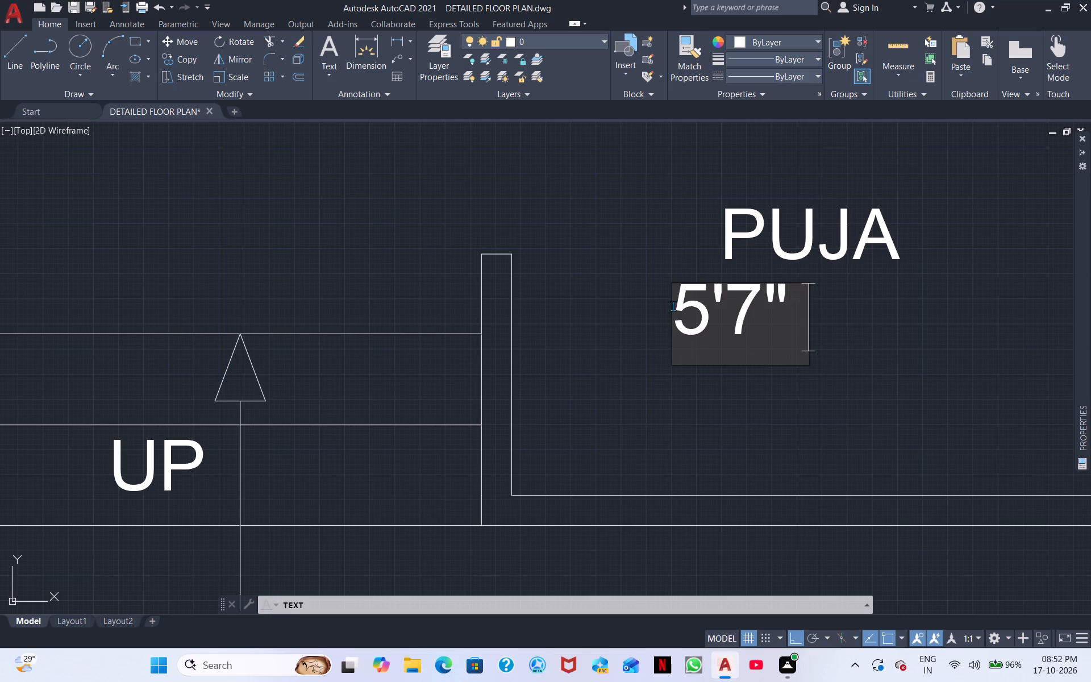
pyautogui.write('X')
pyautogui.press('space')
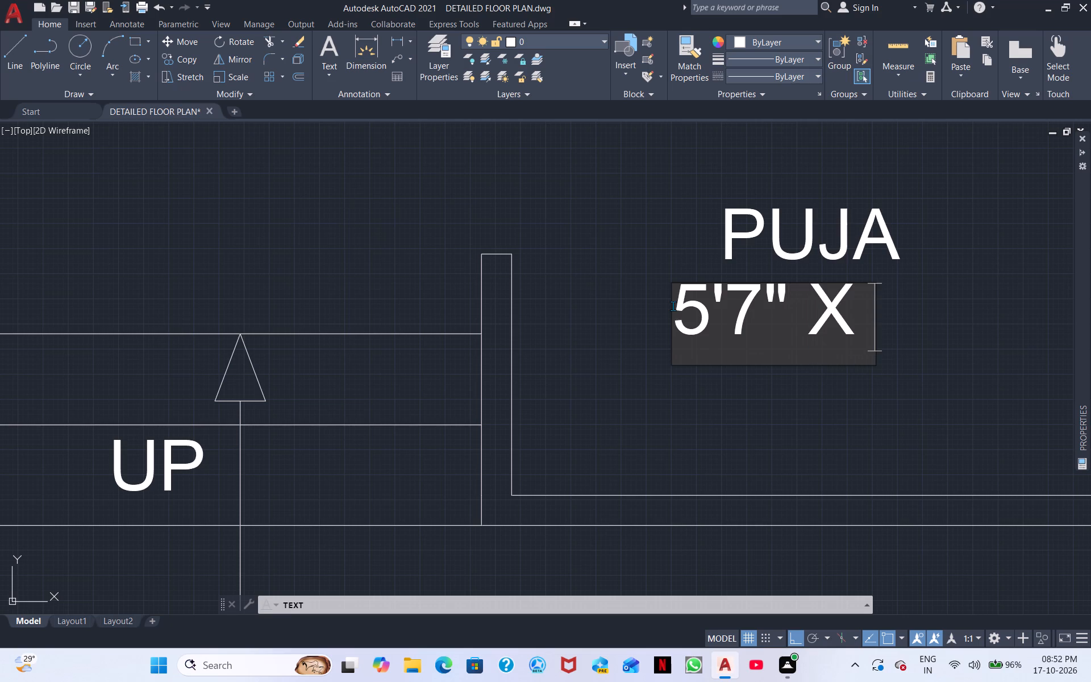
pyautogui.write('4\'7"')
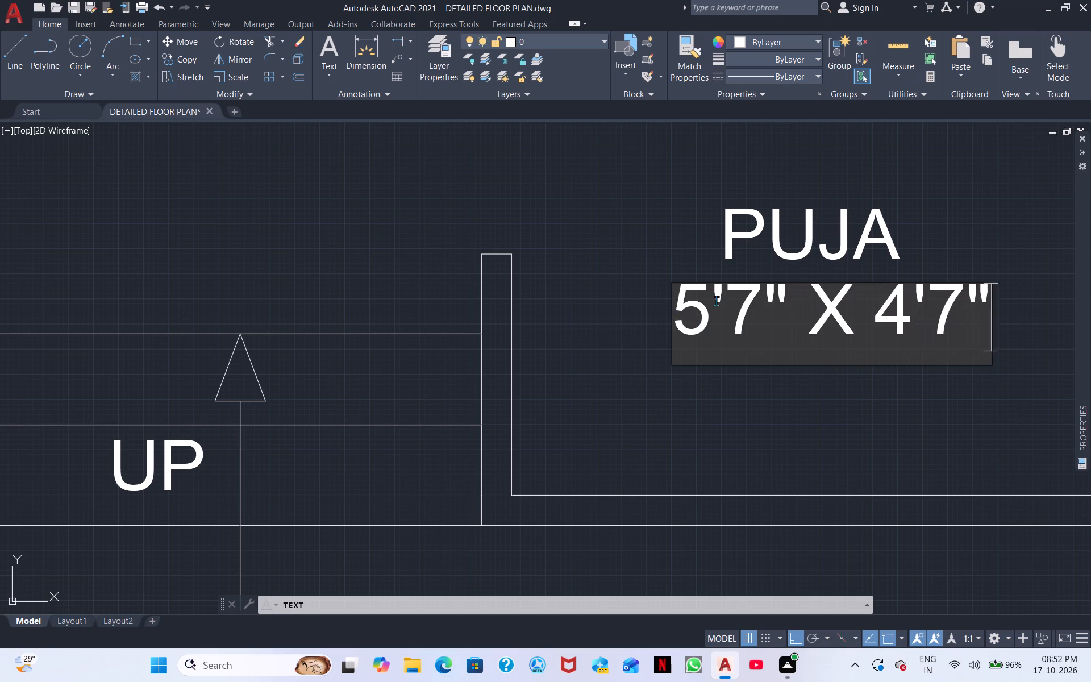
# Place the label DUCT in the upper part of the dashed crossed rectangle north of the puja space.
pyautogui.moveTo(707, 301); pyautogui.dragTo(494, 461, button='middle')
pyautogui.scroll(-2, 510, 323)
pyautogui.moveTo(544, 294); pyautogui.dragTo(444, 464, button='middle')
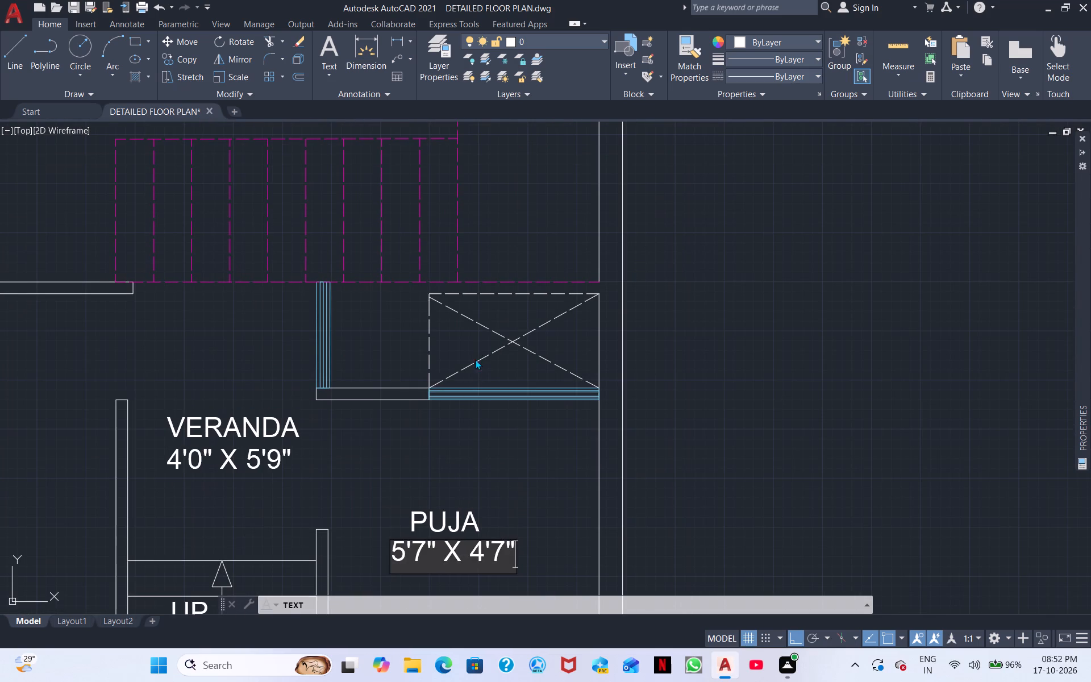
pyautogui.click(489, 317)
pyautogui.click(484, 318)
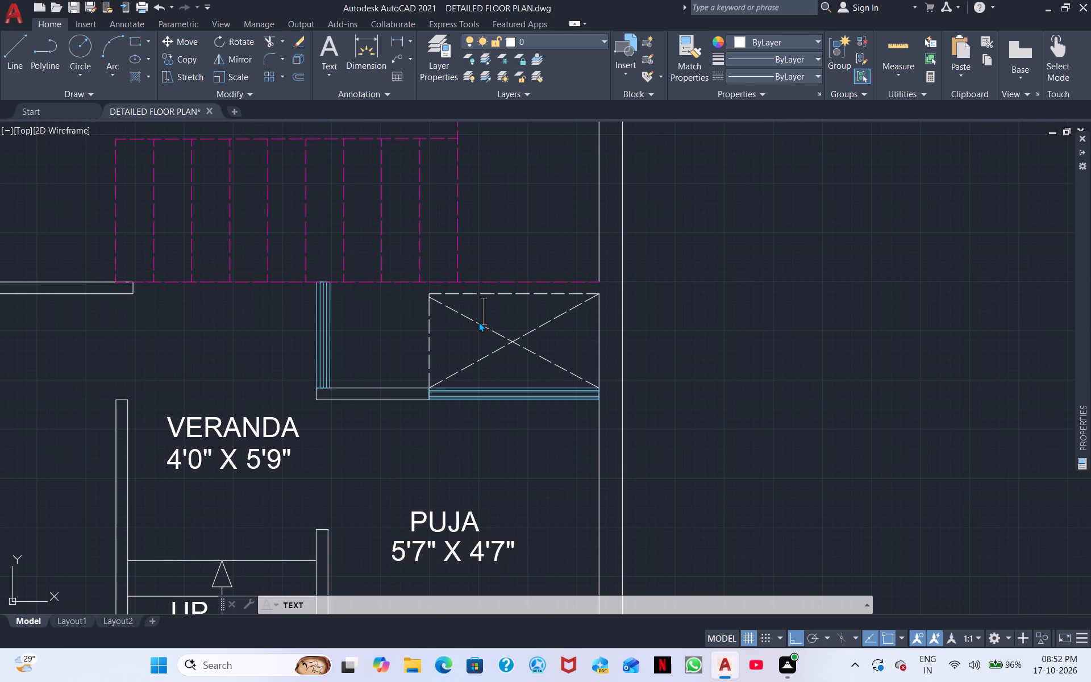
pyautogui.click(478, 322)
pyautogui.press('d')
pyautogui.write('UCT')
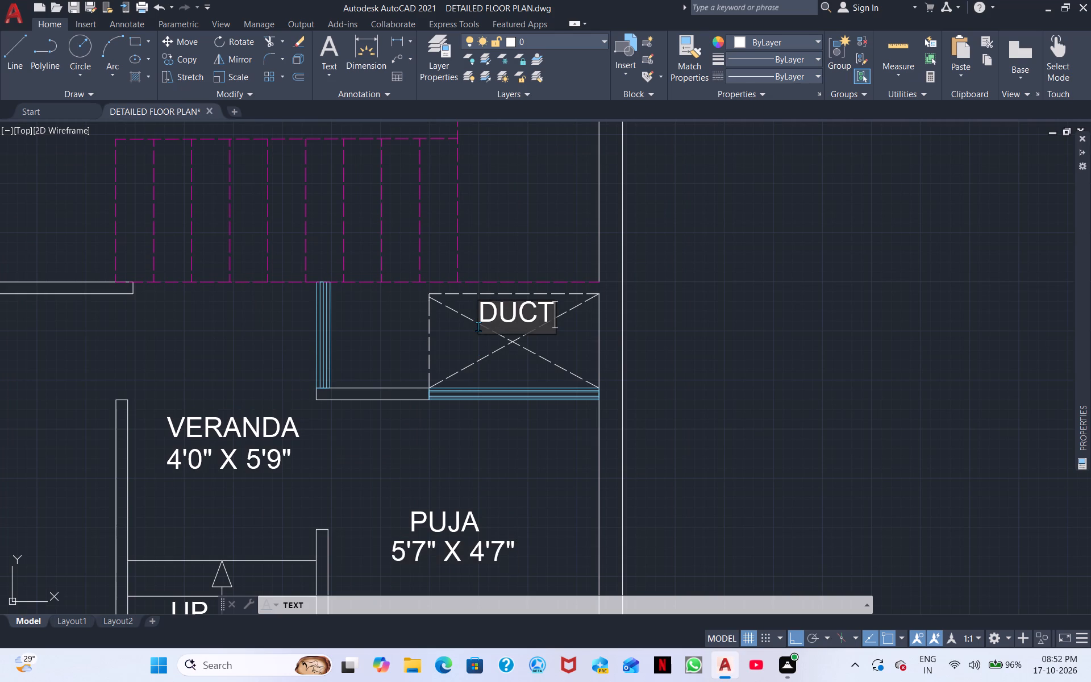
# Add the size 4'0" X 2'0" beneath DUCT, starting slightly west of the name.
pyautogui.click(473, 339)
pyautogui.click(464, 355)
pyautogui.scroll(2, 463, 346)
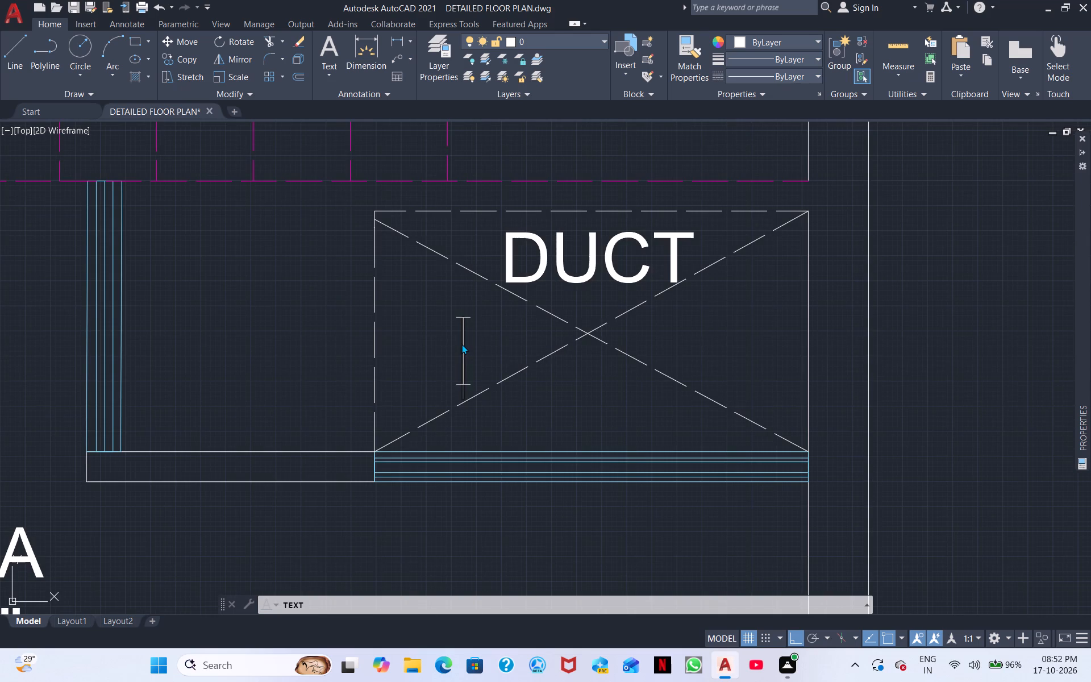
pyautogui.click(472, 343)
pyautogui.click(462, 349)
pyautogui.click(470, 345)
pyautogui.write('4\'0" X')
pyautogui.press('space')
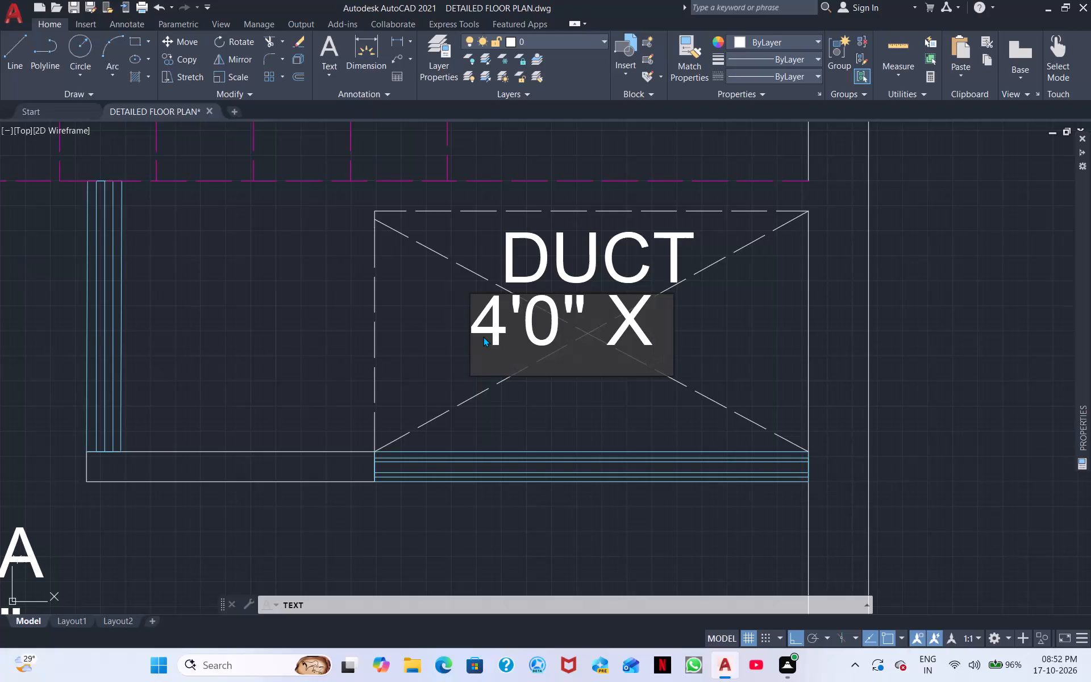
pyautogui.write('2\'0"')
# Place the label LANDING in the open area north of the duct, east of the stair treads.
pyautogui.scroll(-1, 590, 235)
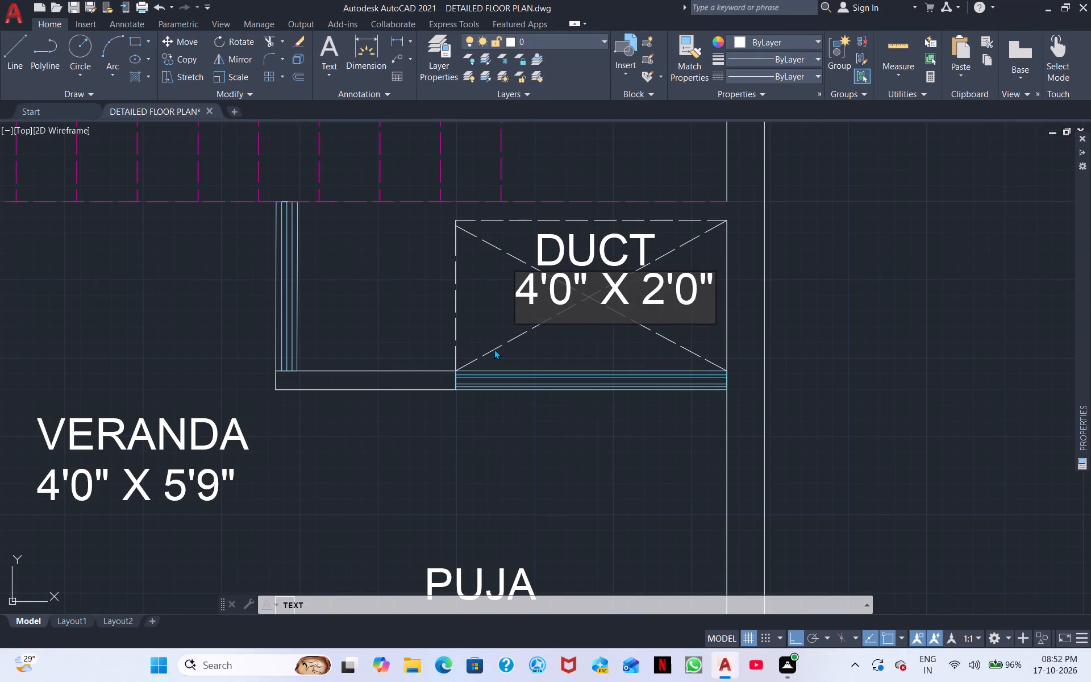
pyautogui.moveTo(539, 286); pyautogui.dragTo(495, 406, button='middle')
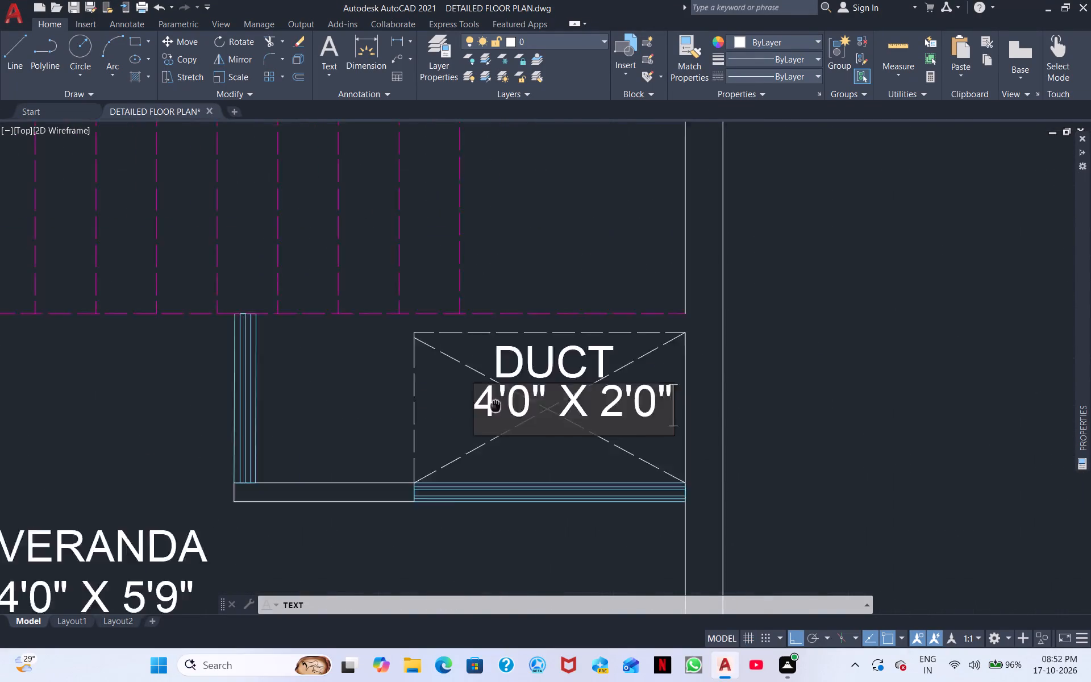
pyautogui.moveTo(495, 406); pyautogui.dragTo(477, 472, button='middle')
pyautogui.click(482, 255)
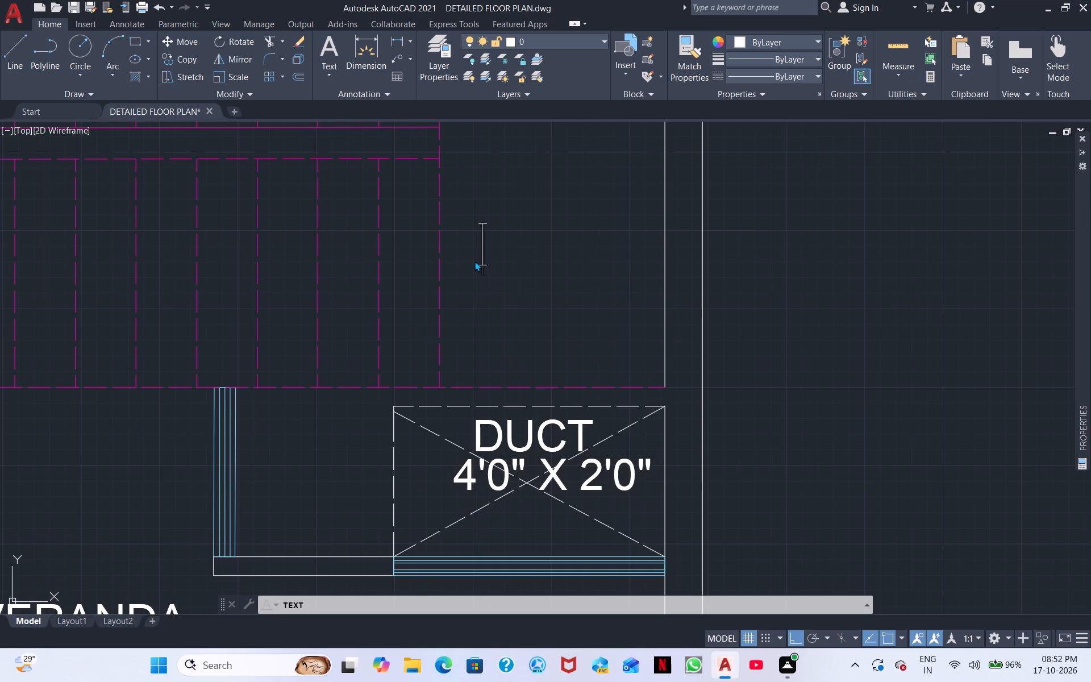
pyautogui.write('LANDING')
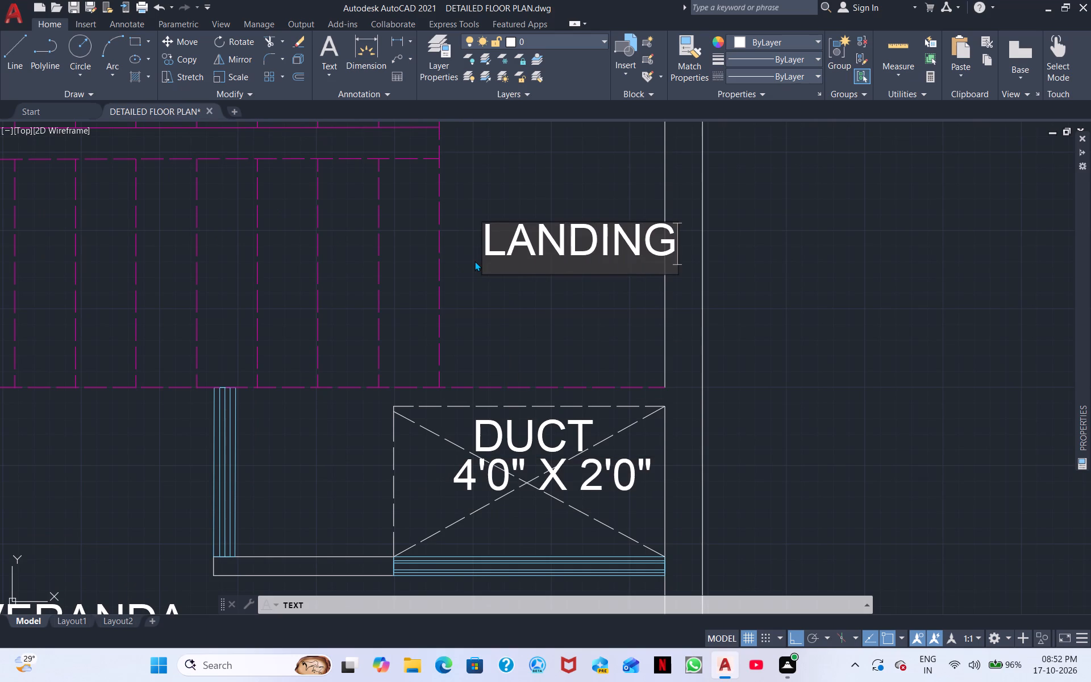
# Place the label STAIRCASE over the gap between the two stair flights, west of LANDING.
pyautogui.moveTo(495, 296); pyautogui.dragTo(638, 335, button='middle')
pyautogui.moveTo(342, 260); pyautogui.dragTo(524, 309, button='middle')
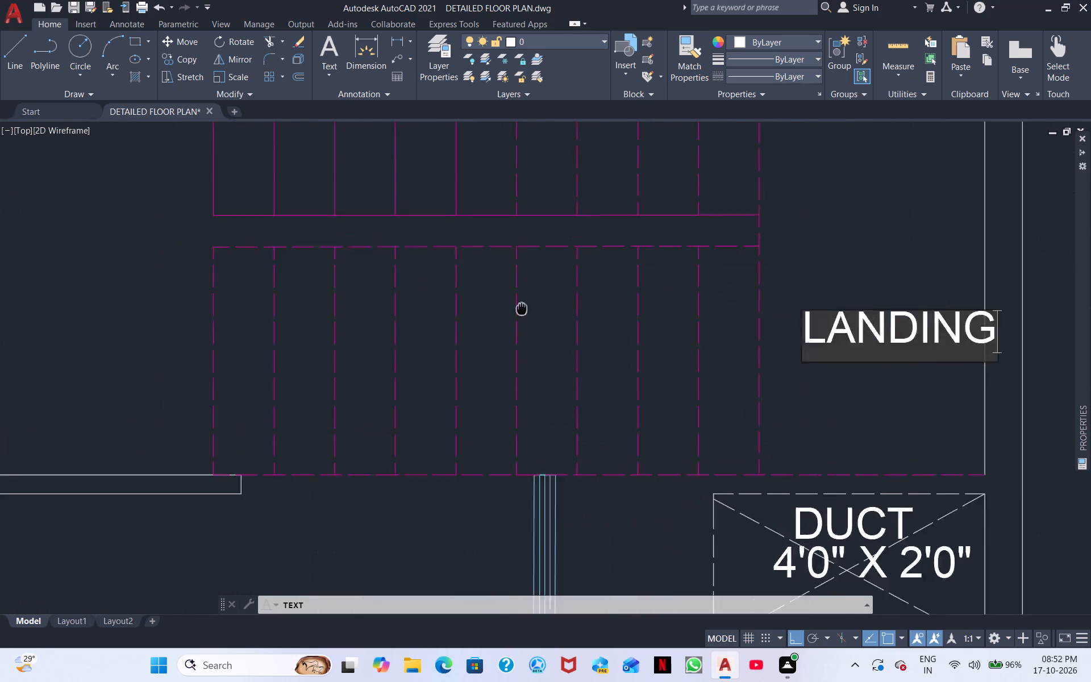
pyautogui.moveTo(524, 309); pyautogui.dragTo(652, 321, button='middle')
pyautogui.click(492, 247)
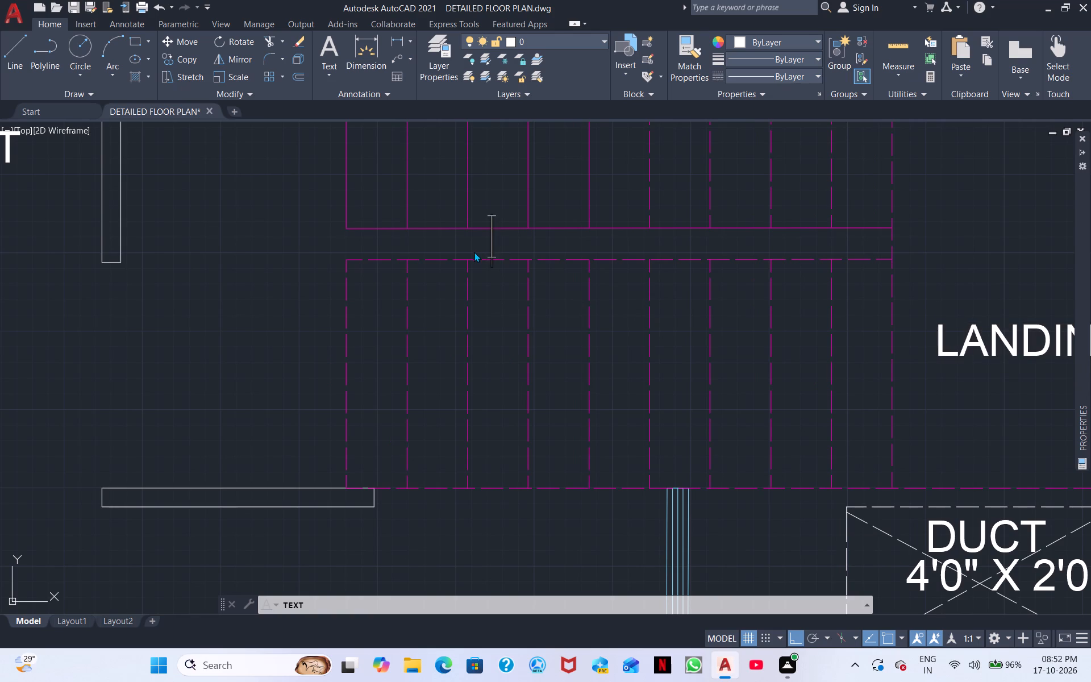
pyautogui.write('STA')
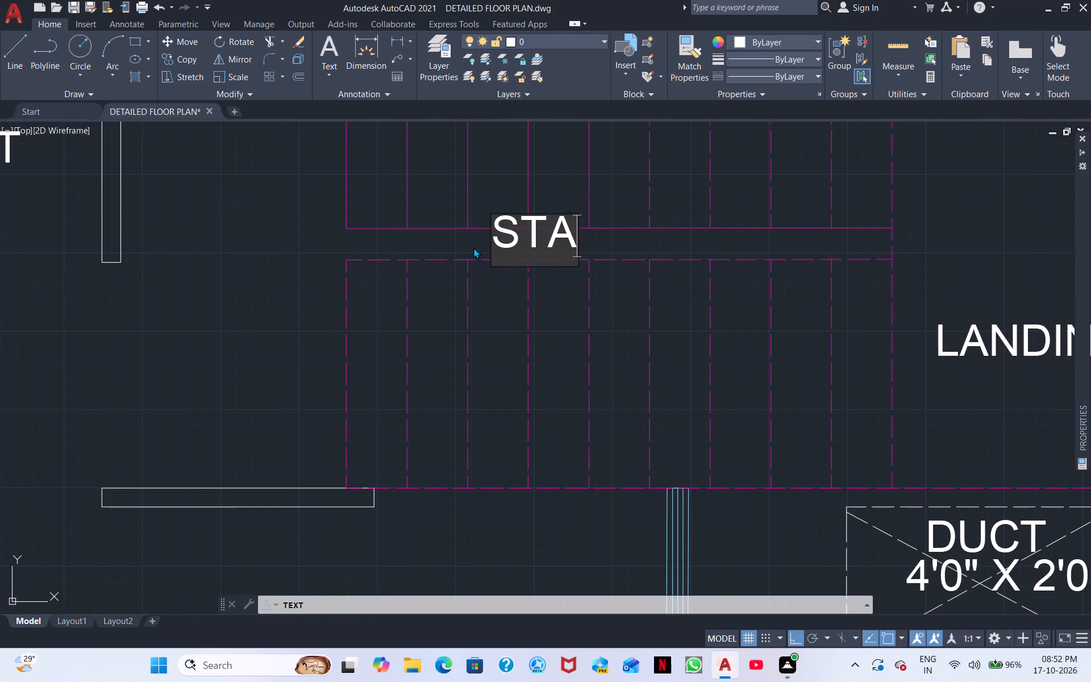
pyautogui.press('r')
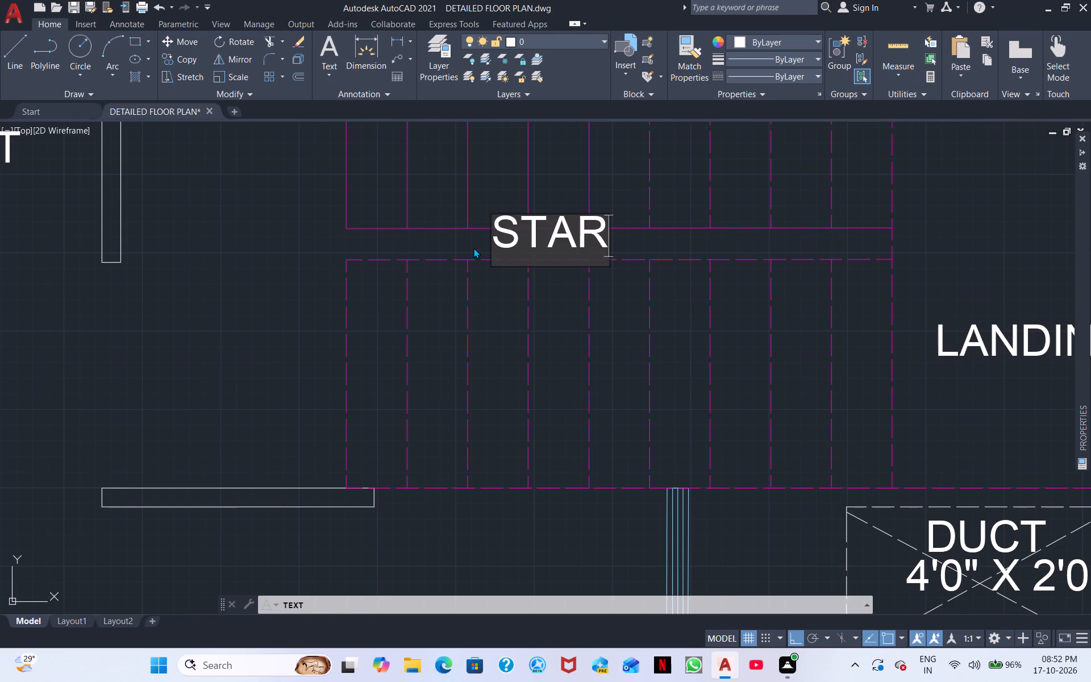
pyautogui.press('BackSpace')
pyautogui.write('IRCASE')
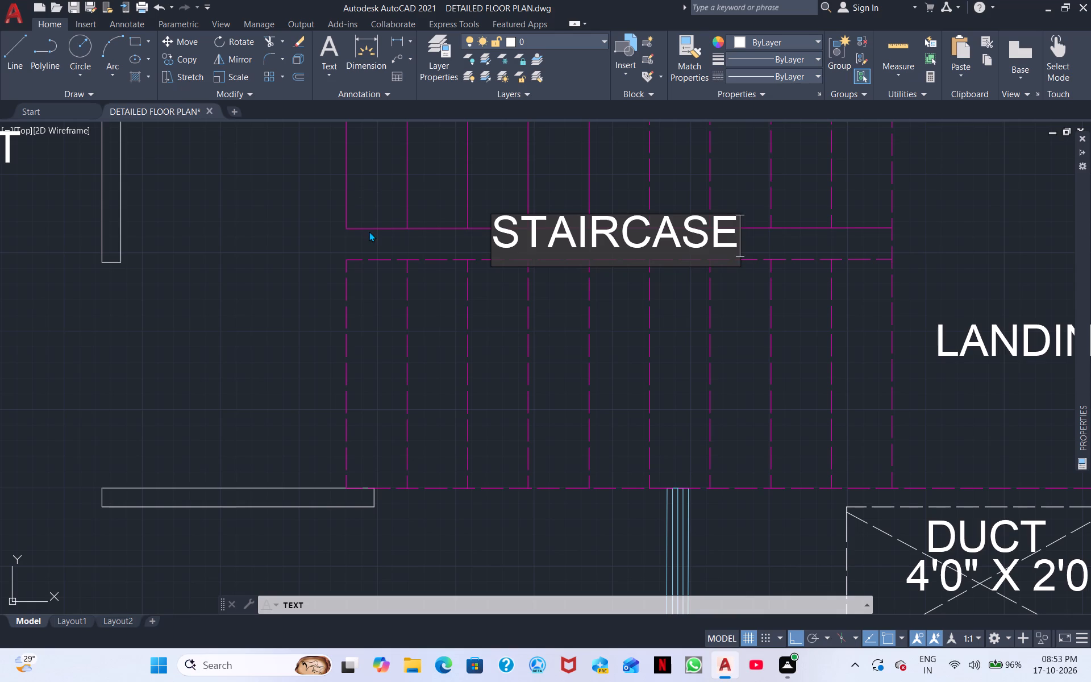
# Add the size 13'6" X 6'6" on the line beneath STAIRCASE.
pyautogui.press('Return')
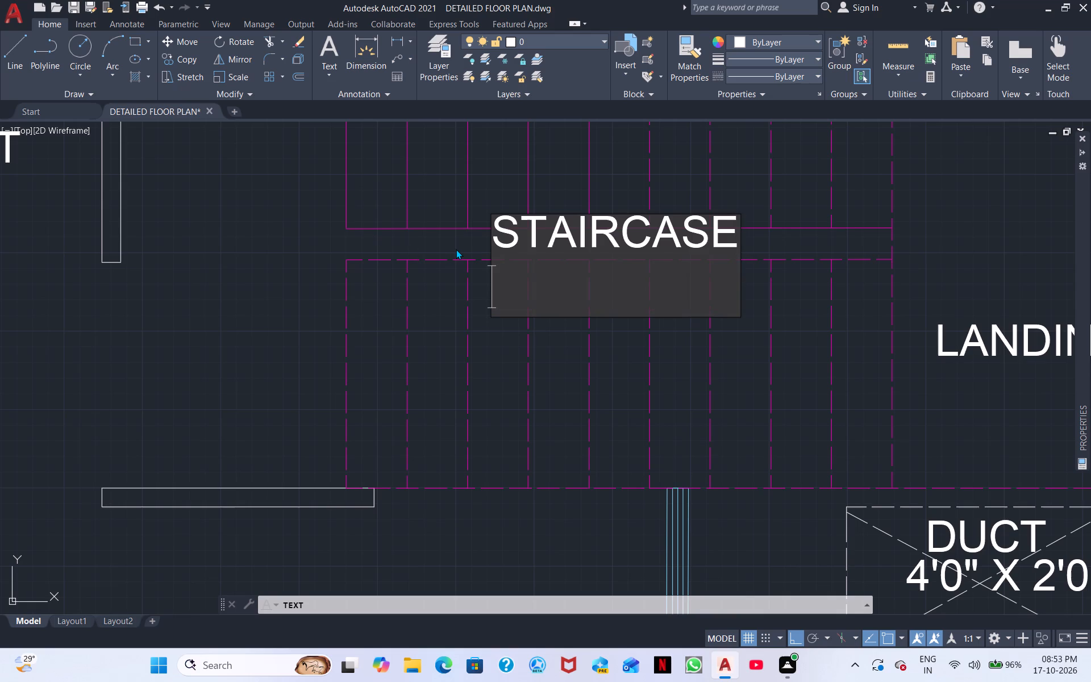
pyautogui.write('13\'6"')
pyautogui.press('space')
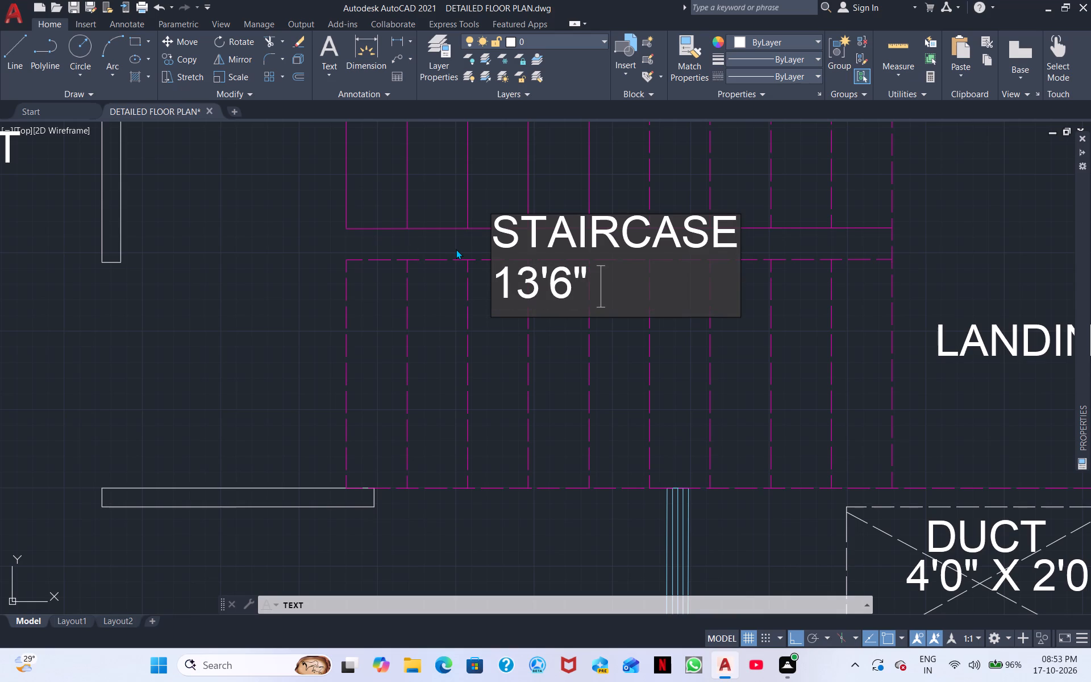
pyautogui.write('X')
pyautogui.press('space')
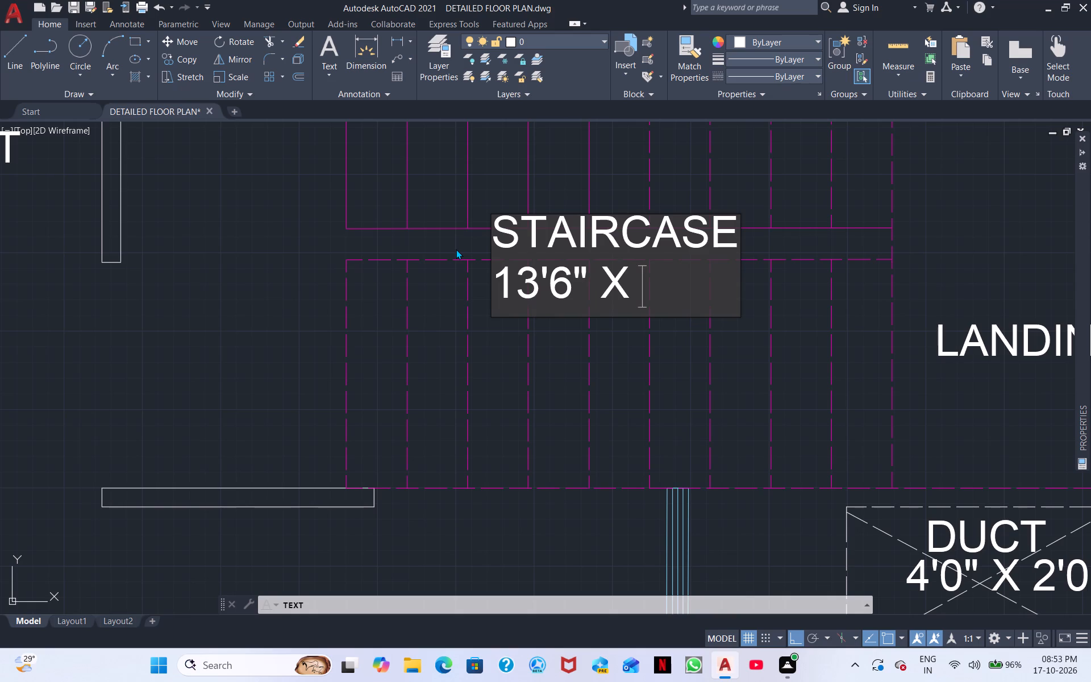
pyautogui.write("6'")
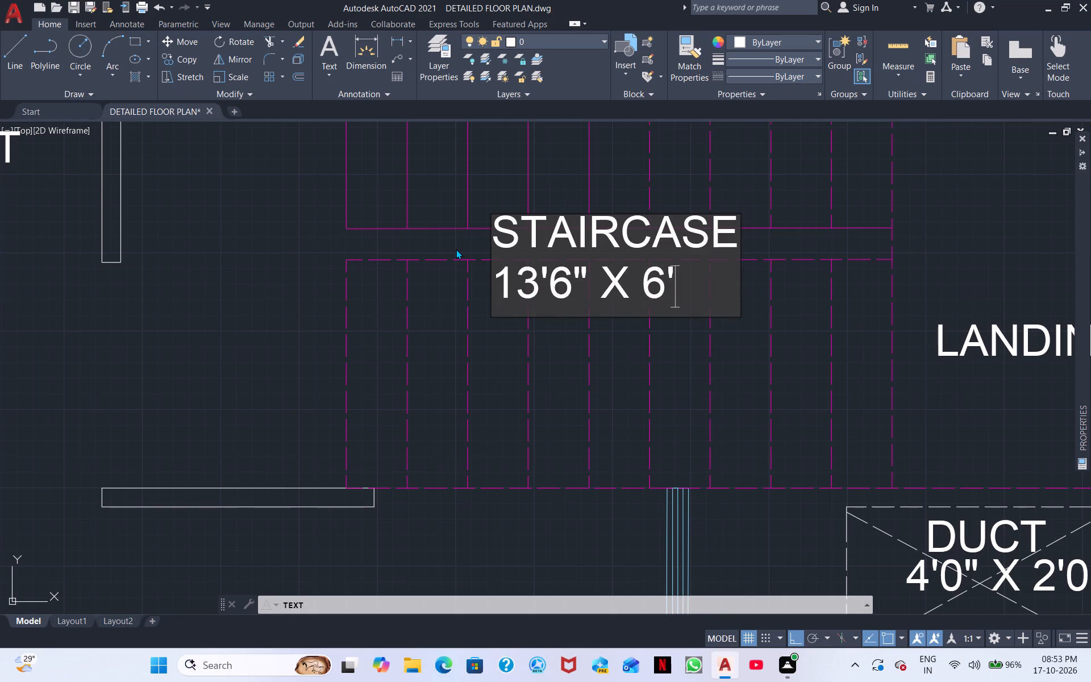
pyautogui.write('6"')
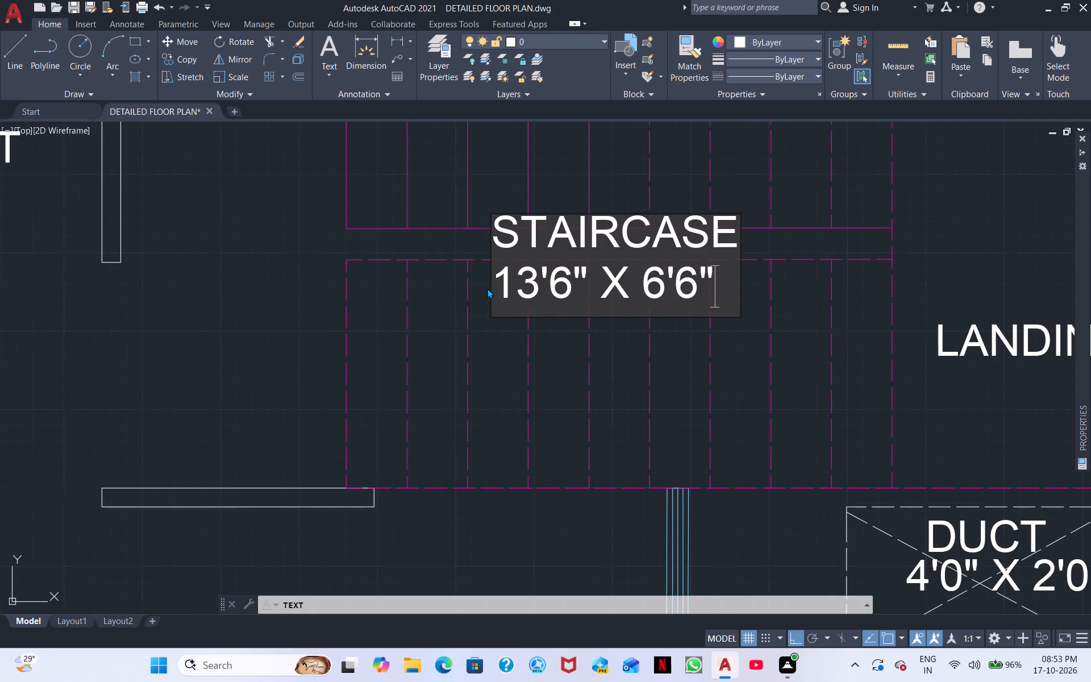
# Place the label LOBBY in the open space between the short wall east of the veranda and the stair treads.
pyautogui.moveTo(488, 288); pyautogui.dragTo(510, 372, button='middle')
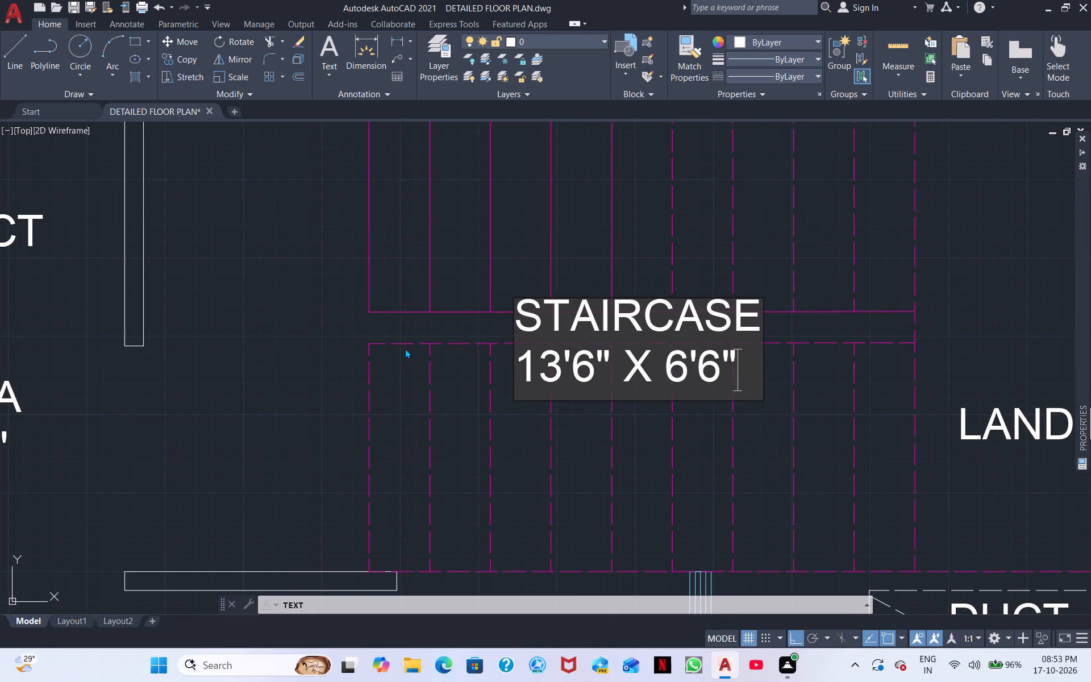
pyautogui.moveTo(405, 348); pyautogui.dragTo(628, 334, button='middle')
pyautogui.click(413, 306)
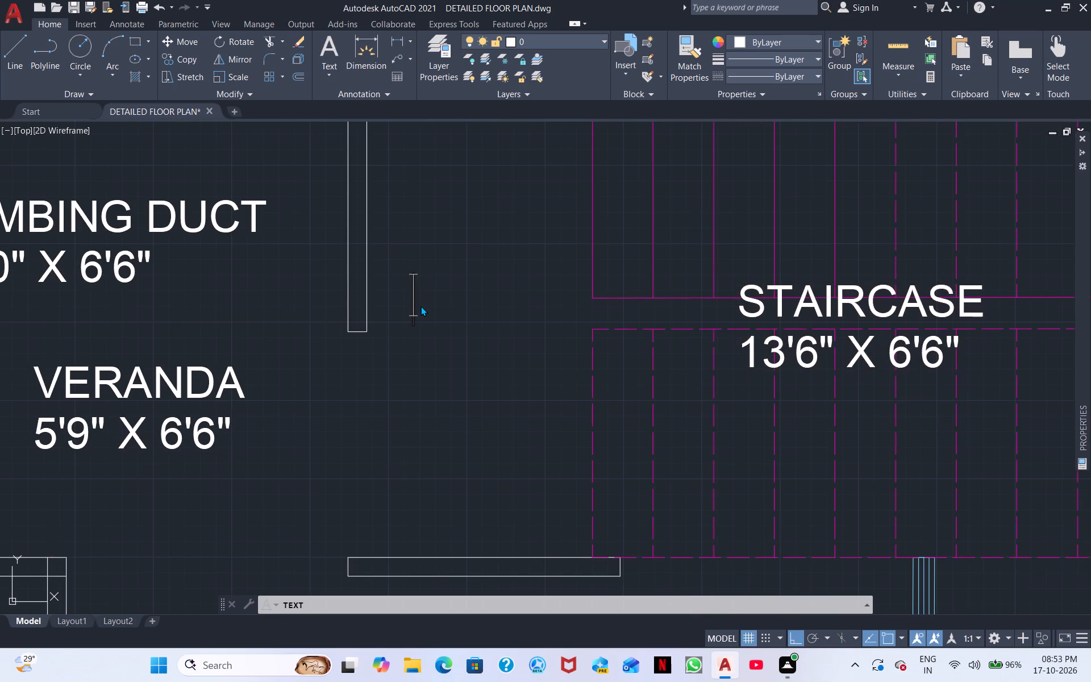
pyautogui.write('LOBBY')
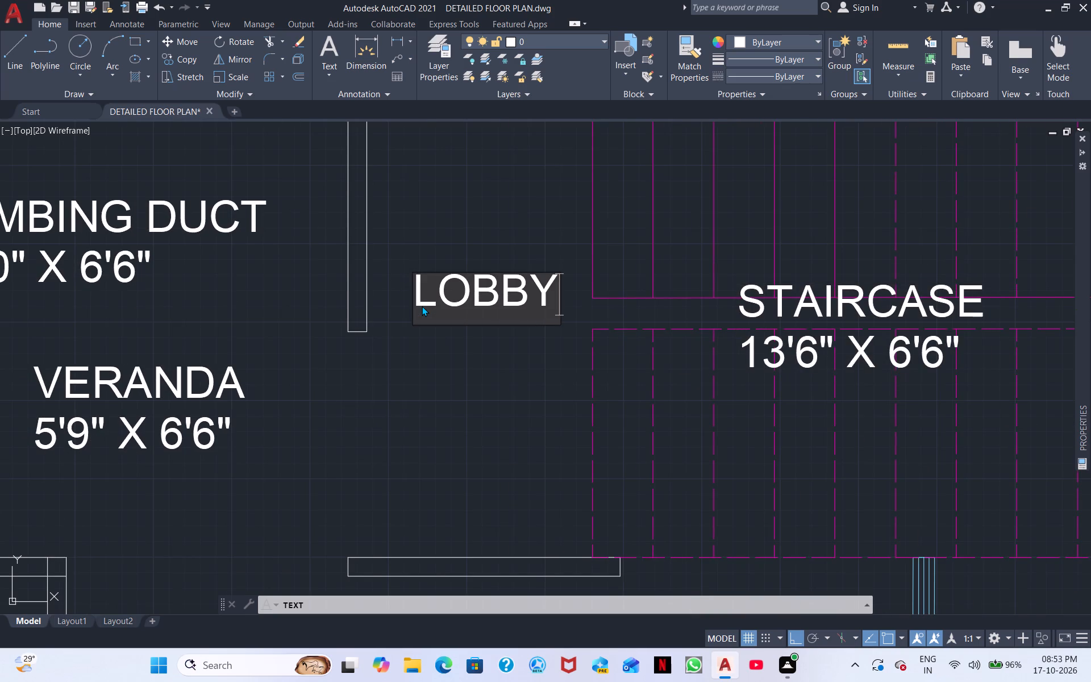
# Place the label DINNING just south of the dining table, starting in line with its western chairs.
pyautogui.scroll(-1, 488, 327)
pyautogui.moveTo(442, 317); pyautogui.dragTo(395, 513, button='middle')
pyautogui.moveTo(460, 295); pyautogui.dragTo(473, 384, button='middle')
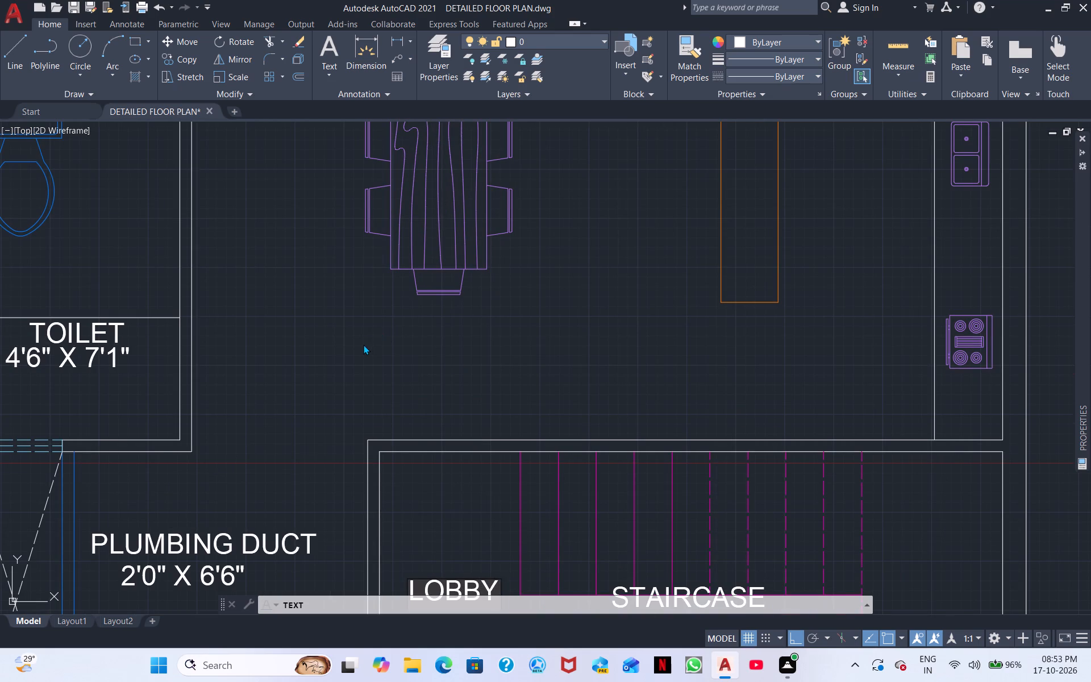
pyautogui.click(363, 344)
pyautogui.moveTo(397, 302); pyautogui.dragTo(381, 402, button='middle')
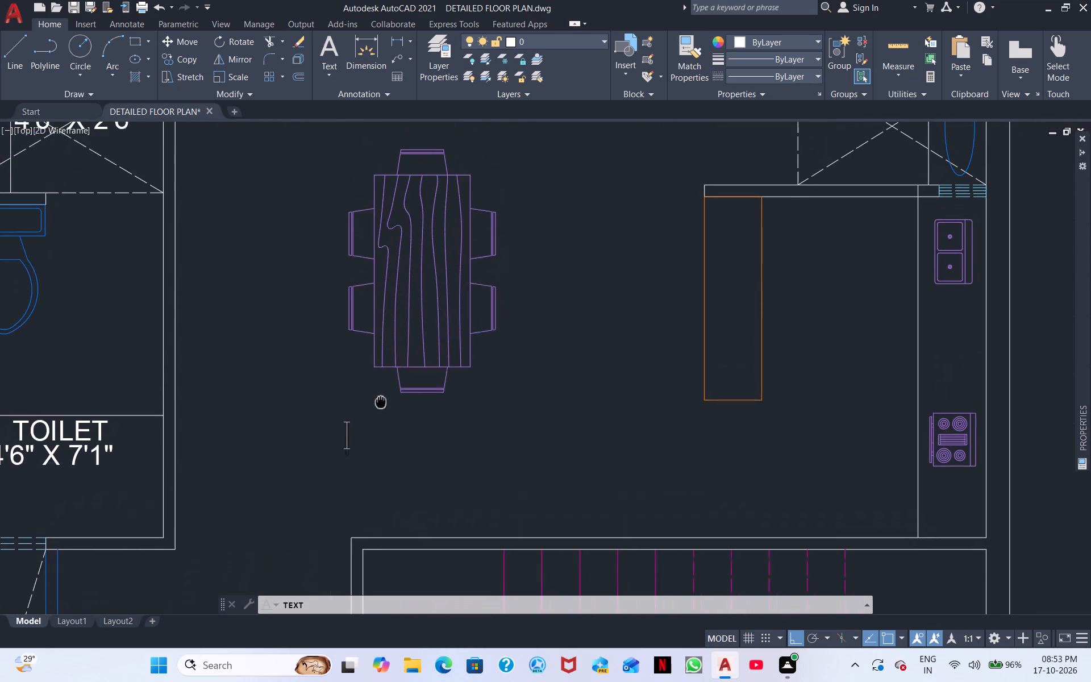
pyautogui.moveTo(381, 402); pyautogui.dragTo(381, 425, button='middle')
pyautogui.click(355, 436)
pyautogui.moveTo(346, 450); pyautogui.dragTo(344, 458)
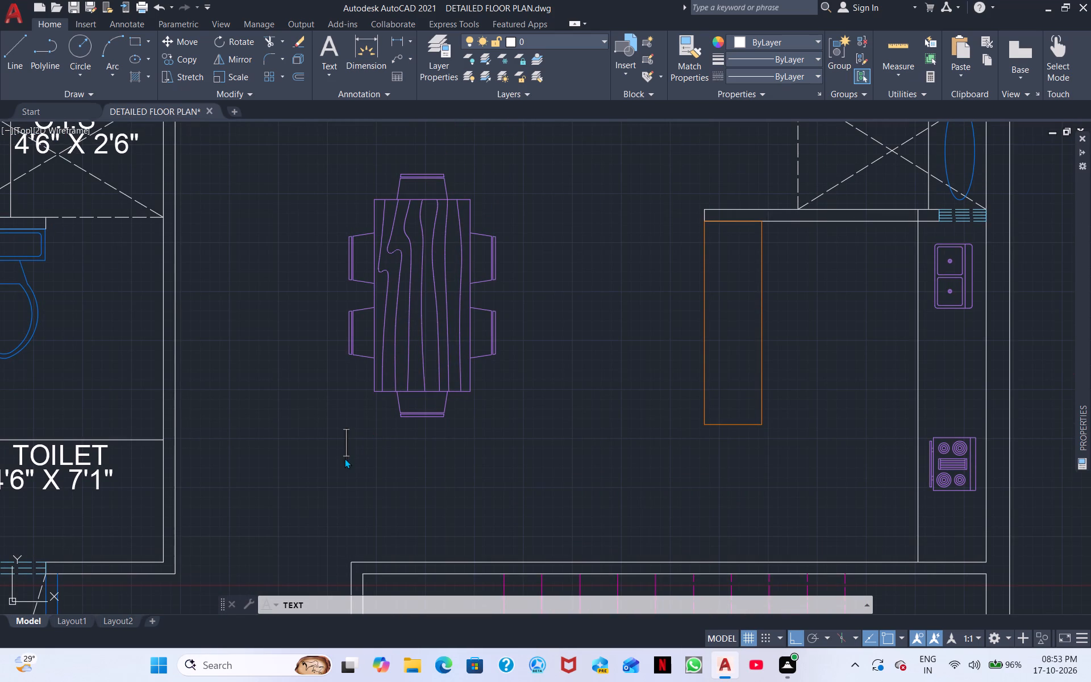
pyautogui.write('DIN')
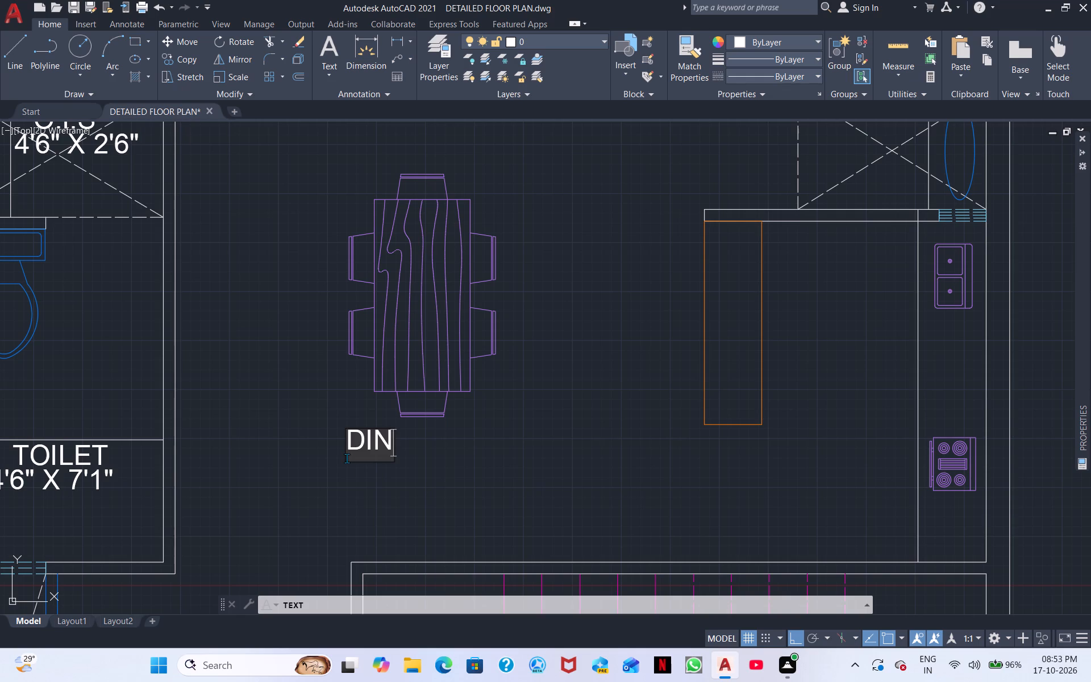
pyautogui.write('NONG')
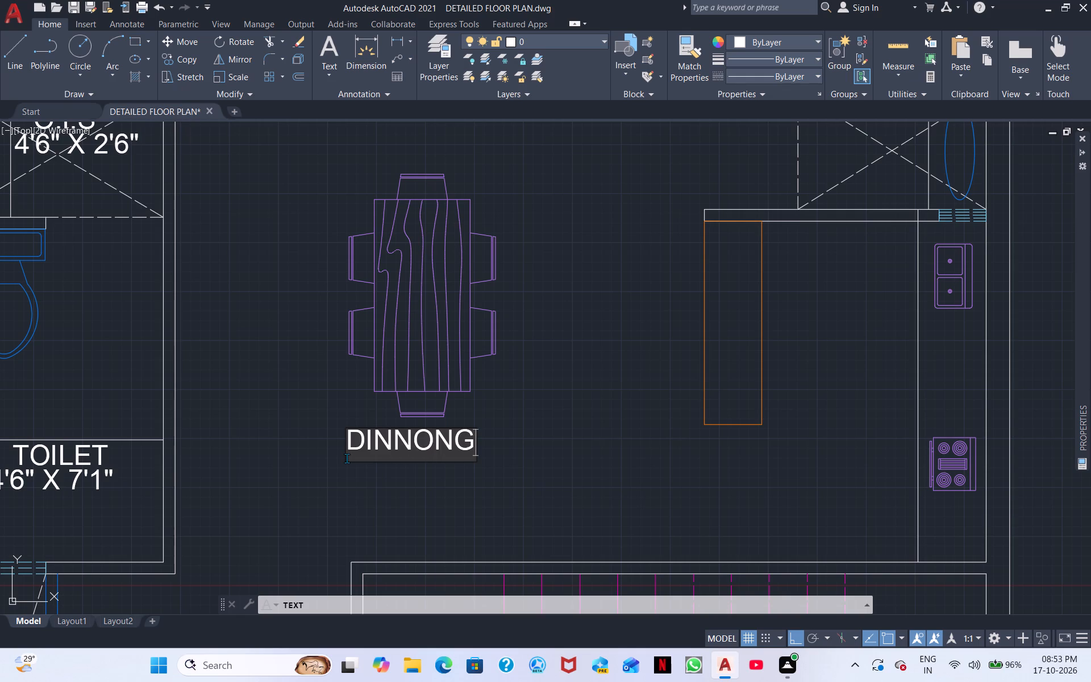
pyautogui.press('space')
pyautogui.press('BackSpace')
pyautogui.press('BackSpace')
pyautogui.press('BackSpace')
pyautogui.press('BackSpace')
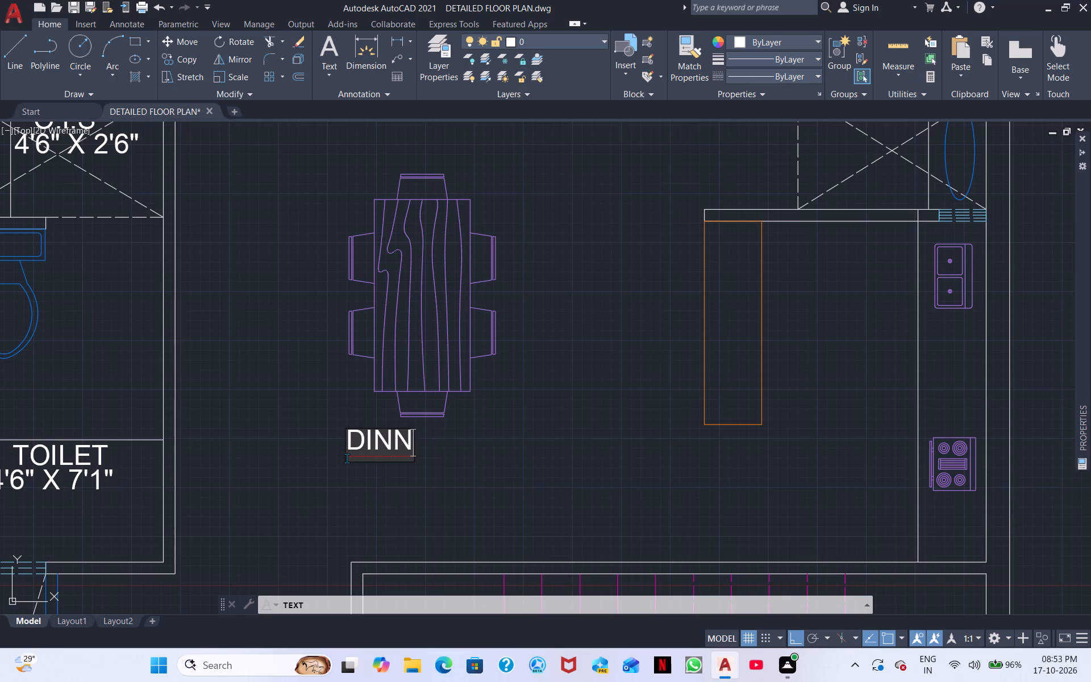
pyautogui.write('ING')
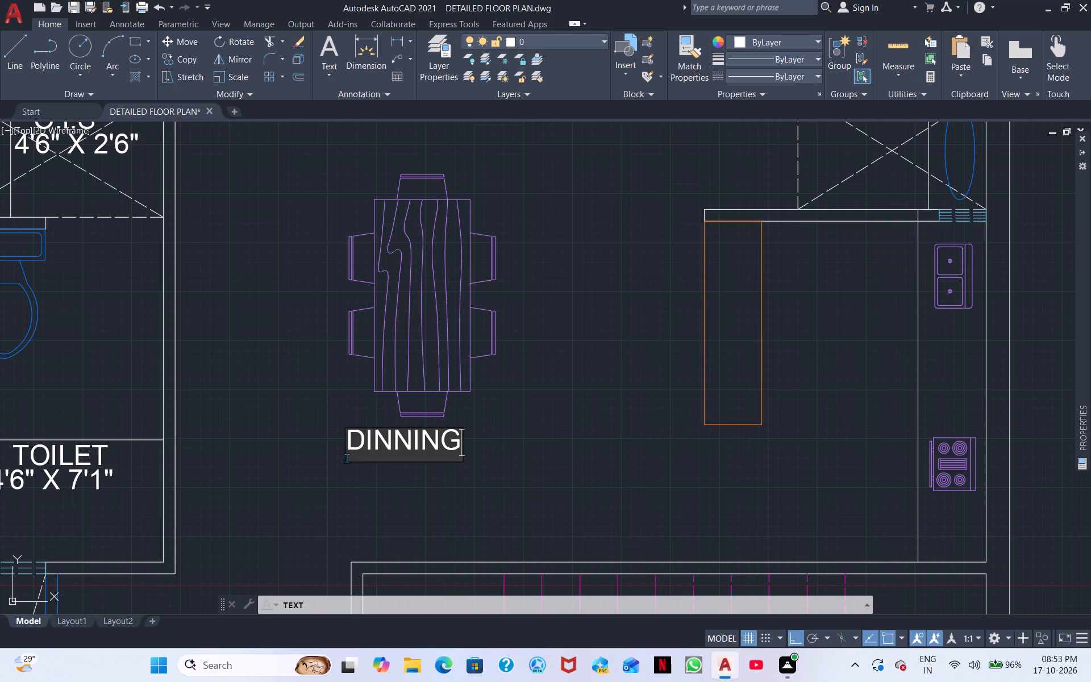
# Add the size 10'3" X 10'0" on the line beneath DINNING.
pyautogui.press('Return')
pyautogui.write('10')
pyautogui.write("'3")
pyautogui.write('"')
pyautogui.press('space')
pyautogui.write('X')
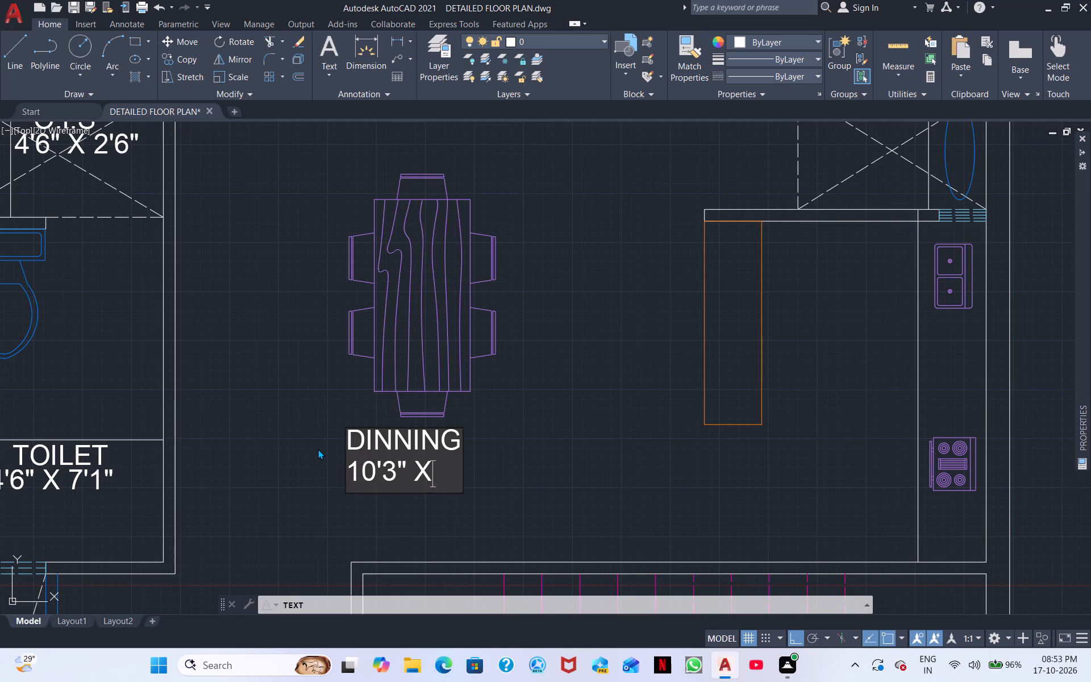
pyautogui.press('space')
pyautogui.write('10')
pyautogui.press("'")
pyautogui.write('0"')
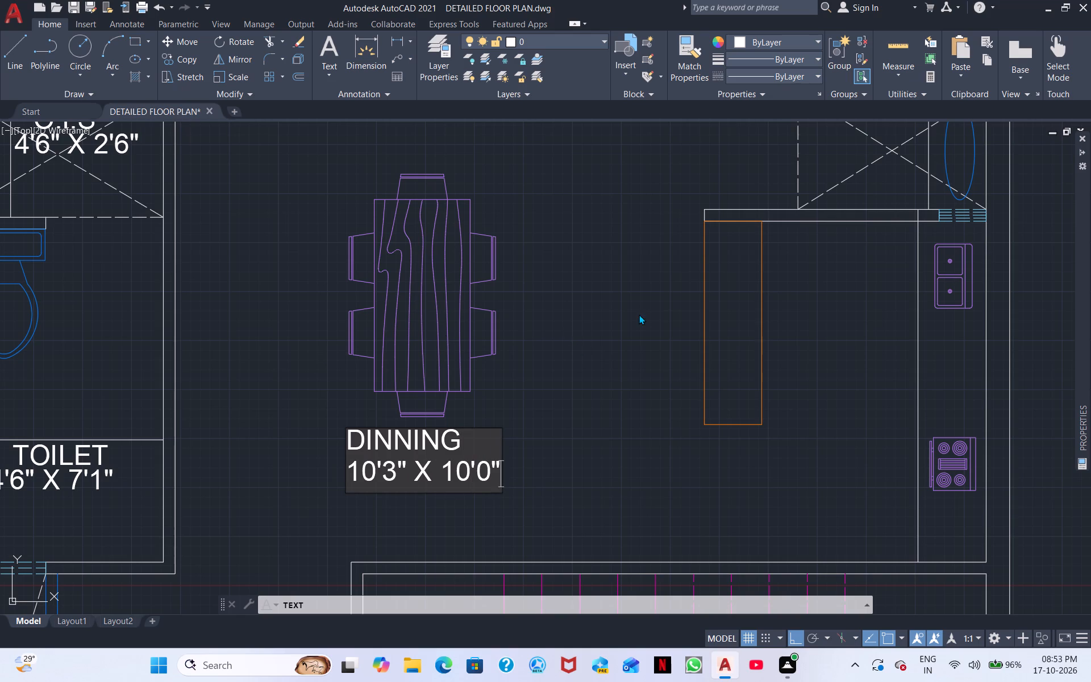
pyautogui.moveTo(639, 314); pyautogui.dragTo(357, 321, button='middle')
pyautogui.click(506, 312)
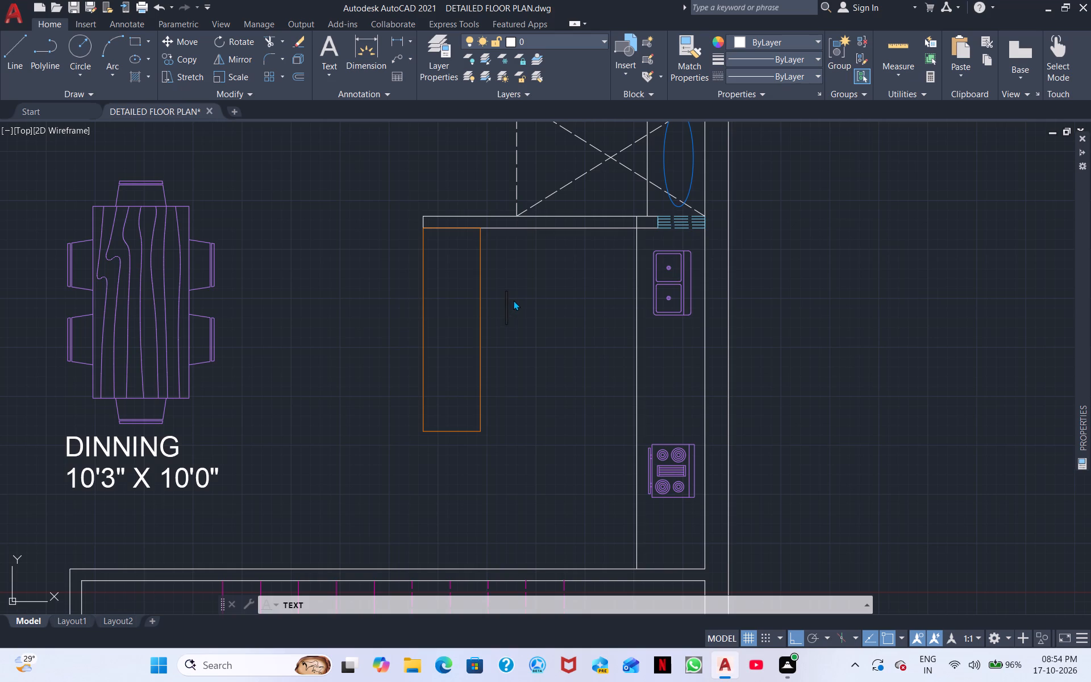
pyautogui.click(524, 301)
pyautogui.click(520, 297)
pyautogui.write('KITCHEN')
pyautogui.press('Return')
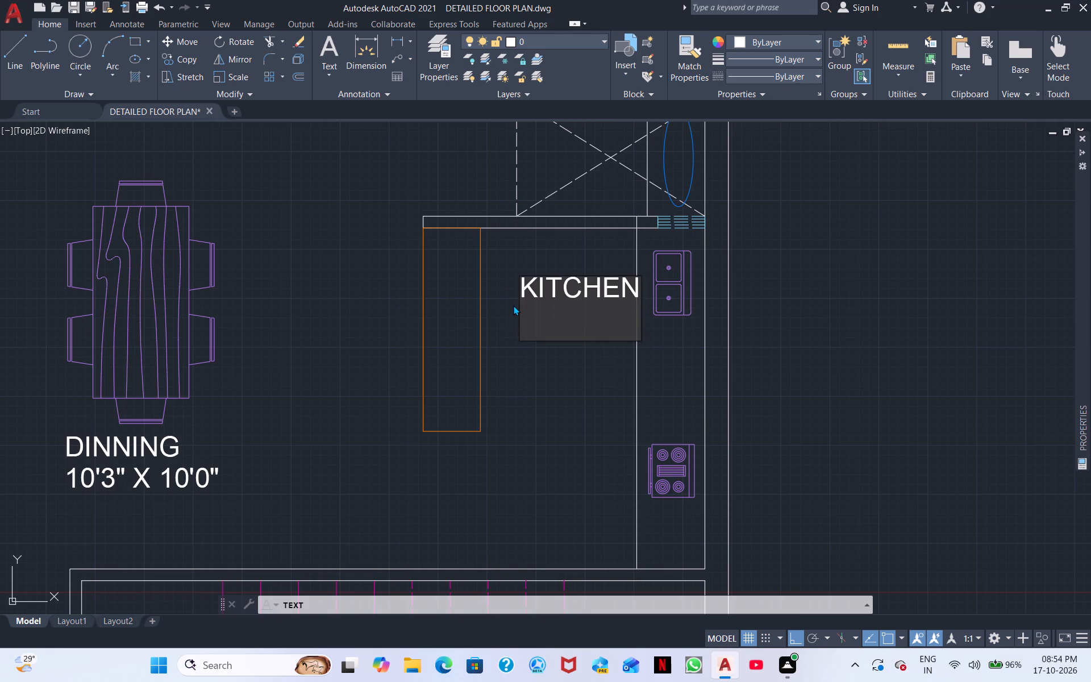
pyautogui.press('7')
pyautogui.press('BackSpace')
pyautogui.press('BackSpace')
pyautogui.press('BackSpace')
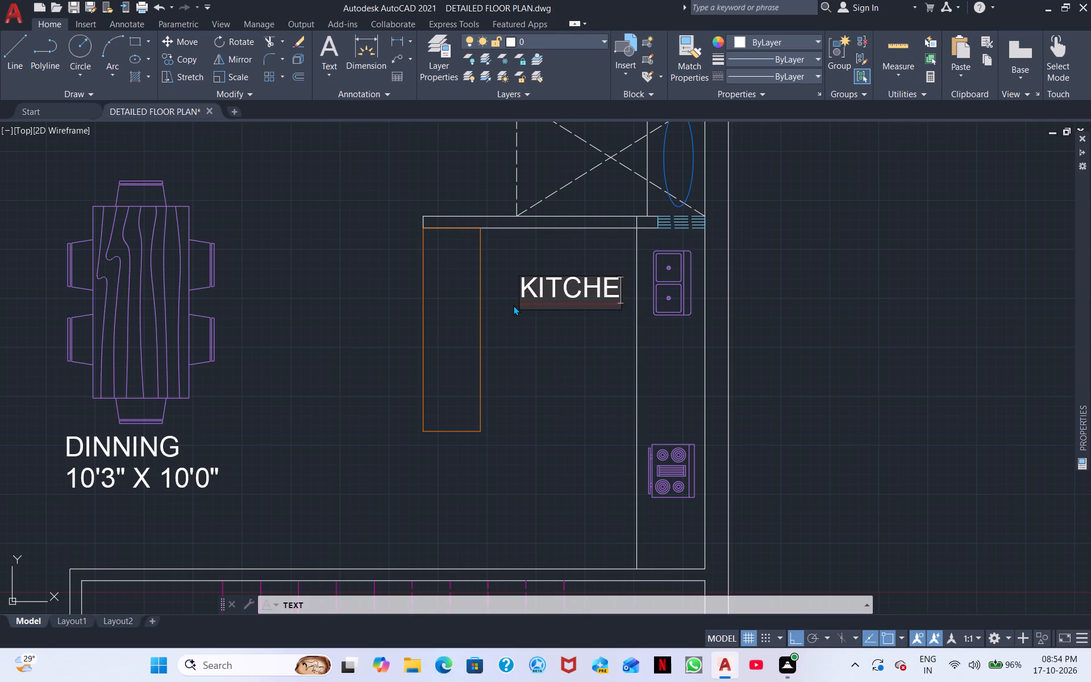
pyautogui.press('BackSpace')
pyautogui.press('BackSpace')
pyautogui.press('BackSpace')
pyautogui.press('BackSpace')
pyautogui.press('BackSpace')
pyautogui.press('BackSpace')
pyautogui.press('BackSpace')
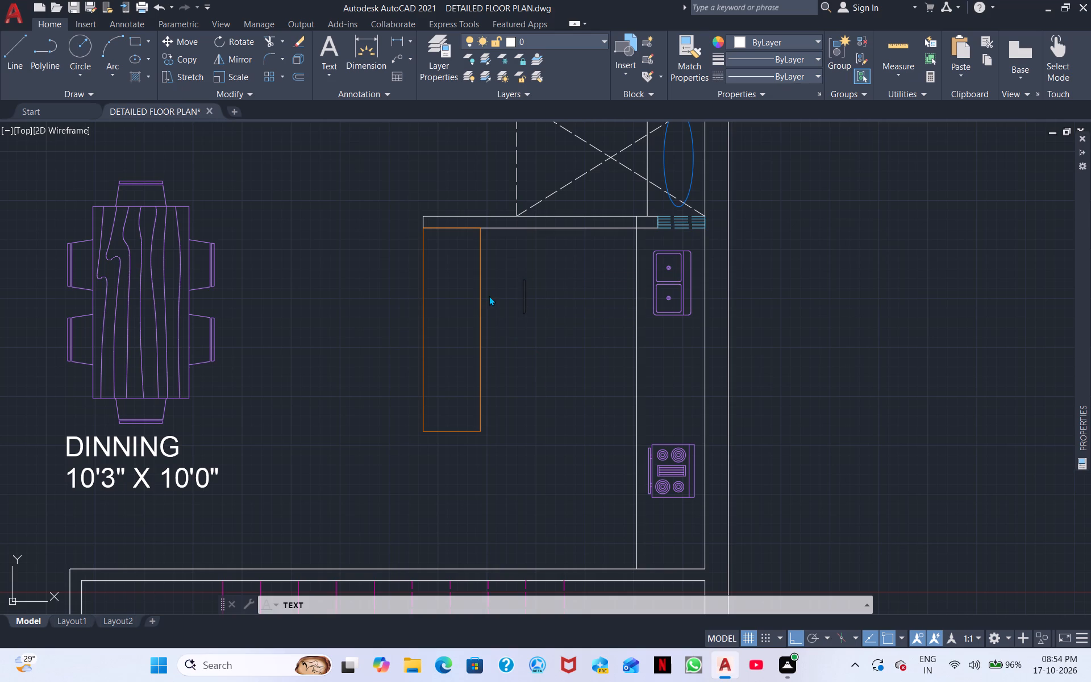
# Place the label KITCHEN just east of the orange rectangle, so it ends before the sink counter.
pyautogui.click(489, 296)
pyautogui.click(499, 295)
pyautogui.write('KITV')
pyautogui.press('BackSpace')
pyautogui.write('CHEN')
pyautogui.press('space')
# Add the size 7'0" X 7'1" on the line beneath KITCHEN.
pyautogui.press('Return')
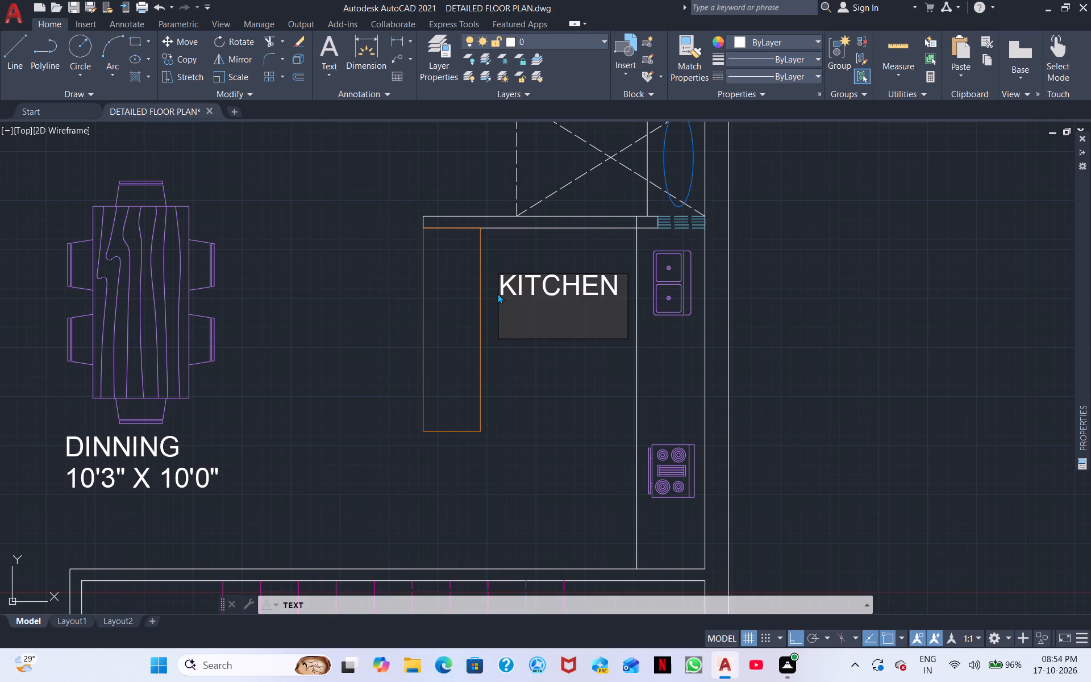
pyautogui.press('1')
pyautogui.press('BackSpace')
pyautogui.write("7'")
pyautogui.write('0" X')
pyautogui.press('space')
pyautogui.press('1')
pyautogui.press('BackSpace')
pyautogui.write("7'")
pyautogui.write('1"')
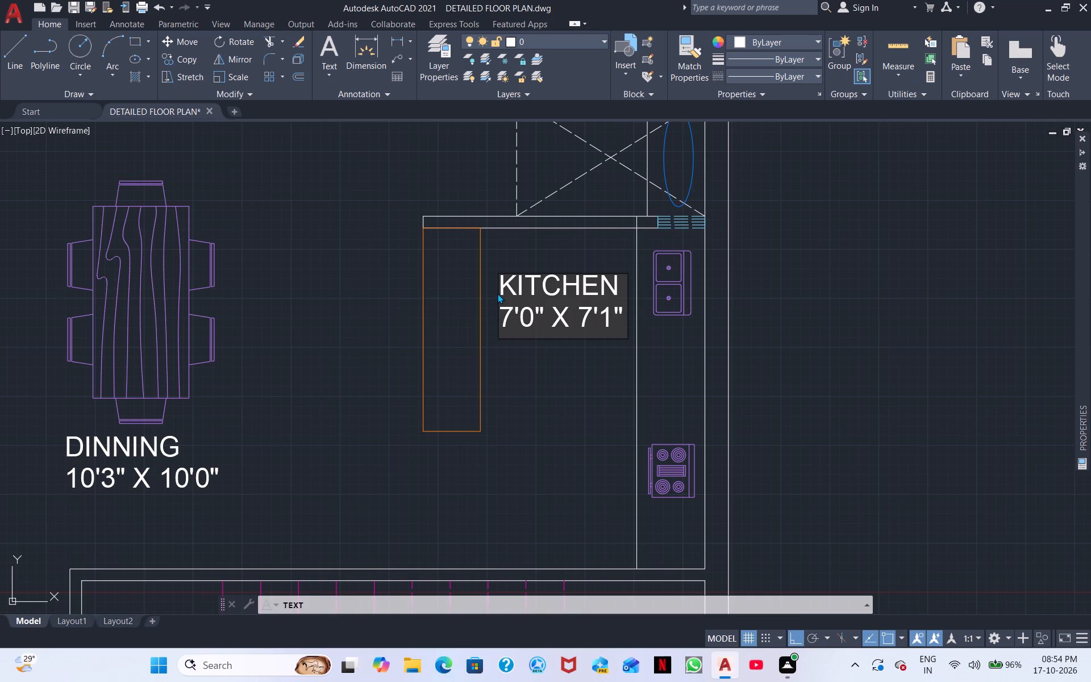
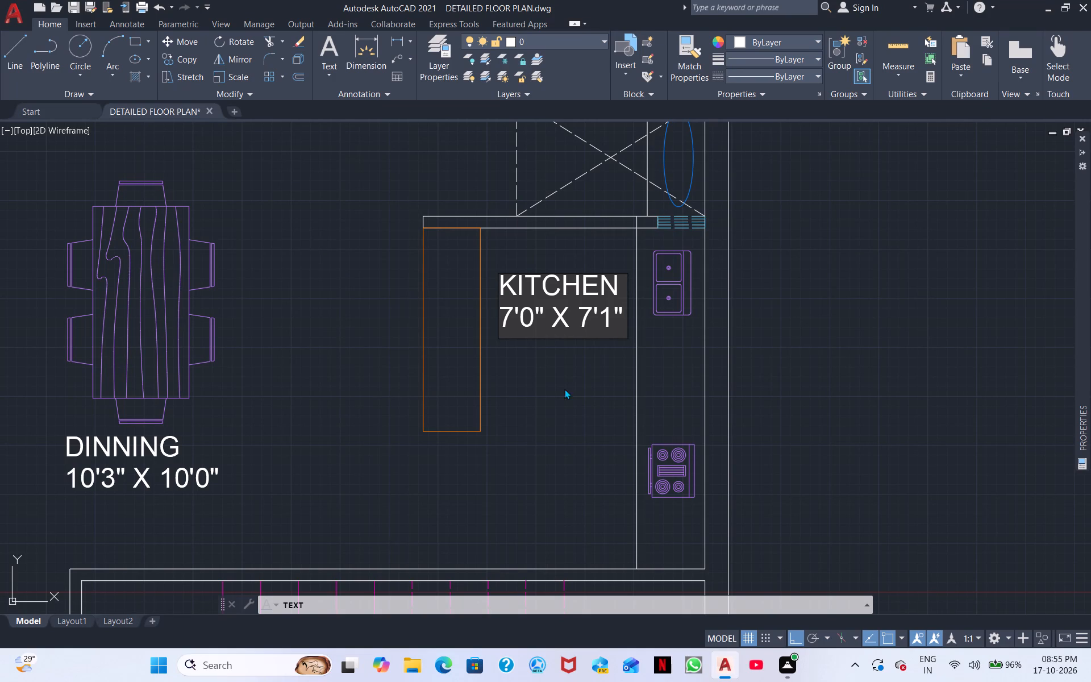
# Add the text label "BREAKFAST COUNTER" just below the orange counter rectangle beside the kitchen.
pyautogui.click(438, 385)
pyautogui.click(434, 453)
pyautogui.write('BREA')
pyautogui.press('k')
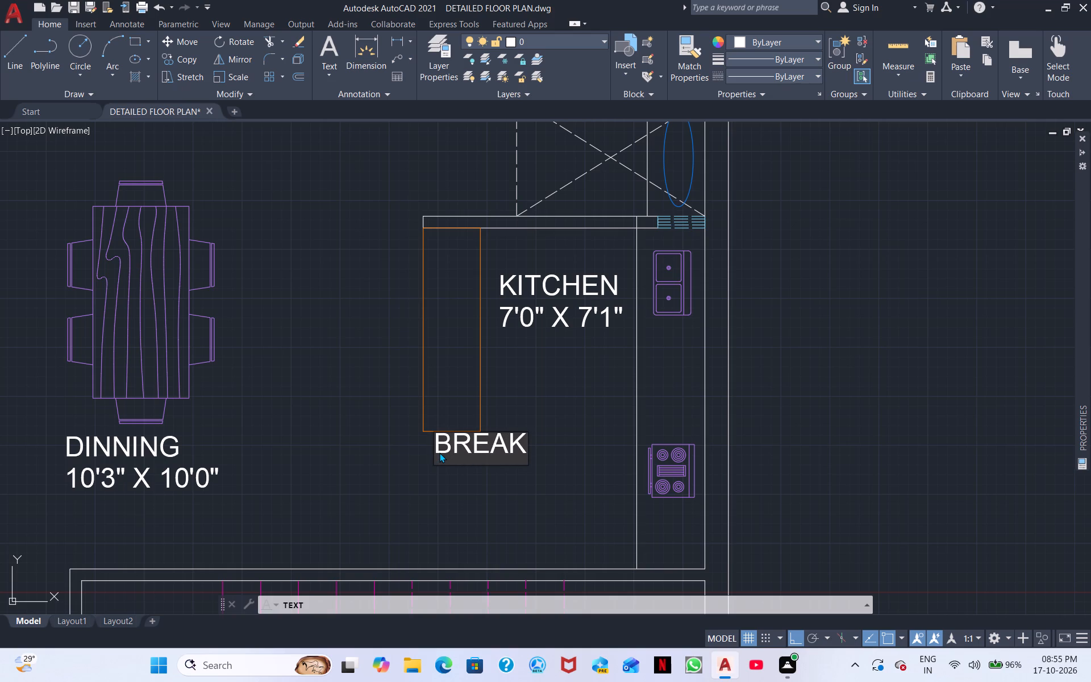
pyautogui.write('FAST')
pyautogui.press('space')
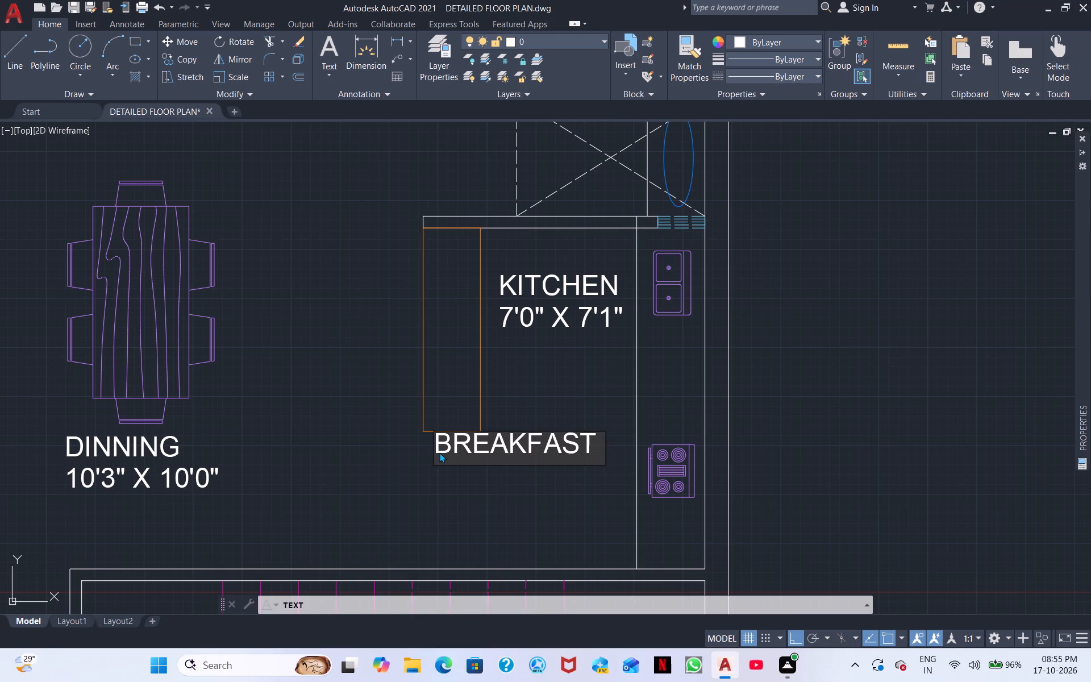
pyautogui.write('COUNT')
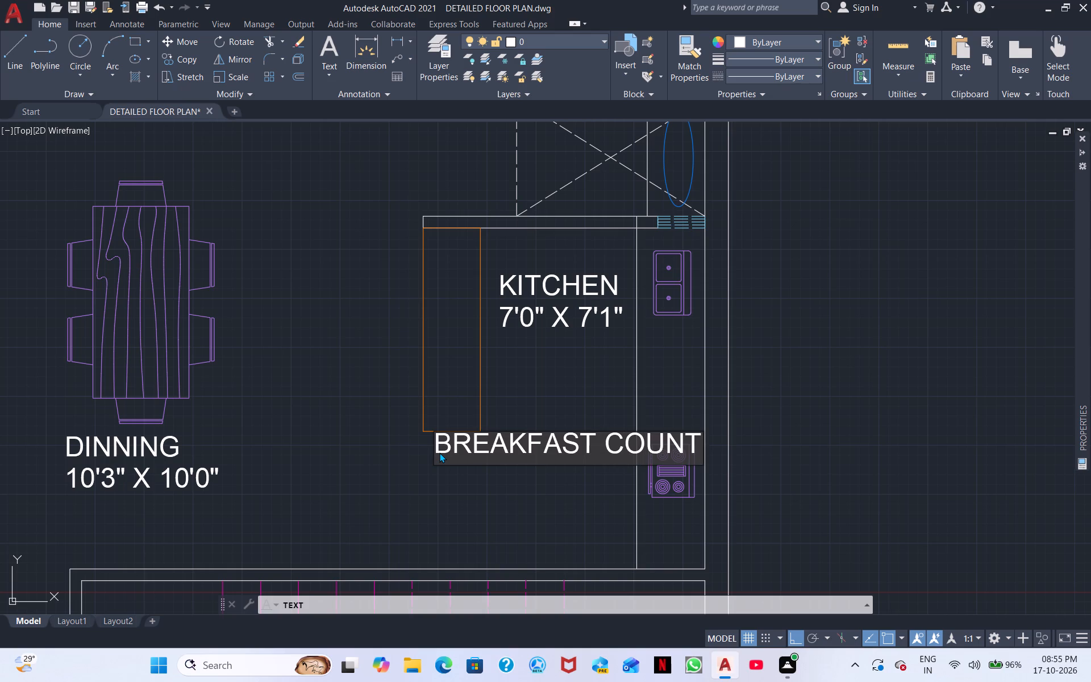
pyautogui.write('ER')
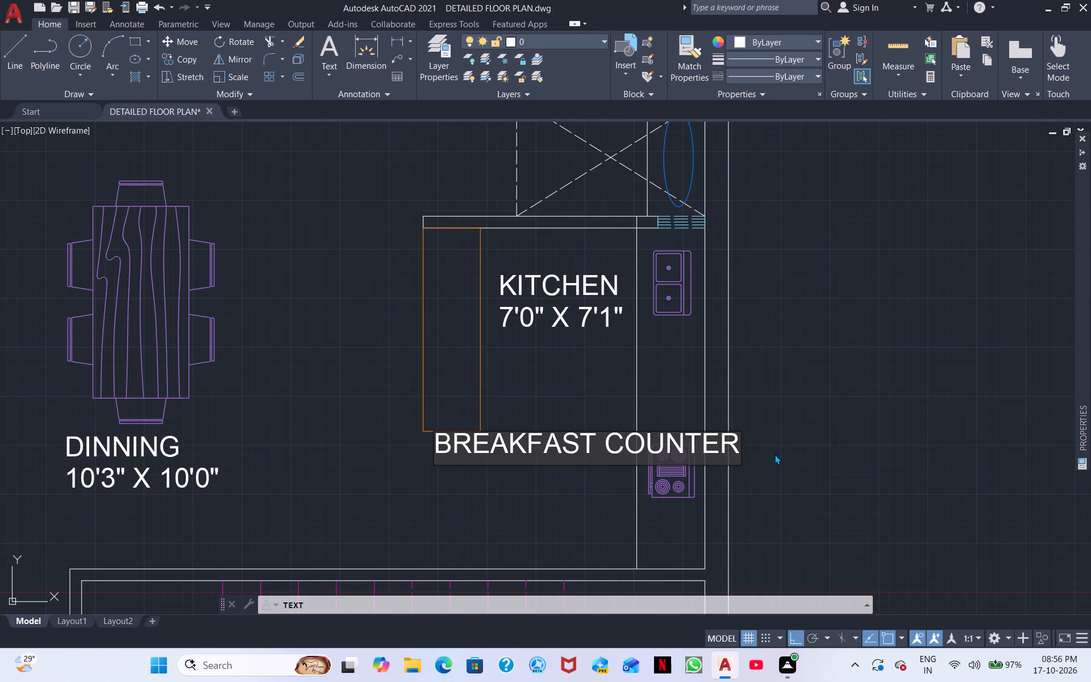
pyautogui.press('Return')
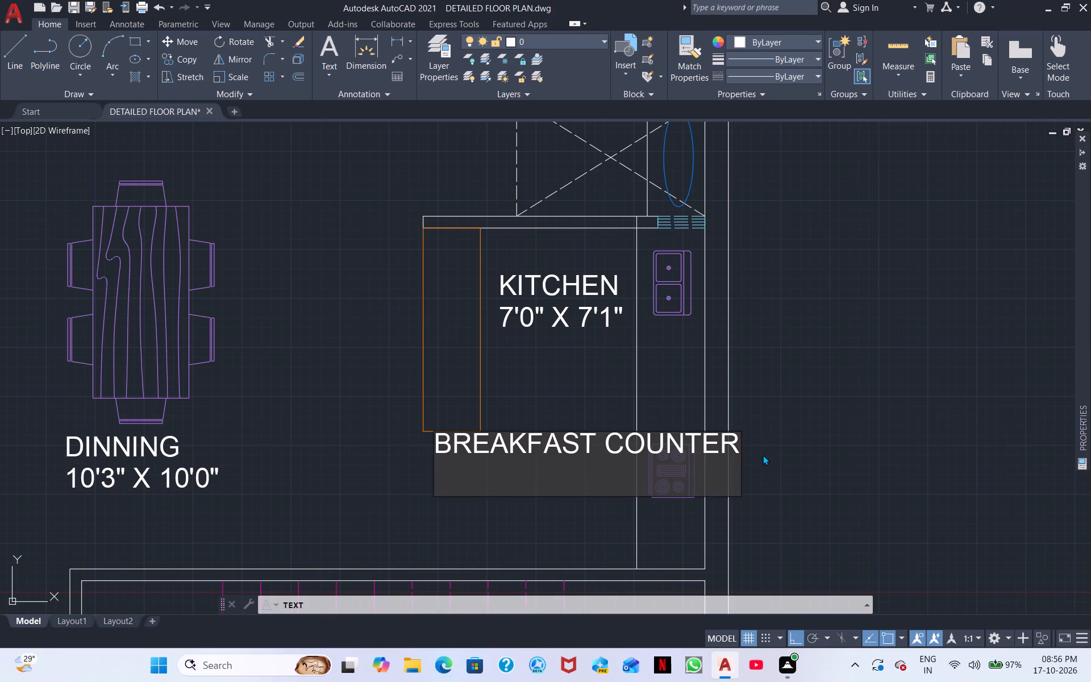
pyautogui.click(826, 394)
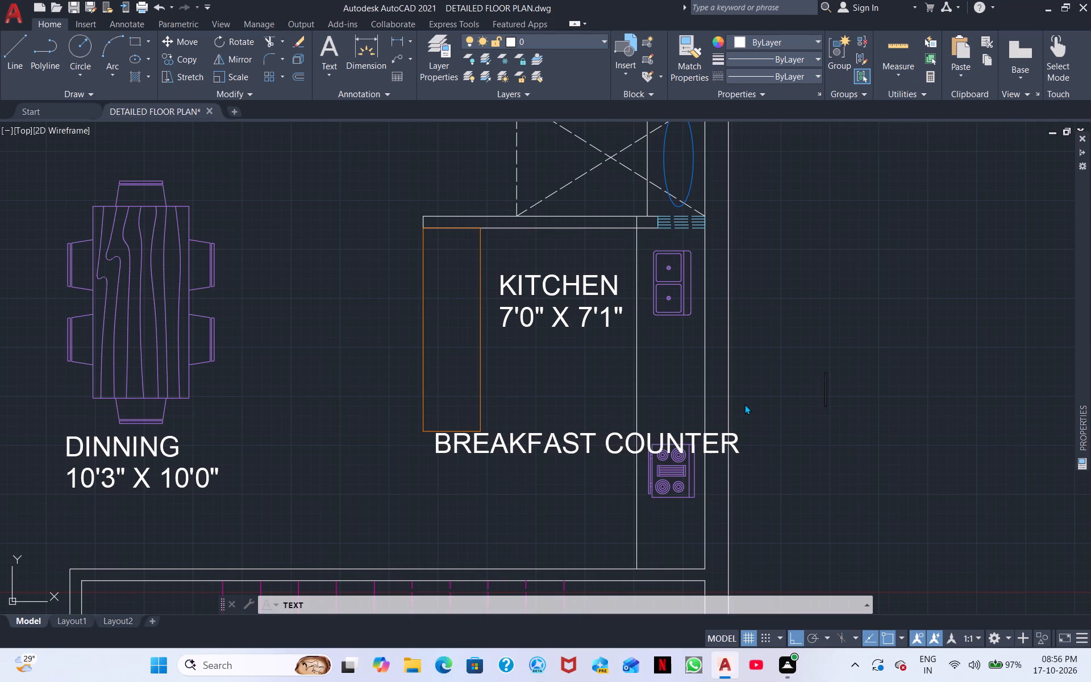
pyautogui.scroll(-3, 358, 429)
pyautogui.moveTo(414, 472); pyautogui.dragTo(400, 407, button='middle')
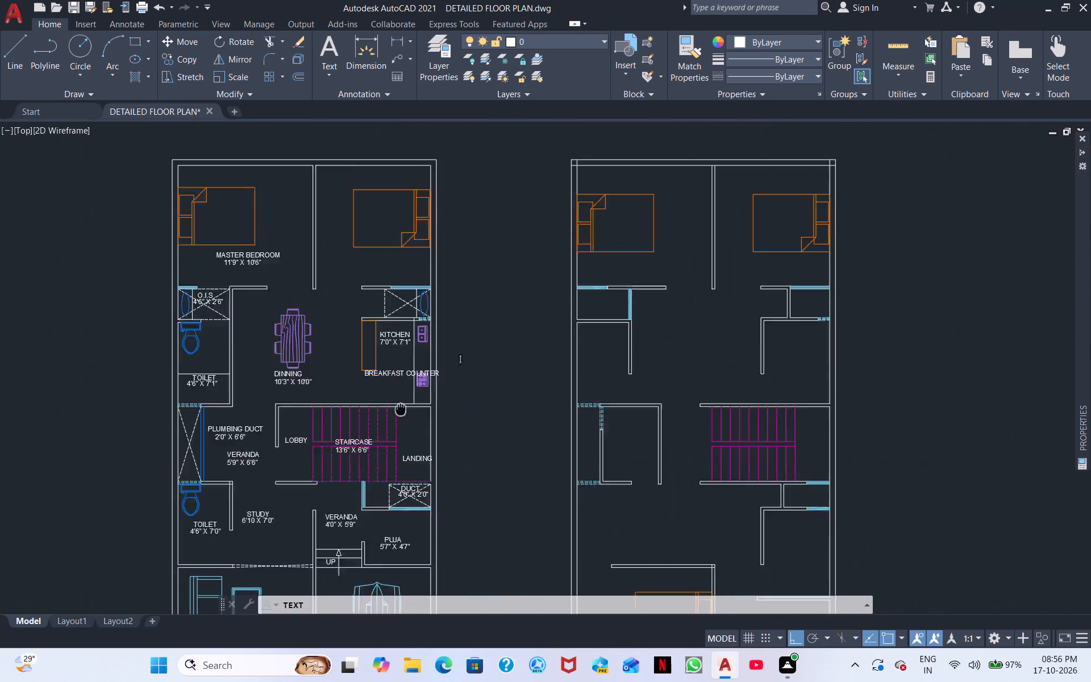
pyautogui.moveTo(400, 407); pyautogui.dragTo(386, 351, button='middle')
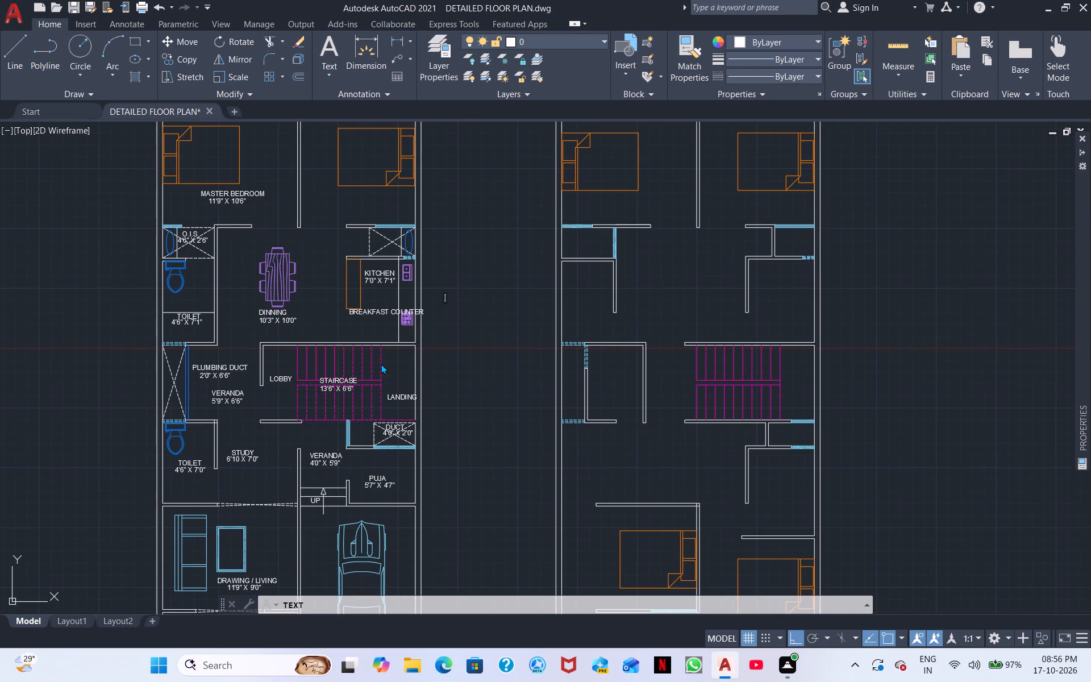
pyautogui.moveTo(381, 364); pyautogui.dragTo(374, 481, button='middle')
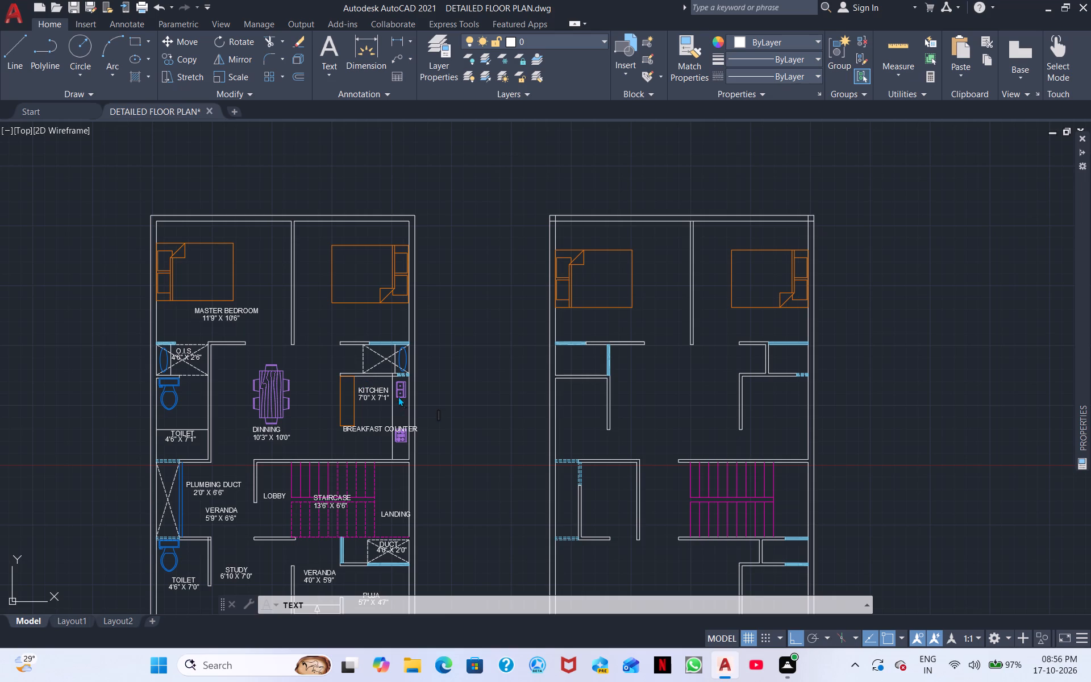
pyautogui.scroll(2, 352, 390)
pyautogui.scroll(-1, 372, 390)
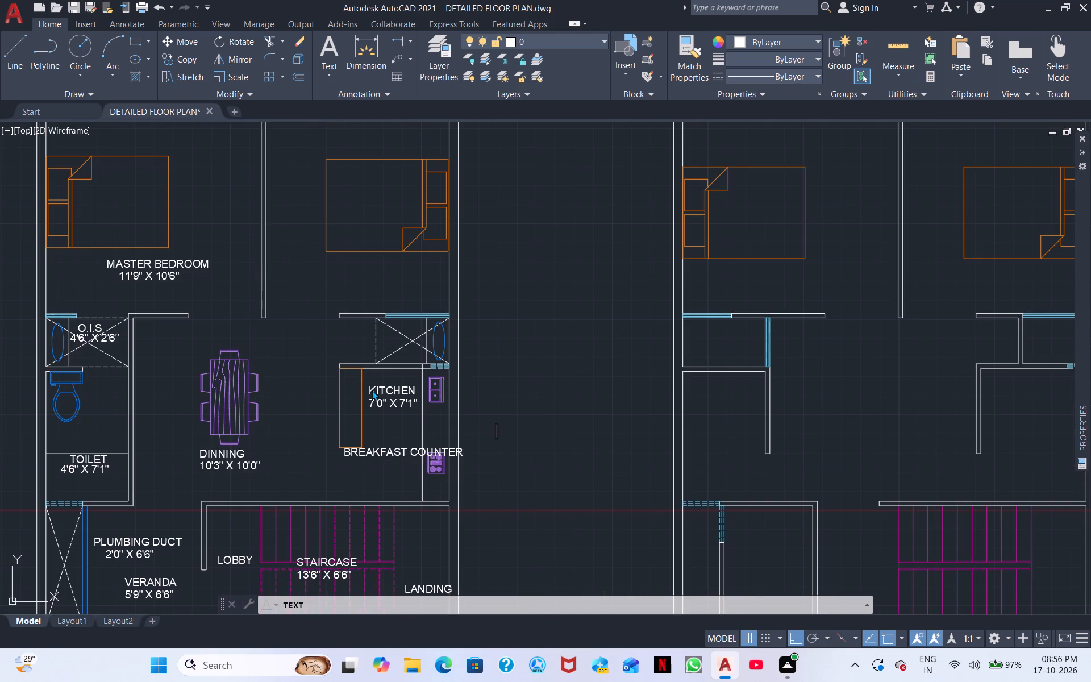
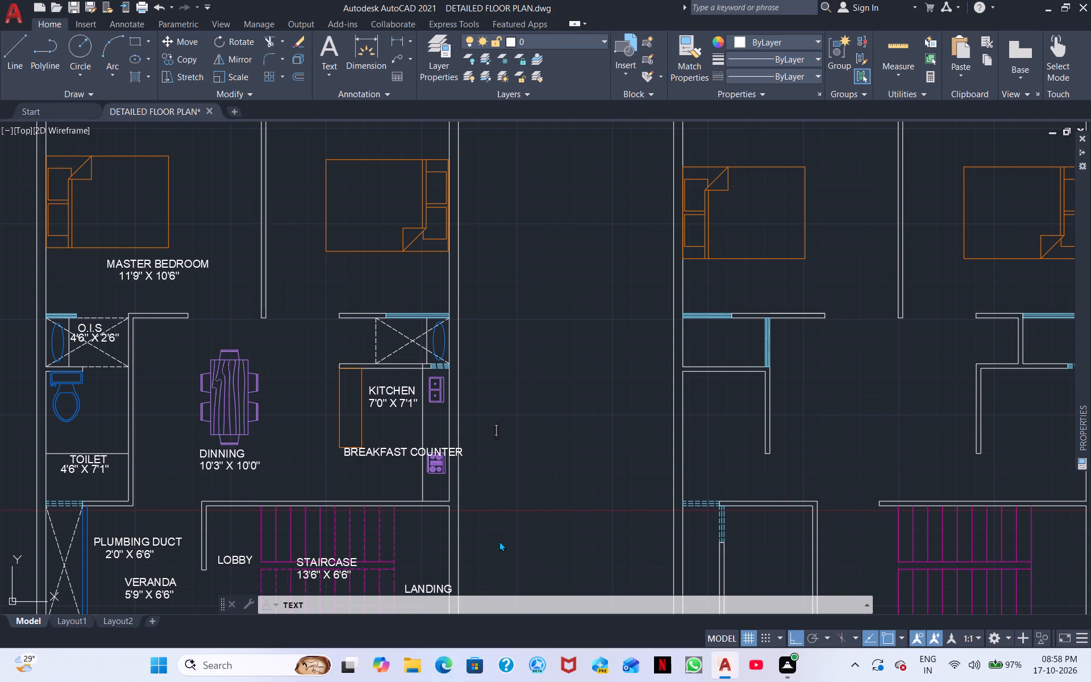
# Add the two-line text label "BEDROOM" and "10'0" X 10'6"" below the bed in the bedroom beside the master bedroom.
pyautogui.moveTo(529, 467); pyautogui.dragTo(632, 463, button='middle')
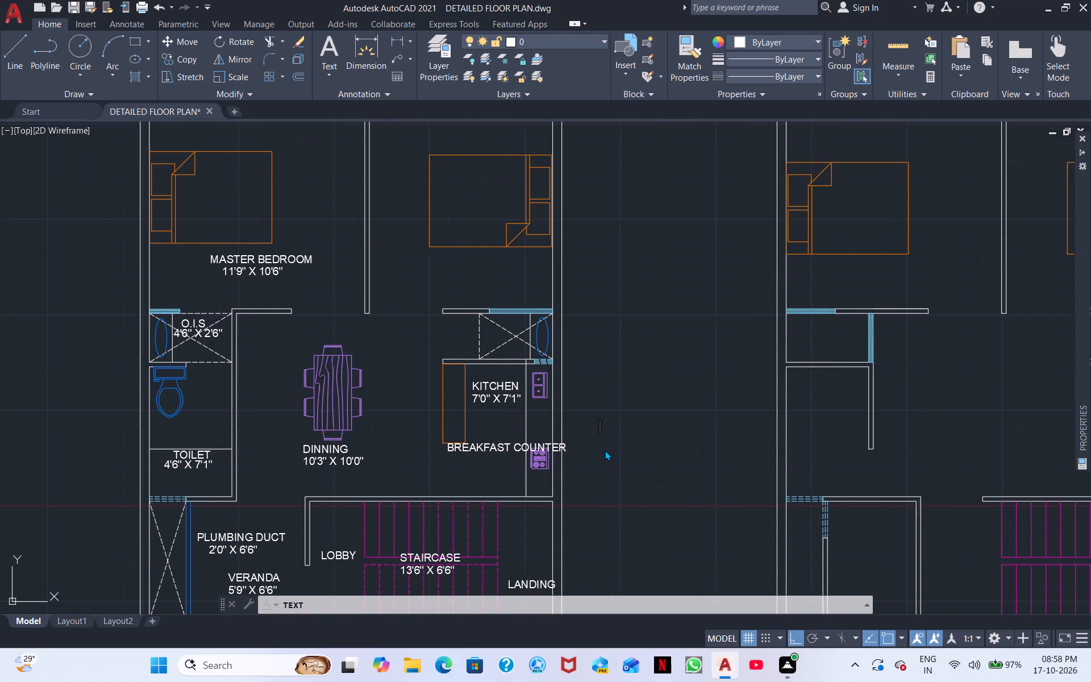
pyautogui.moveTo(598, 424); pyautogui.dragTo(706, 652, button='middle')
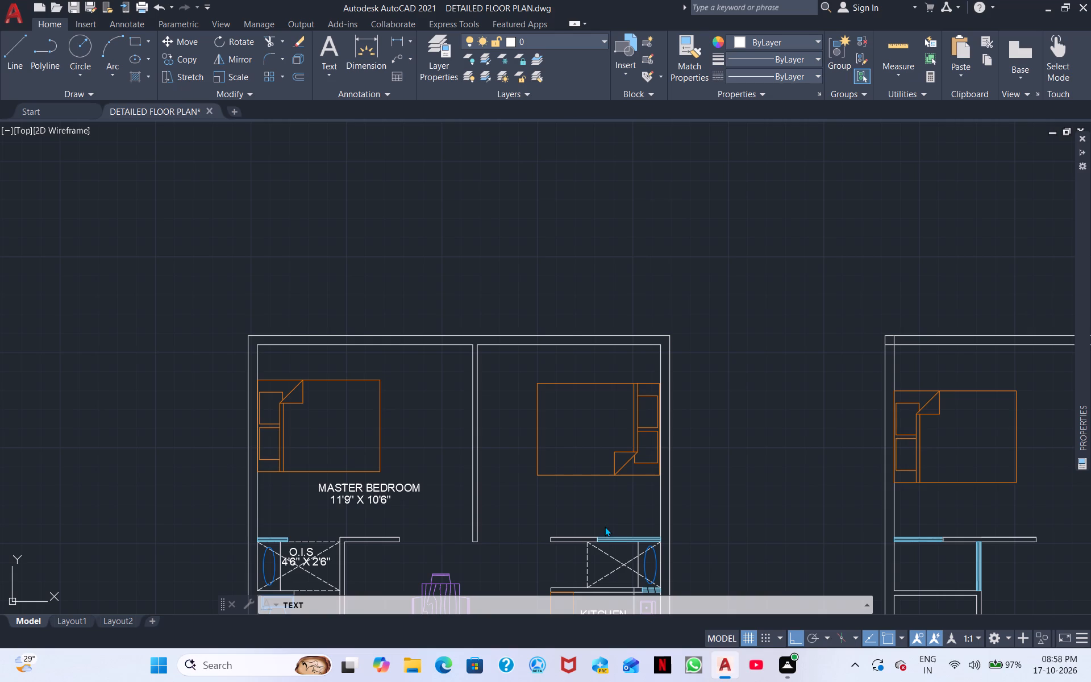
pyautogui.click(525, 496)
pyautogui.write('BED')
pyautogui.write('ROON')
pyautogui.press('BackSpace')
pyautogui.press('m')
pyautogui.press('Return')
pyautogui.write('10\'0"')
pyautogui.press('space')
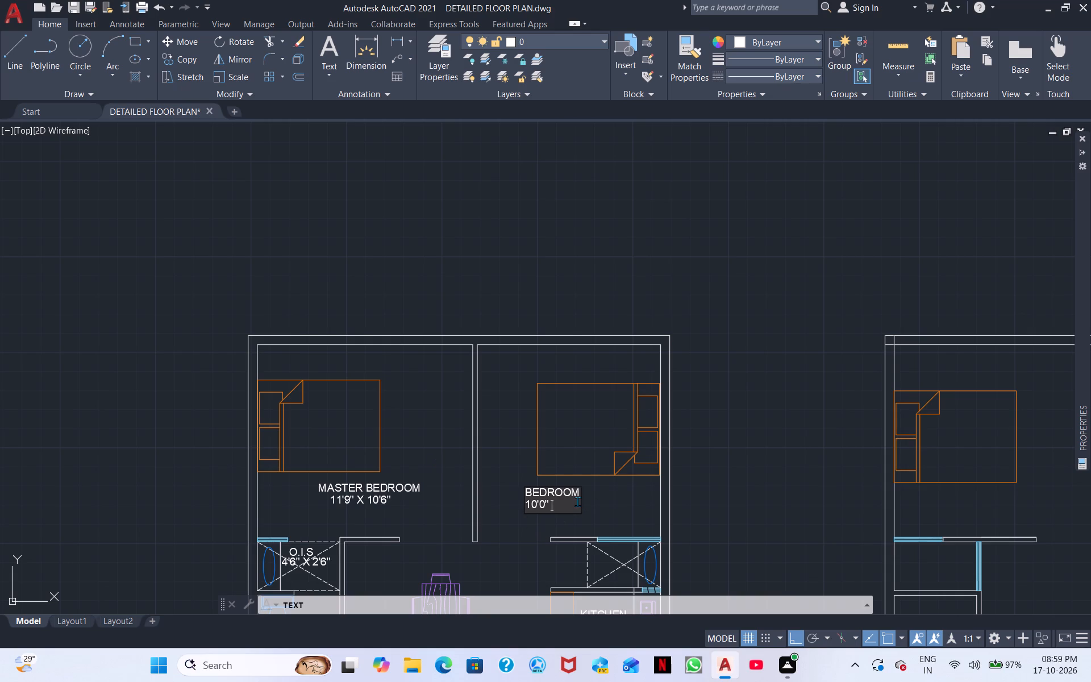
pyautogui.write('X')
pyautogui.press('space')
pyautogui.write("10'")
pyautogui.write('6"')
# Add the text label "O.T.S" in the upper part of the dashed crossed shaft between the bedroom and the kitchen.
pyautogui.moveTo(623, 511); pyautogui.dragTo(498, 501, button='middle')
pyautogui.scroll(-1, 554, 513)
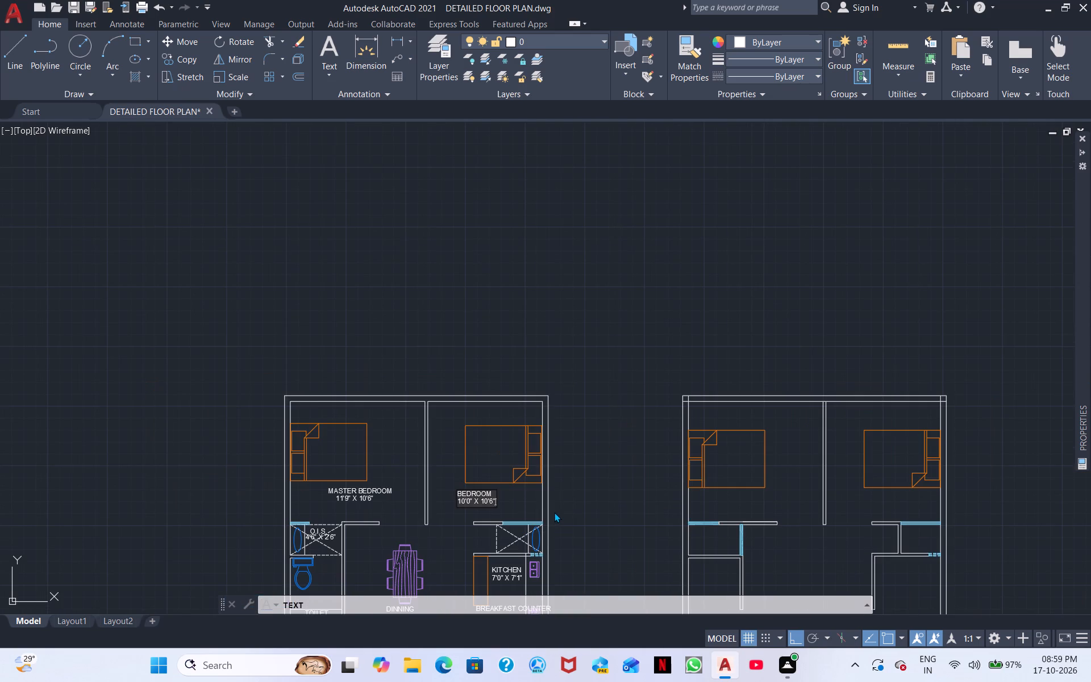
pyautogui.scroll(1, 563, 501)
pyautogui.moveTo(566, 540); pyautogui.dragTo(650, 472, button='middle')
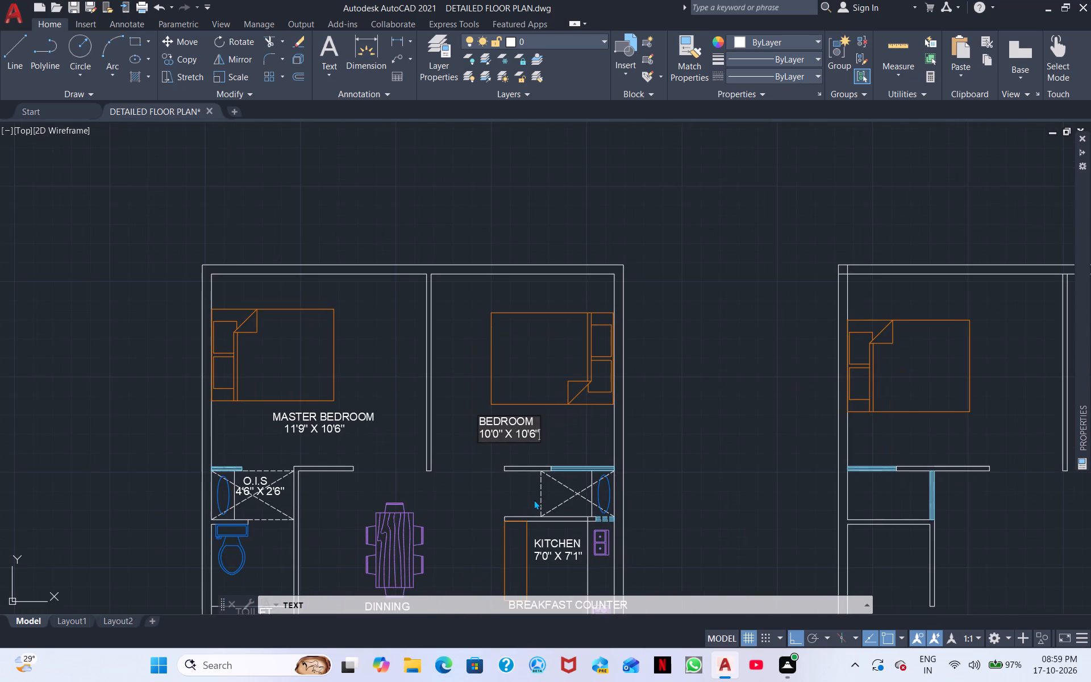
pyautogui.moveTo(534, 500); pyautogui.dragTo(619, 518, button='middle')
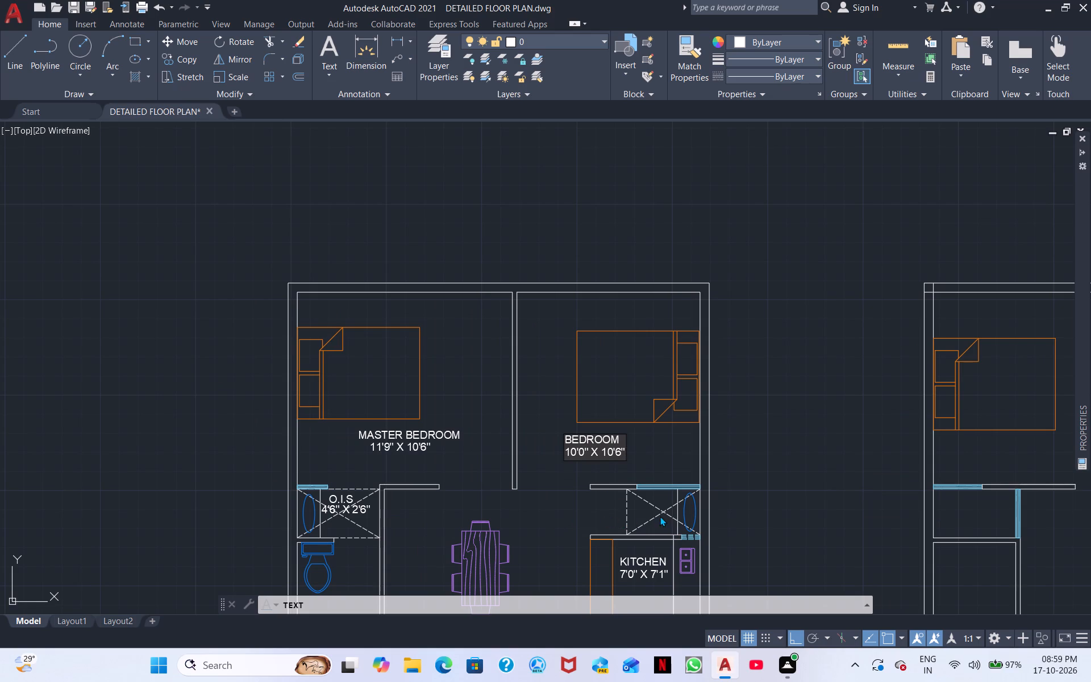
pyautogui.click(641, 501)
pyautogui.scroll(1, 644, 506)
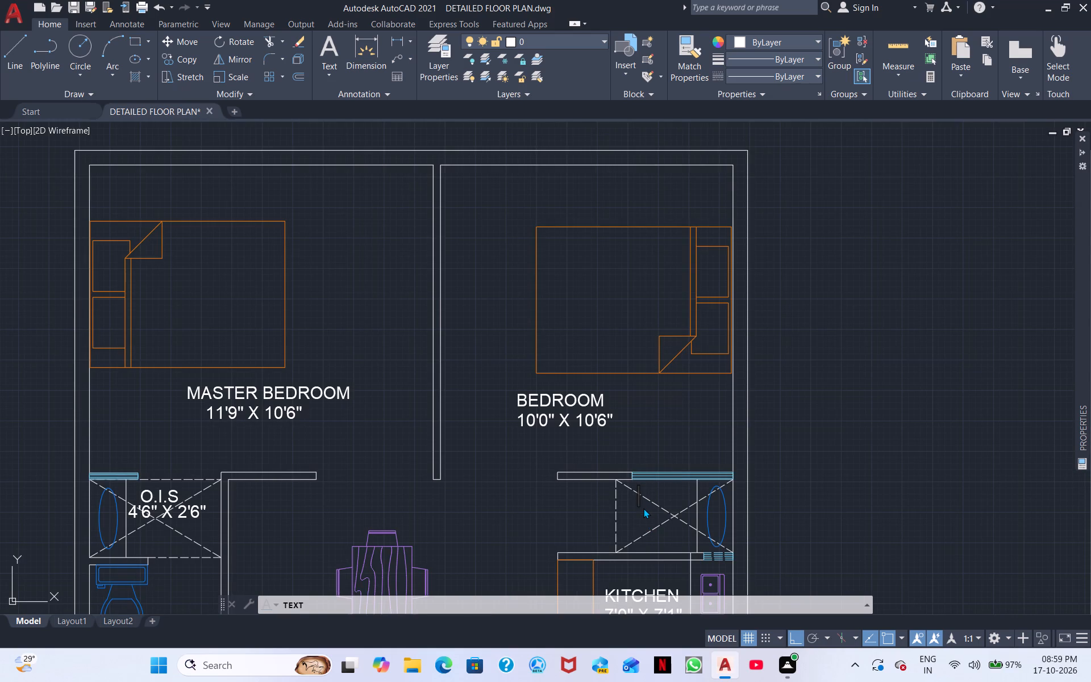
pyautogui.press('o')
pyautogui.press('.')
pyautogui.write('T.')
pyautogui.press('s')
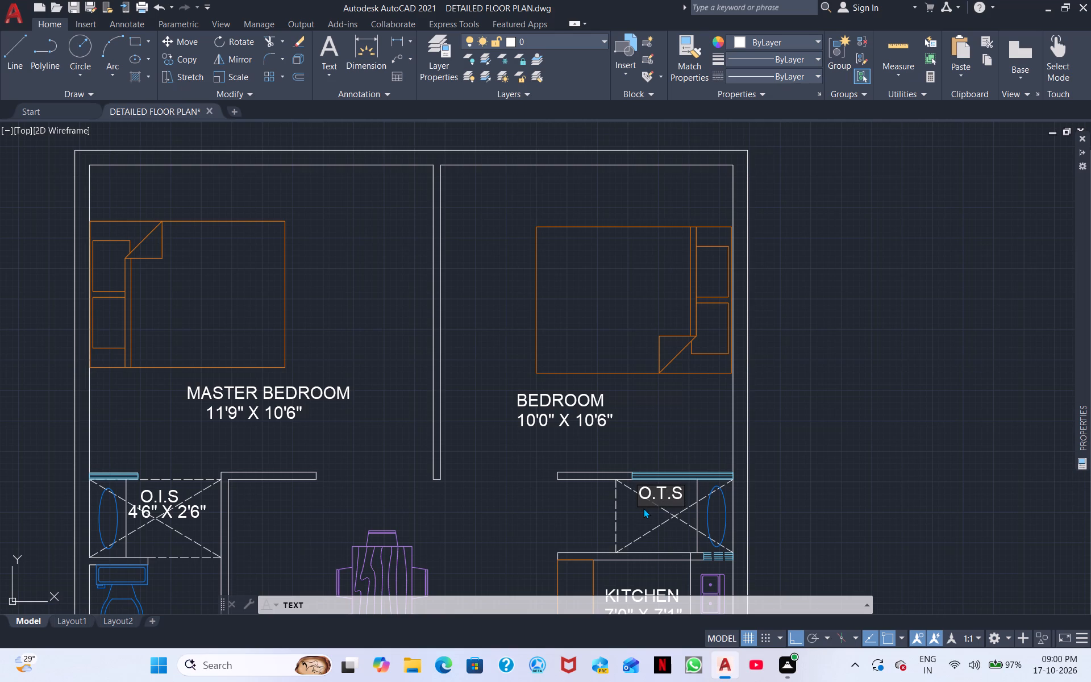
# Add the size text "4'0" X 2'6"" just below the O.T.S label and finish the text command.
pyautogui.click(628, 517)
pyautogui.write('4\'0" X')
pyautogui.press('space')
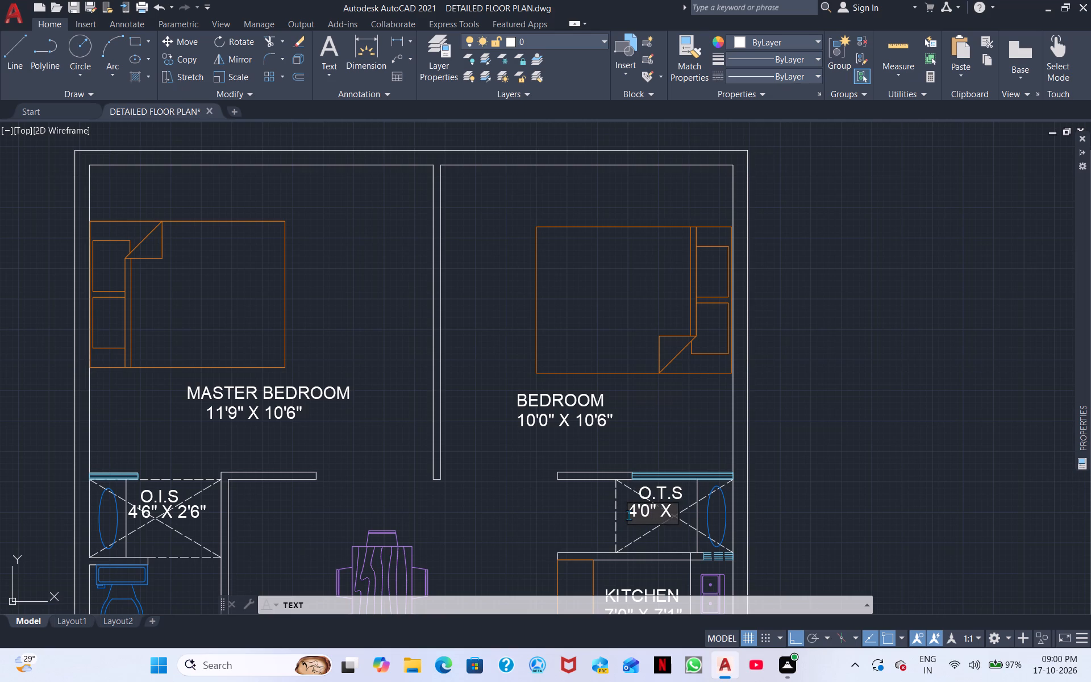
pyautogui.write('2\'6"')
pyautogui.moveTo(395, 398); pyautogui.dragTo(364, 275, button='middle')
pyautogui.click(790, 352)
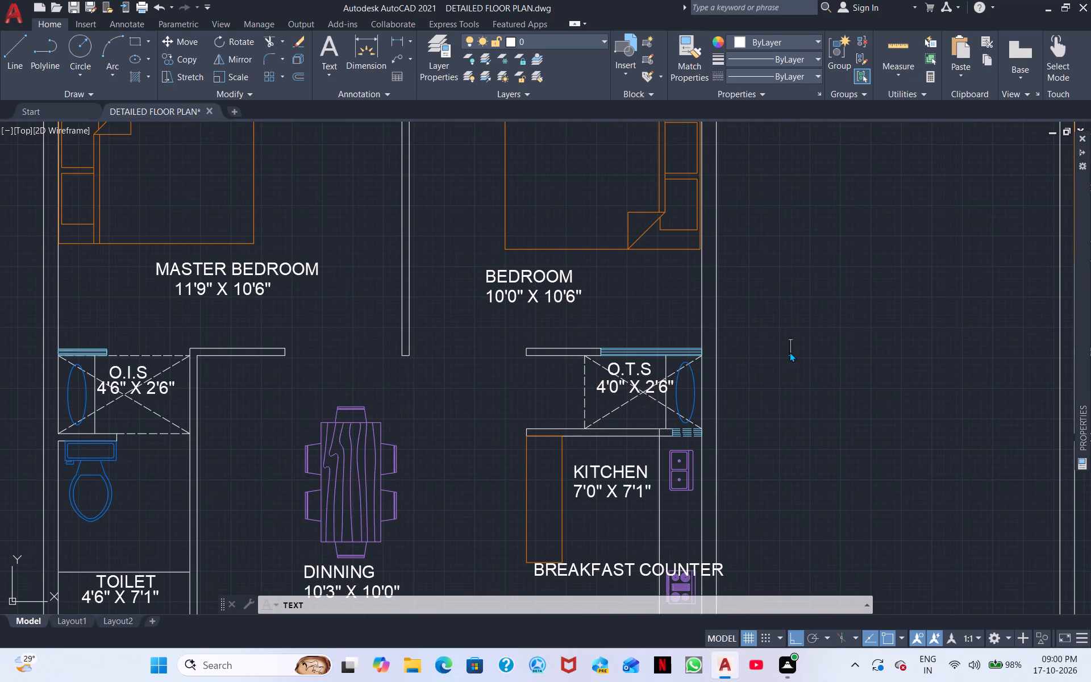
pyautogui.scroll(-1, 784, 352)
pyautogui.moveTo(810, 371); pyautogui.dragTo(759, 333, button='middle')
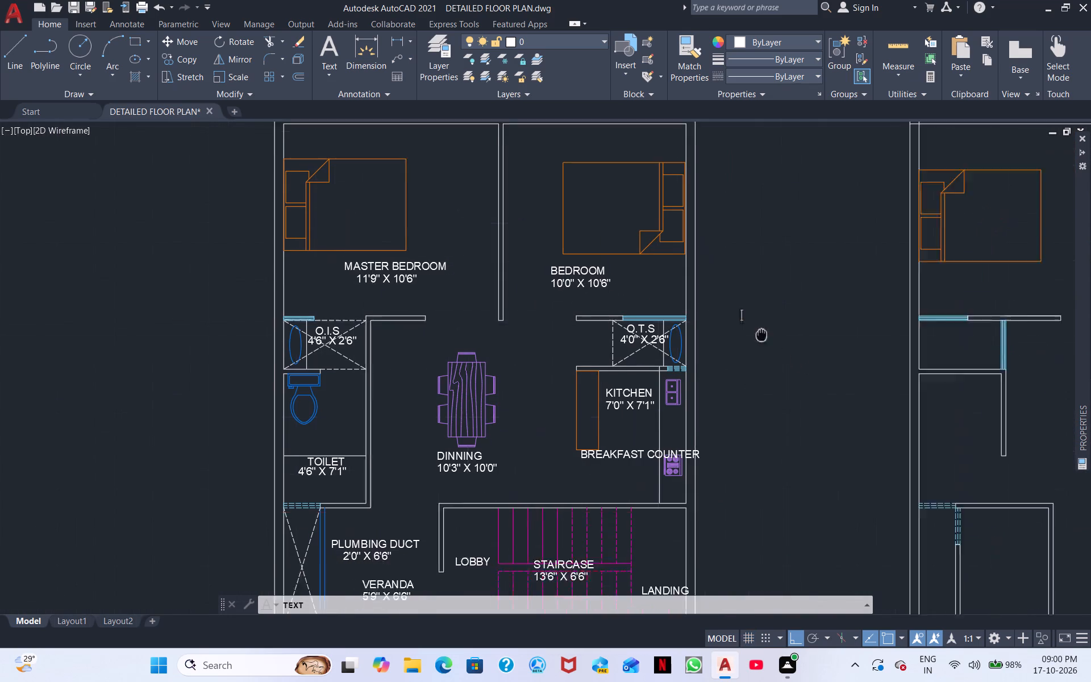
pyautogui.moveTo(759, 333); pyautogui.dragTo(661, 270, button='middle')
pyautogui.moveTo(696, 331); pyautogui.dragTo(626, 286, button='middle')
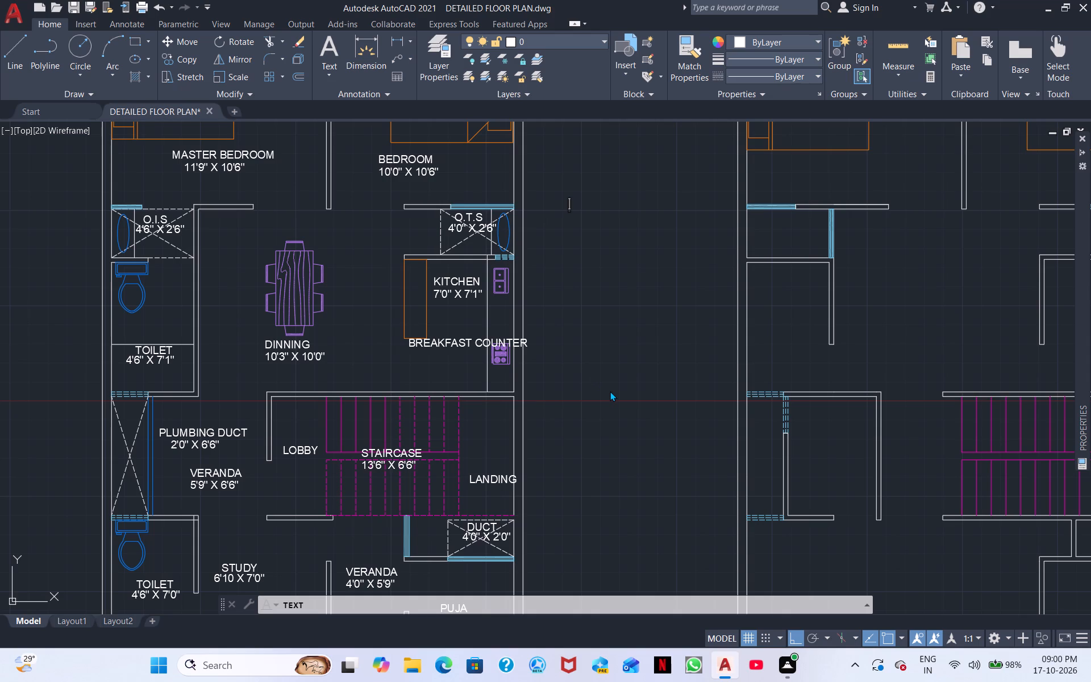
pyautogui.press('Escape')
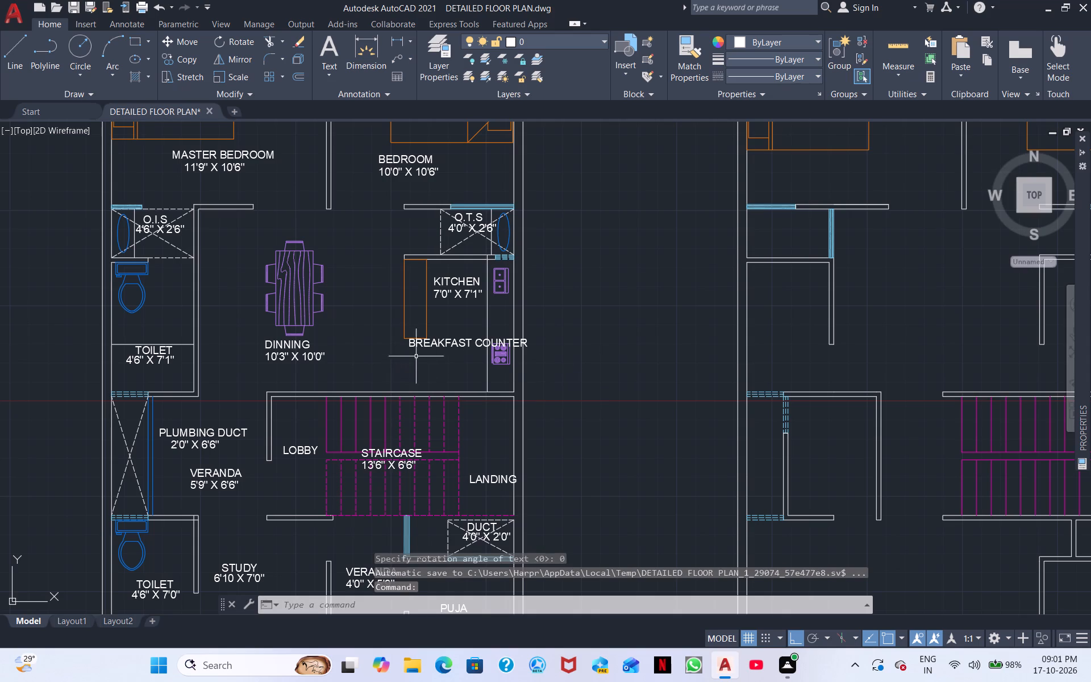
# Scale the BREAKFAST COUNTER label down to about half its size, using its lower-left insertion point as base.
pyautogui.click(443, 344)
pyautogui.rightClick(438, 356)
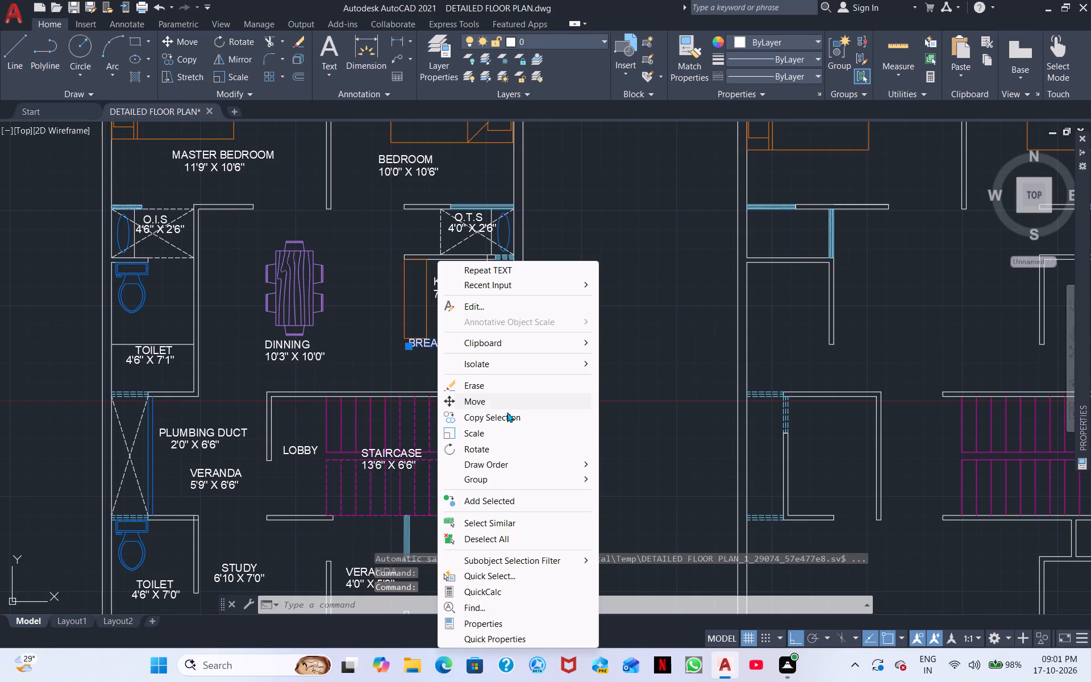
pyautogui.click(478, 430)
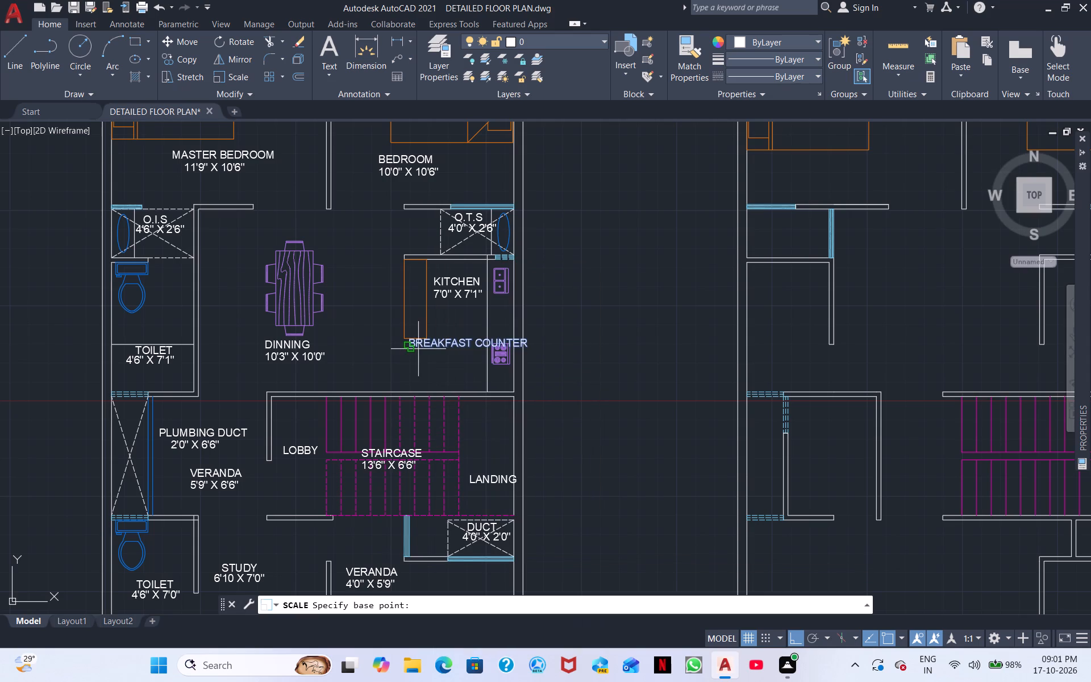
pyautogui.click(417, 348)
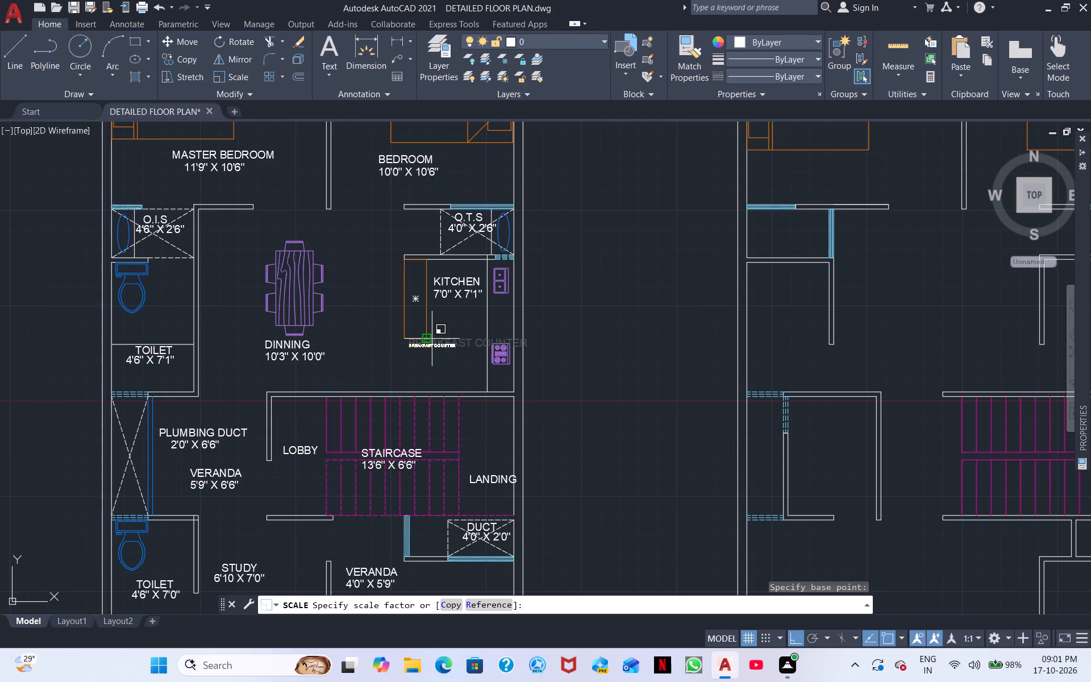
pyautogui.click(444, 340)
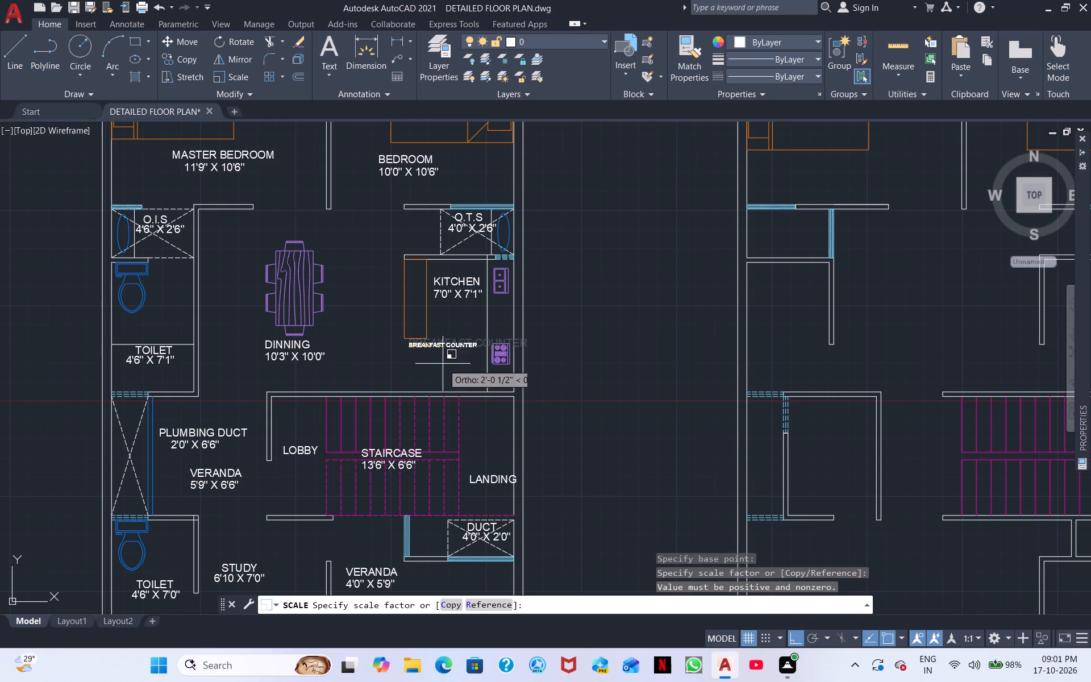
pyautogui.click(445, 353)
pyautogui.click(440, 358)
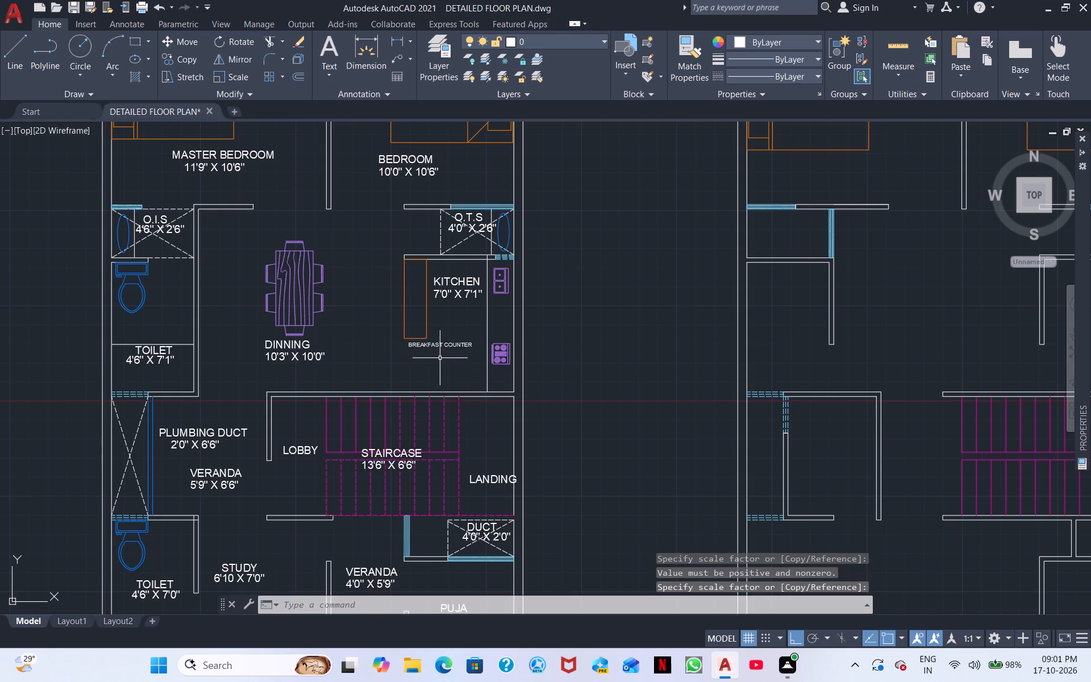
# Rotate the BREAKFAST COUNTER label 90 degrees counterclockwise about its insertion point so it reads upward along the orange counter.
pyautogui.scroll(3, 449, 356)
pyautogui.moveTo(460, 346); pyautogui.dragTo(455, 332)
pyautogui.click(435, 292)
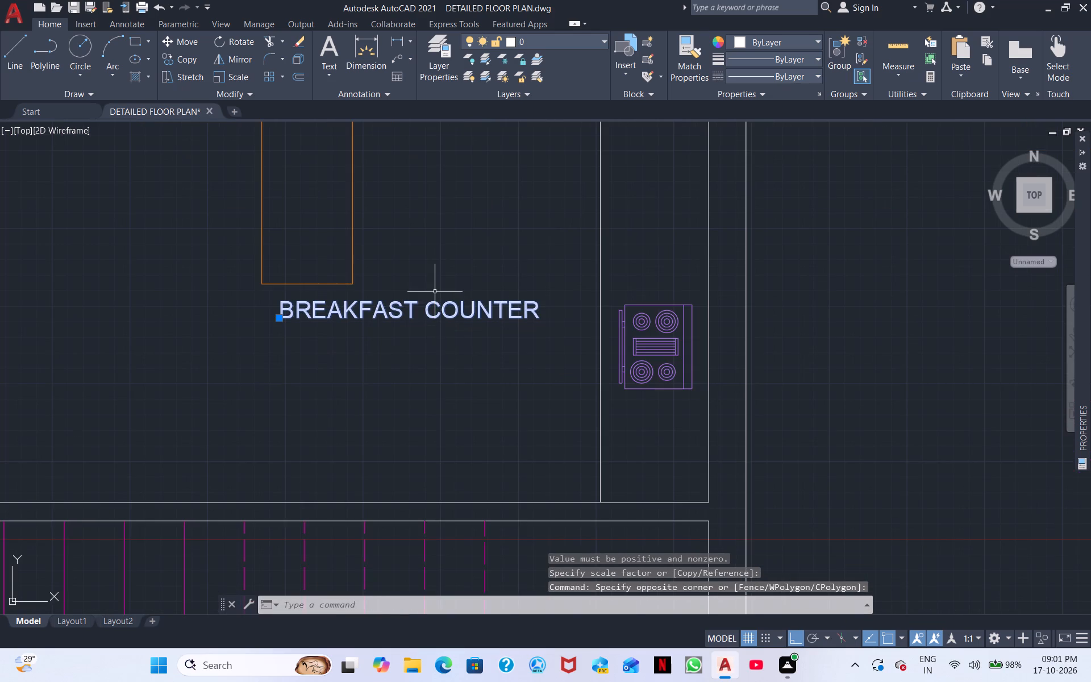
pyautogui.rightClick(435, 292)
pyautogui.click(492, 446)
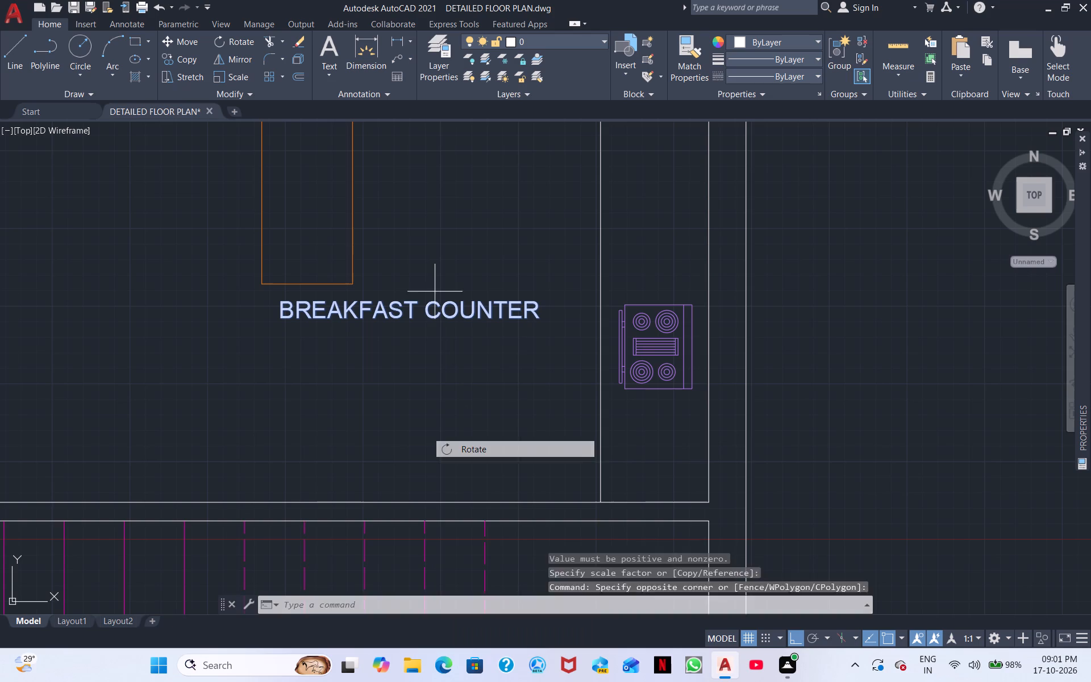
pyautogui.click(539, 320)
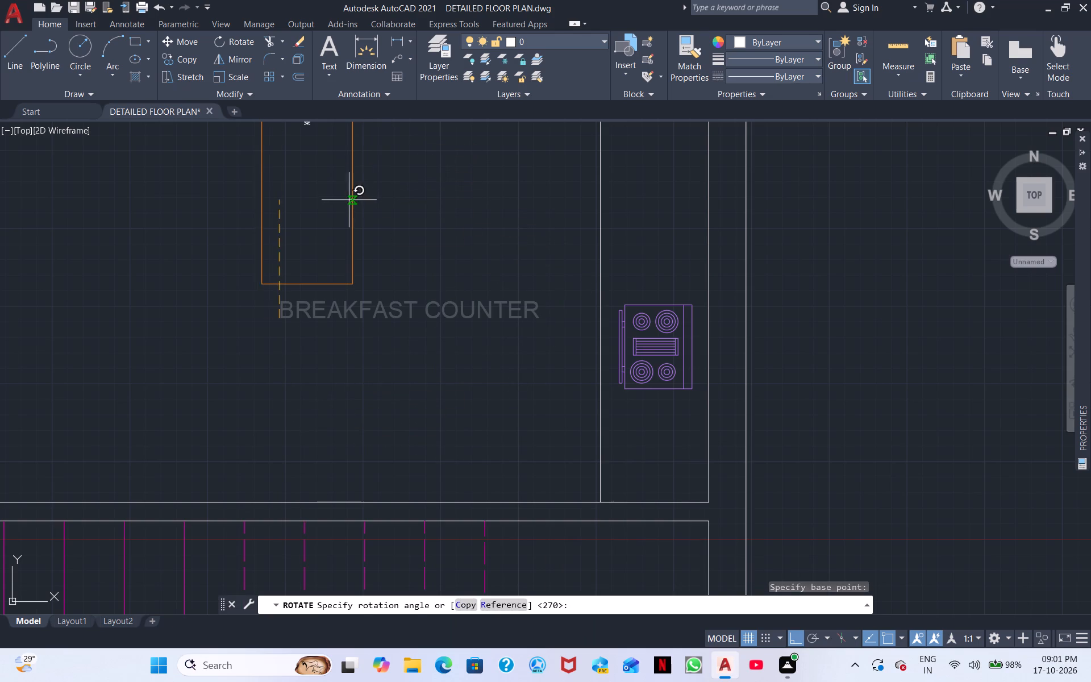
pyautogui.moveTo(306, 148); pyautogui.dragTo(206, 372, button='middle')
pyautogui.moveTo(189, 254); pyautogui.dragTo(560, 189, button='middle')
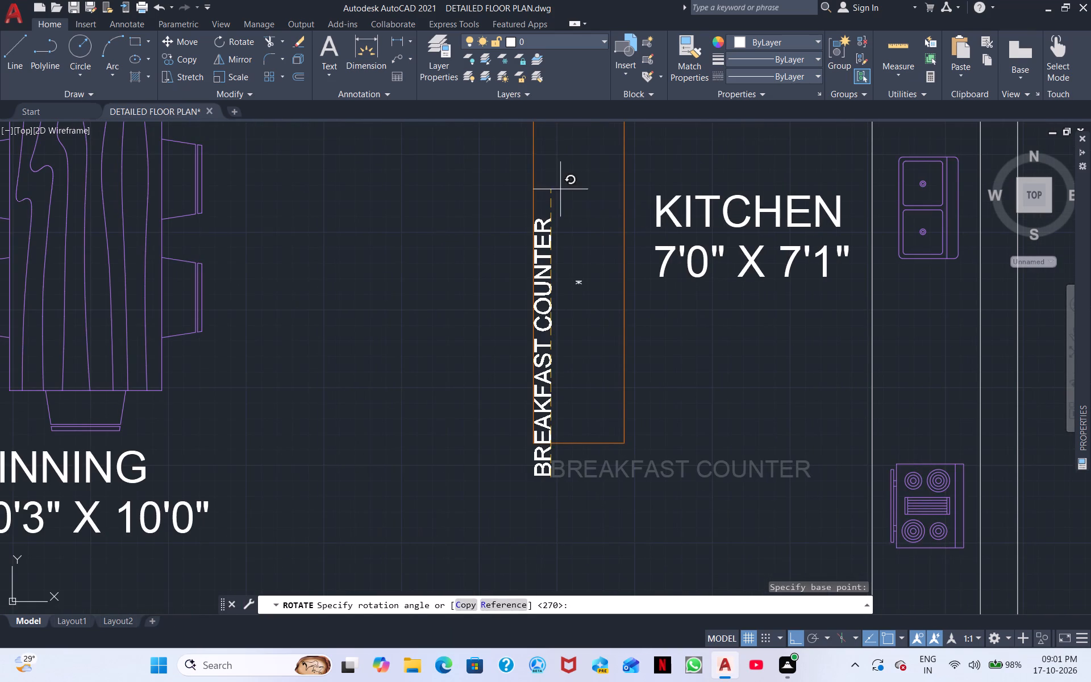
pyautogui.click(546, 147)
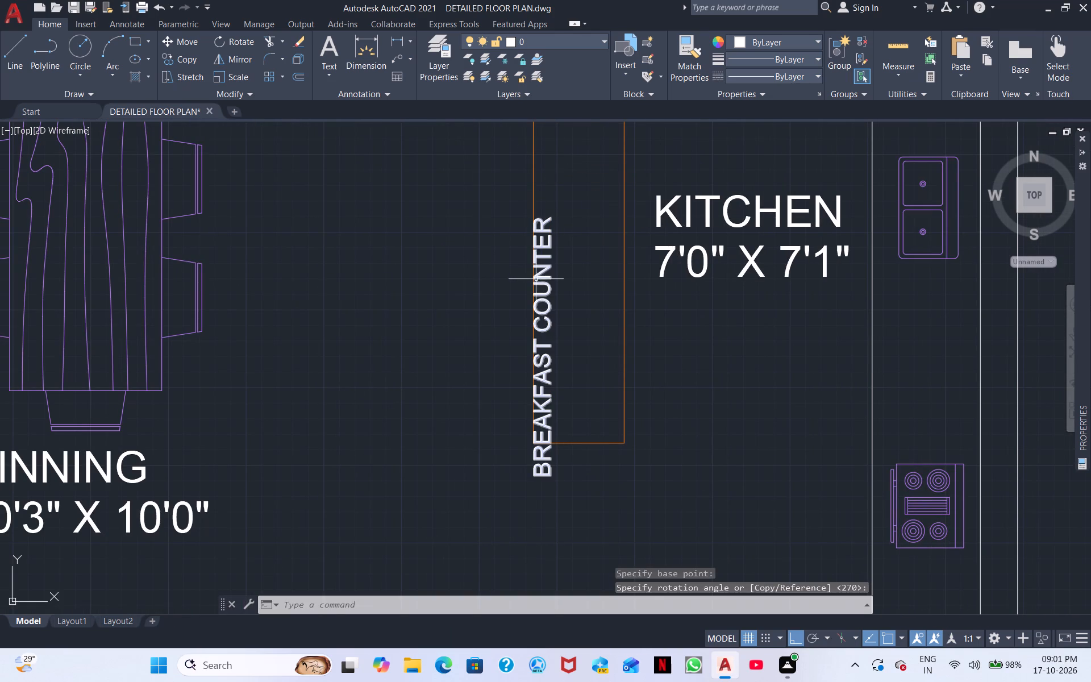
# Move the BREAKFAST COUNTER label diagonally, with ortho off, so it sits centred inside the orange counter rectangle.
pyautogui.click(542, 280)
pyautogui.rightClick(560, 288)
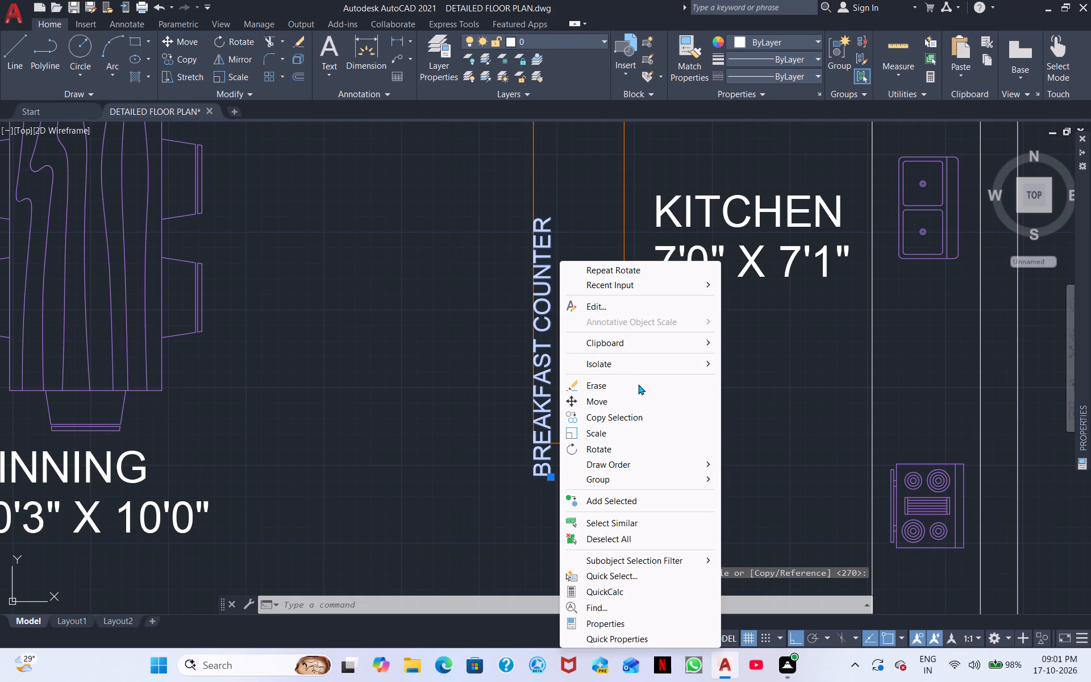
pyautogui.click(626, 401)
pyautogui.click(538, 309)
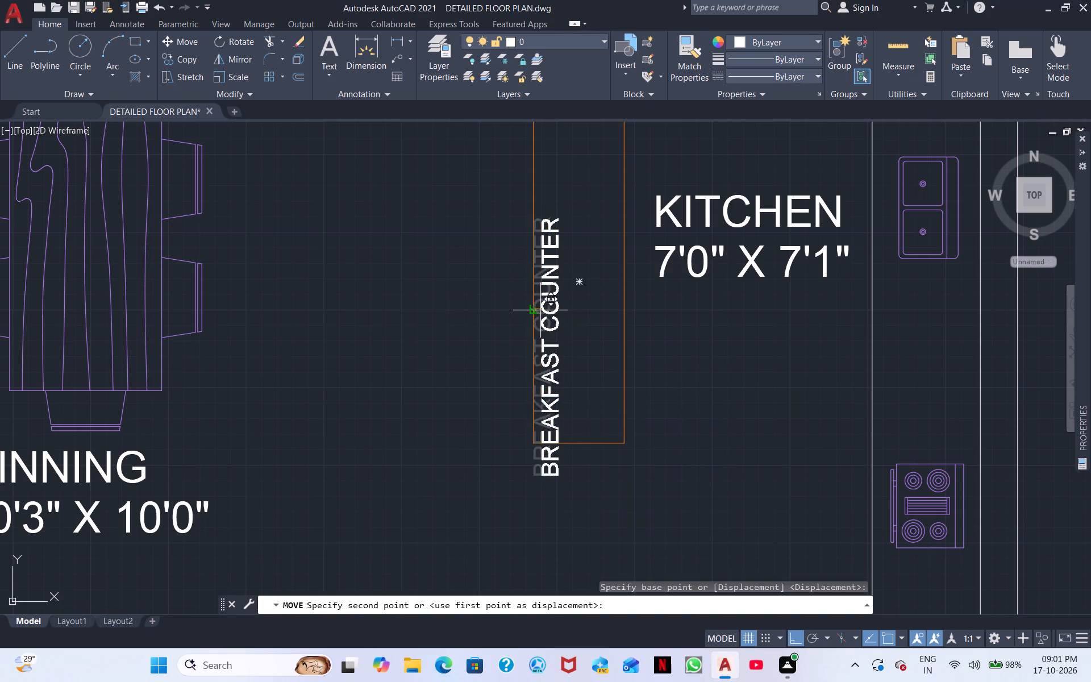
pyautogui.click(800, 637)
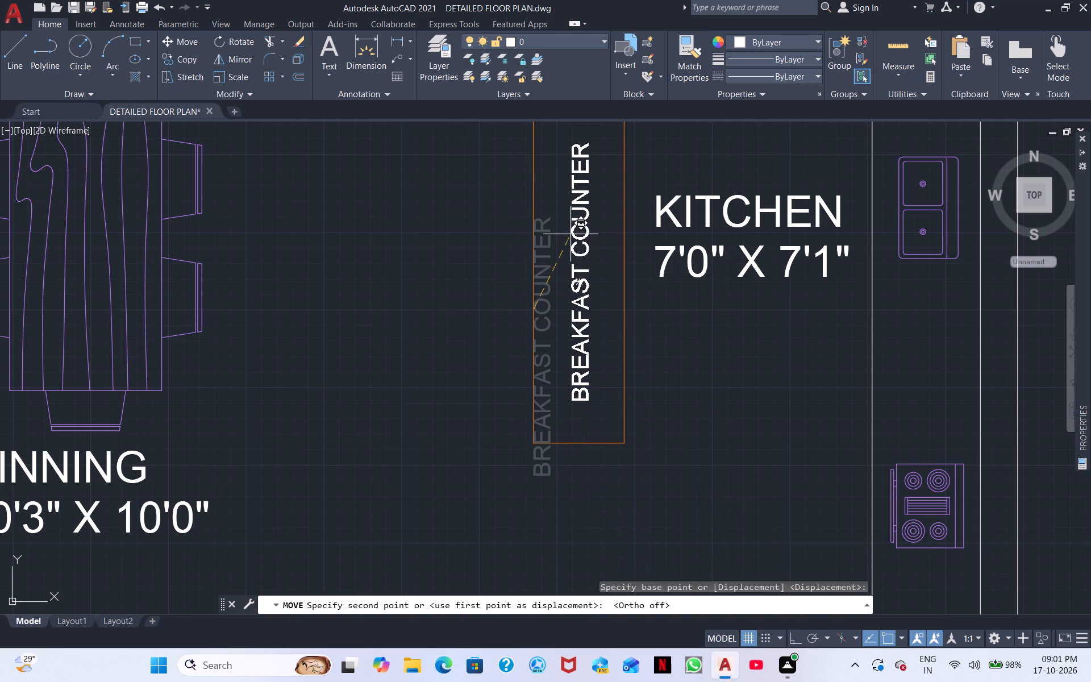
pyautogui.click(571, 234)
# Rotate the LANDING label beside the staircase 90 degrees counterclockwise about its insertion point, with ortho on.
pyautogui.scroll(-2, 569, 240)
pyautogui.moveTo(609, 307); pyautogui.dragTo(748, 288, button='middle')
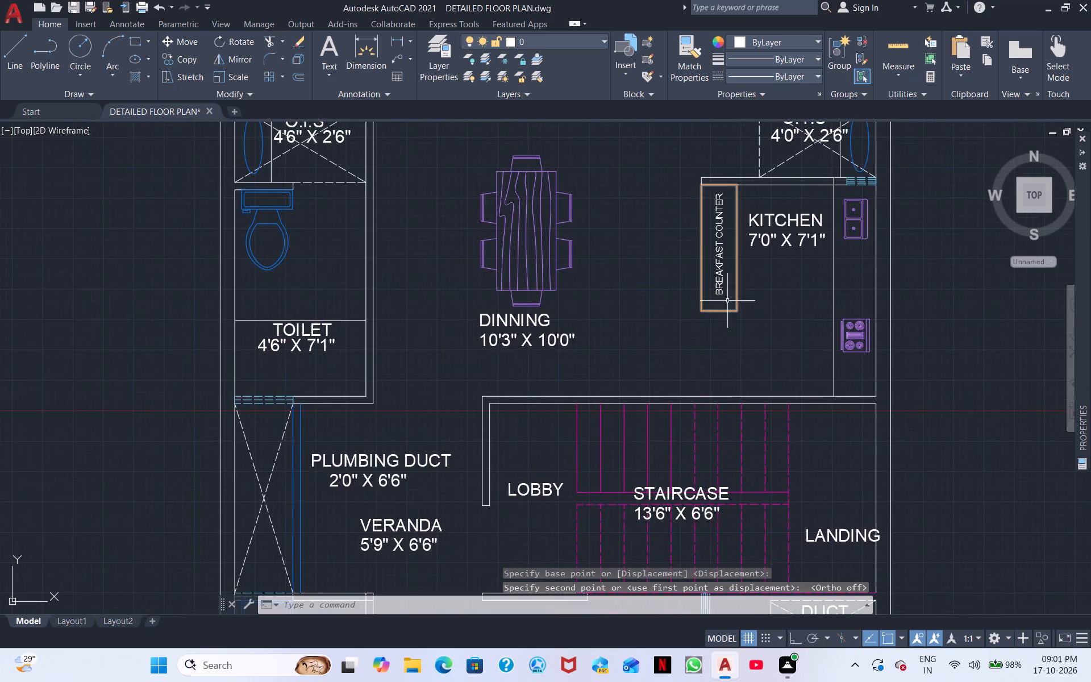
pyautogui.scroll(-1, 719, 307)
pyautogui.moveTo(676, 332); pyautogui.dragTo(602, 265, button='middle')
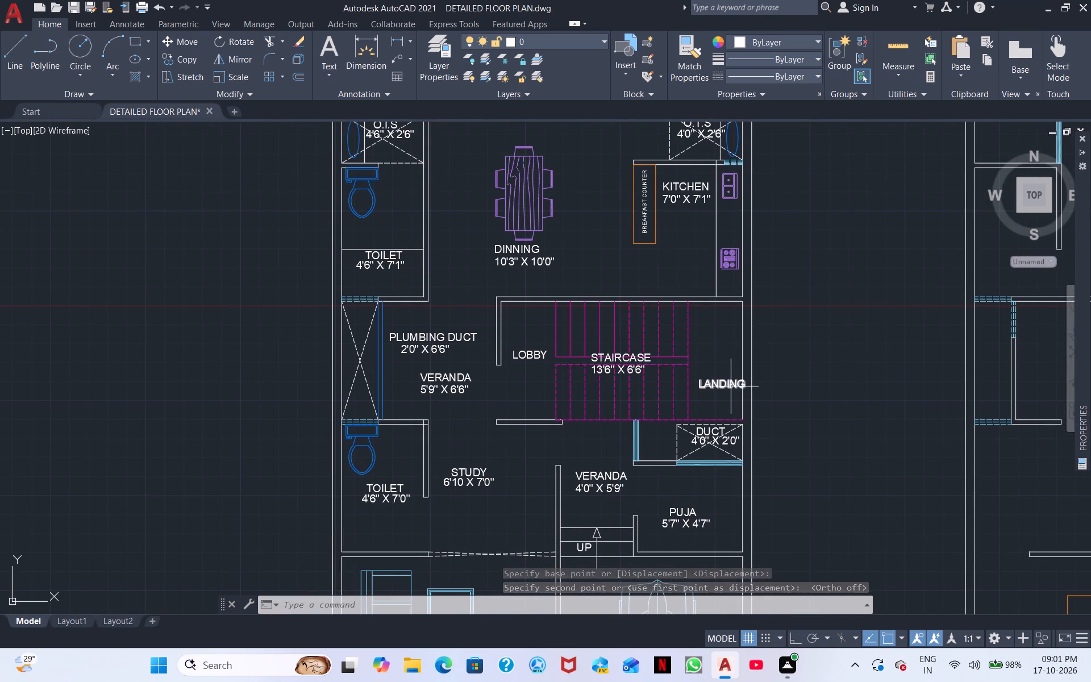
pyautogui.click(731, 386)
pyautogui.rightClick(729, 386)
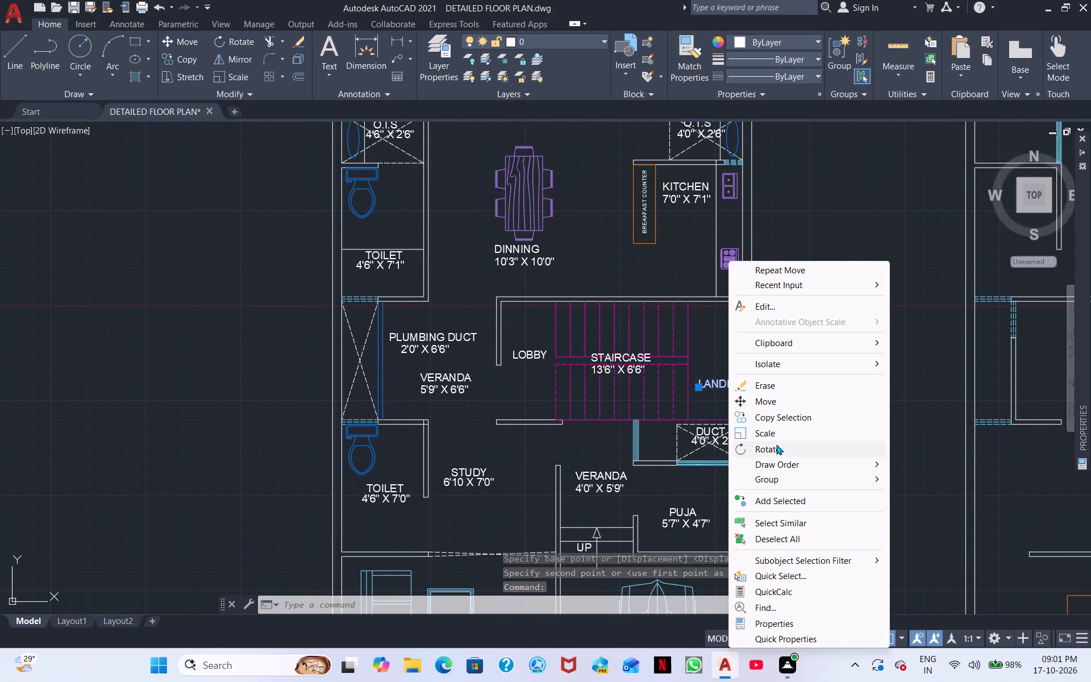
pyautogui.click(776, 445)
pyautogui.click(714, 390)
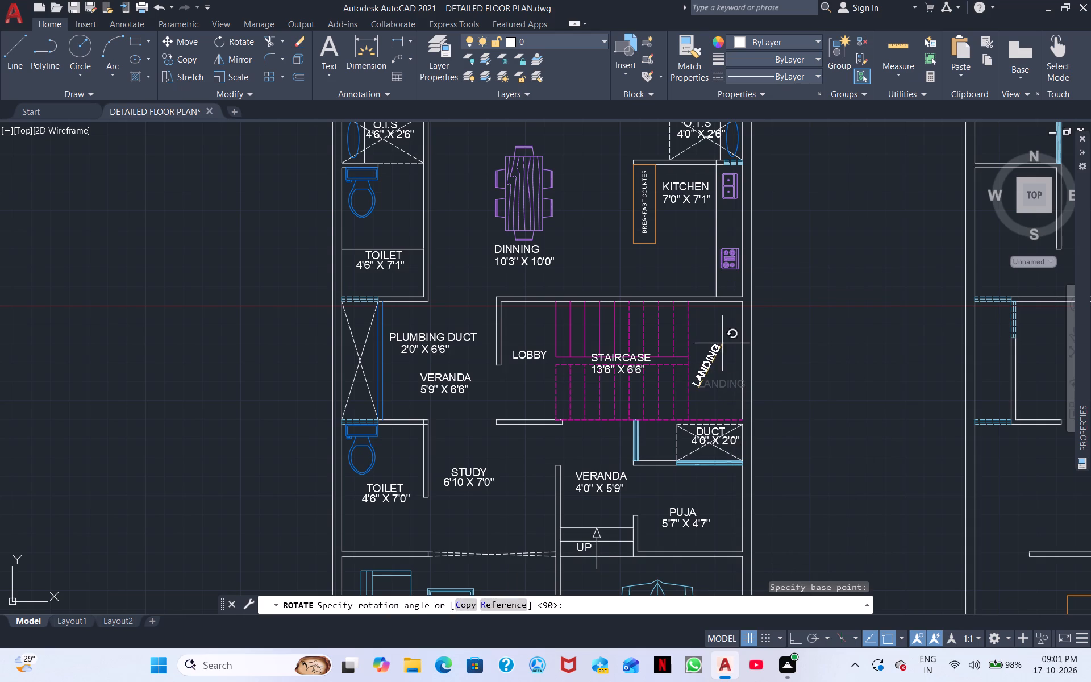
pyautogui.click(793, 639)
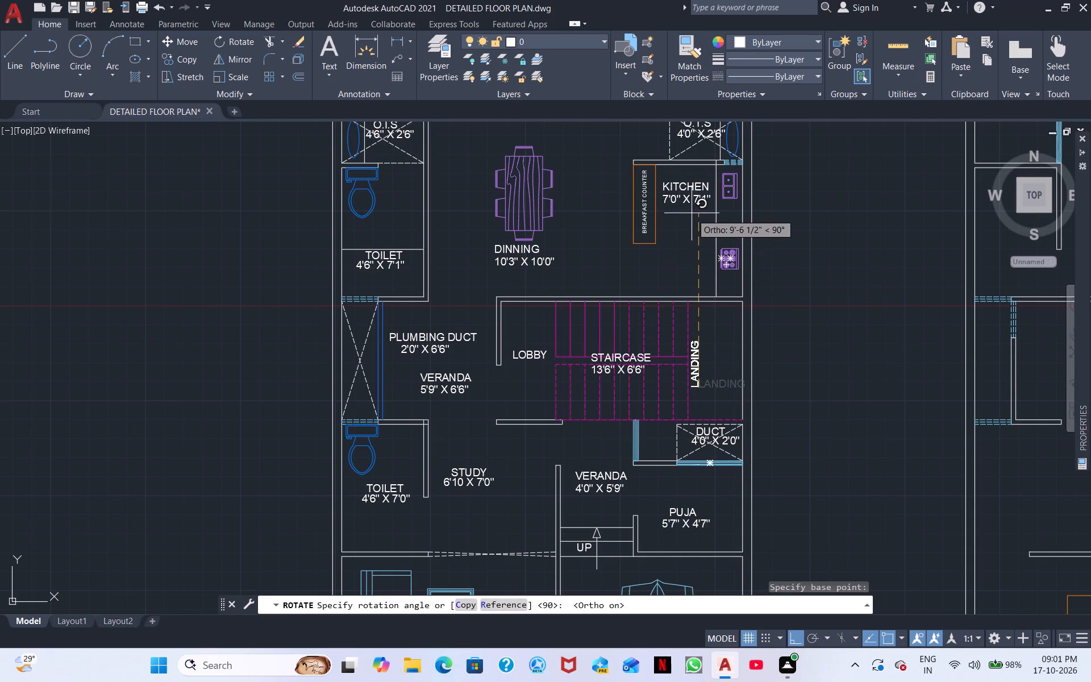
pyautogui.click(692, 213)
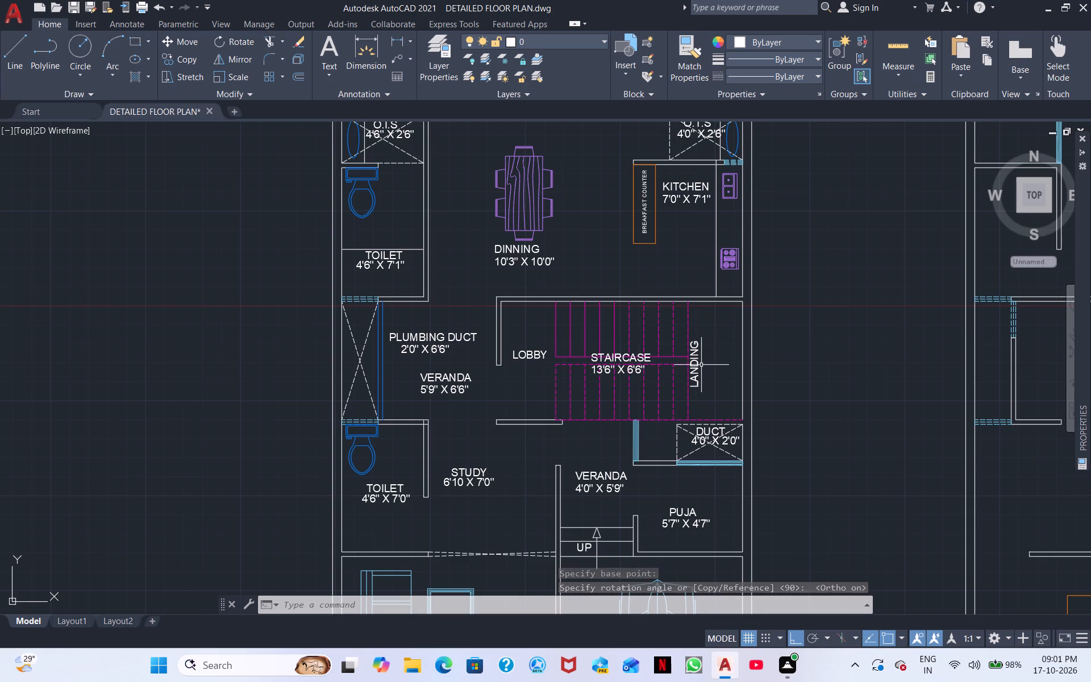
# Move the vertical LANDING label, with ortho off, into the middle of the landing between the stair treads and the outer wall.
pyautogui.moveTo(707, 364); pyautogui.dragTo(873, 361, button='middle')
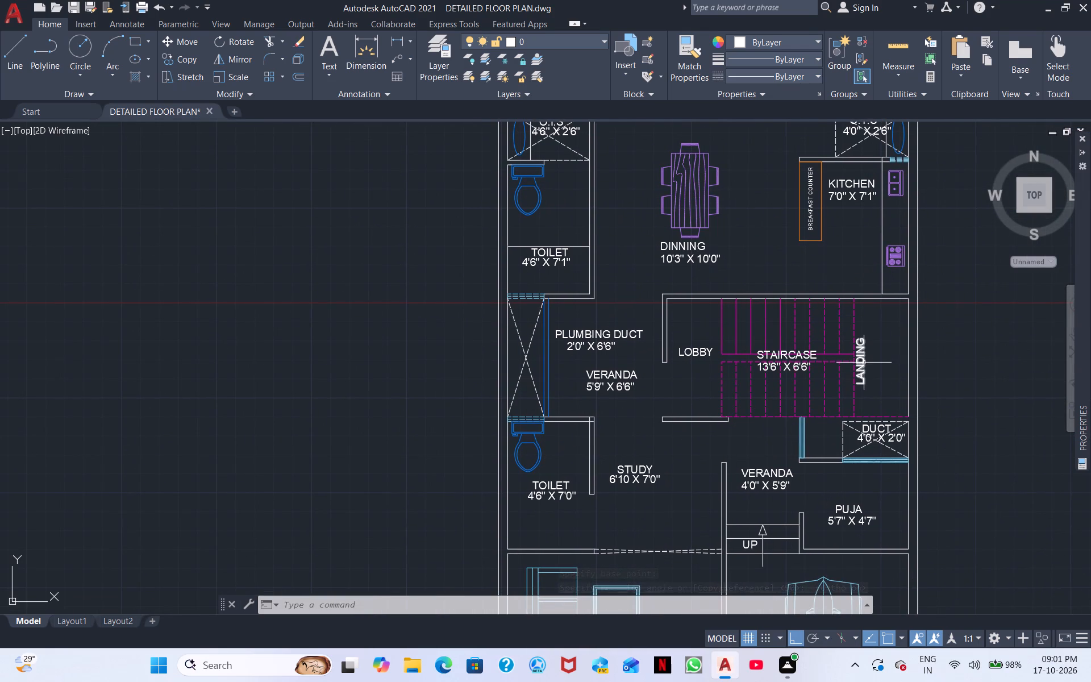
pyautogui.click(864, 363)
pyautogui.rightClick(864, 363)
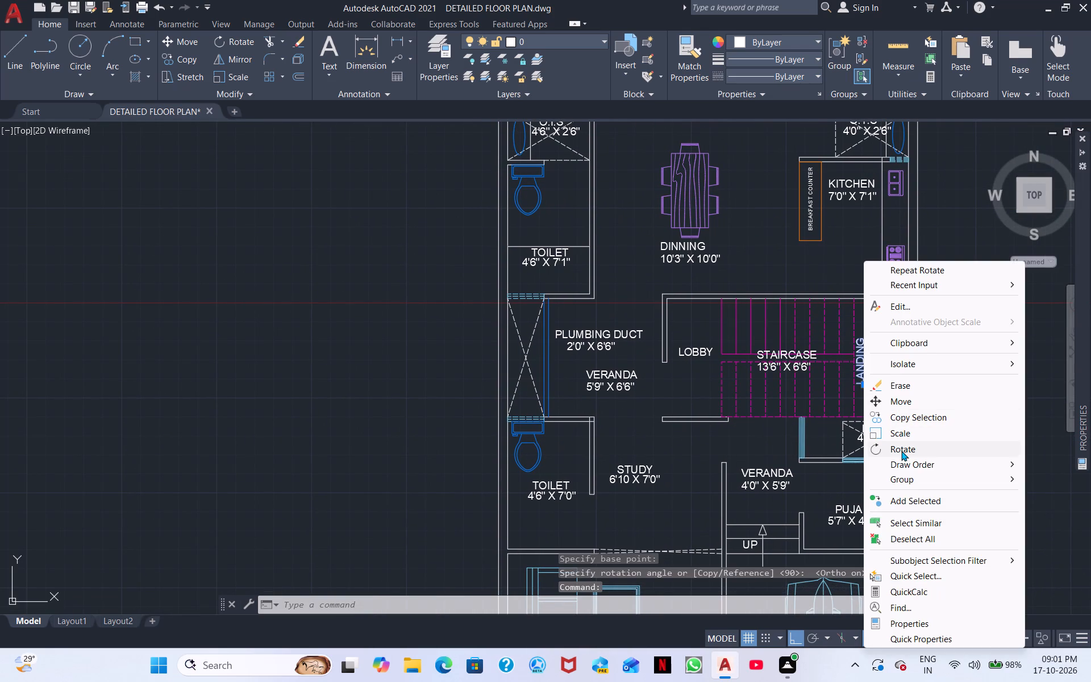
pyautogui.click(901, 404)
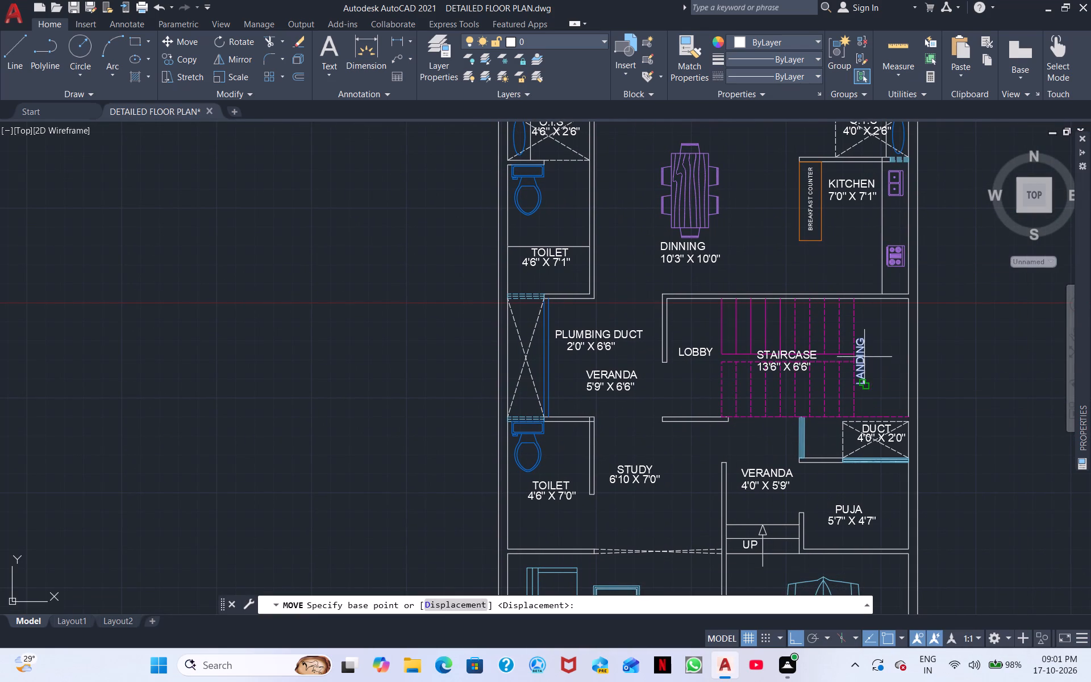
pyautogui.click(864, 357)
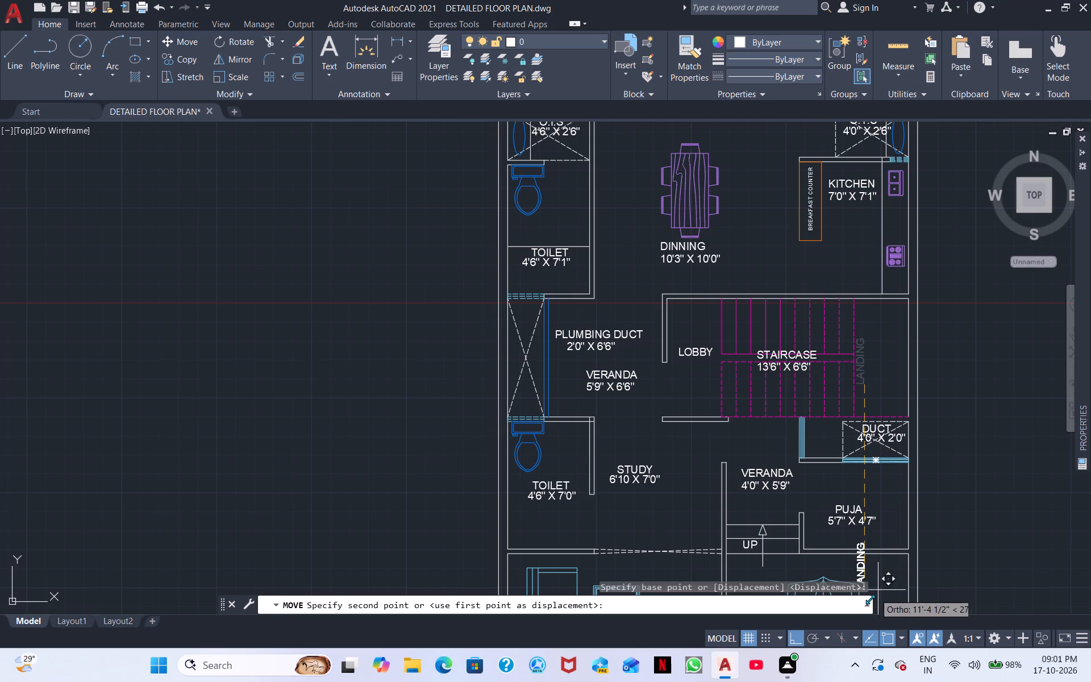
pyautogui.click(795, 639)
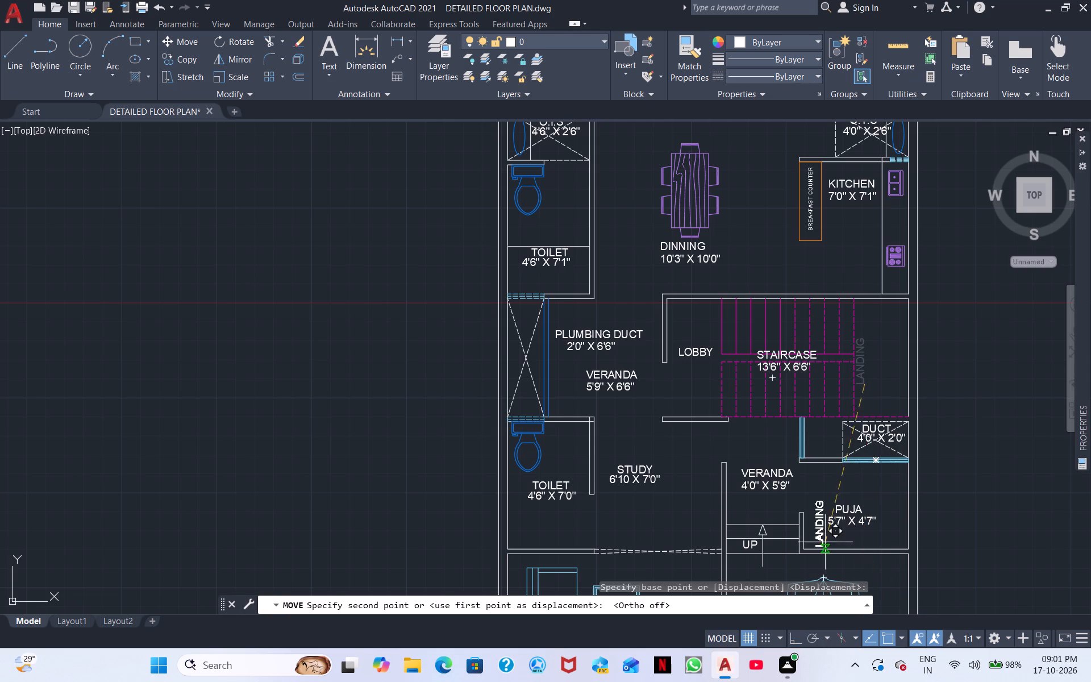
pyautogui.click(884, 384)
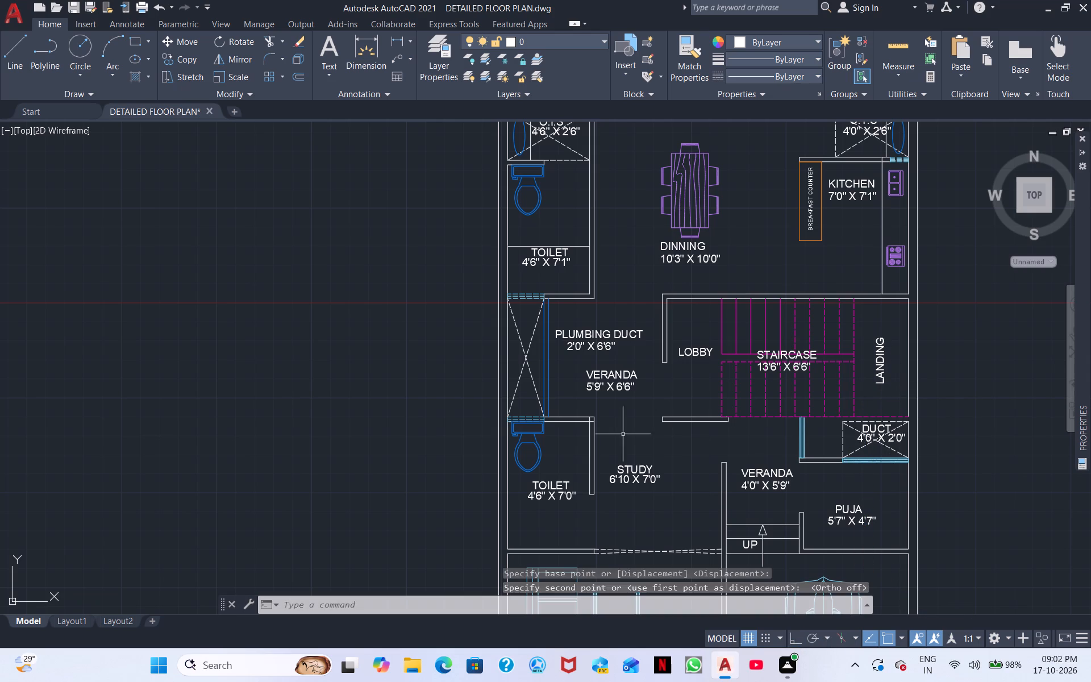
# Rotate the PLUMBING DUCT label and its 2'0" X 6'6" size text together 90 degrees counterclockwise, using the end of the size text as base.
pyautogui.moveTo(619, 433); pyautogui.dragTo(821, 481, button='middle')
pyautogui.scroll(3, 785, 404)
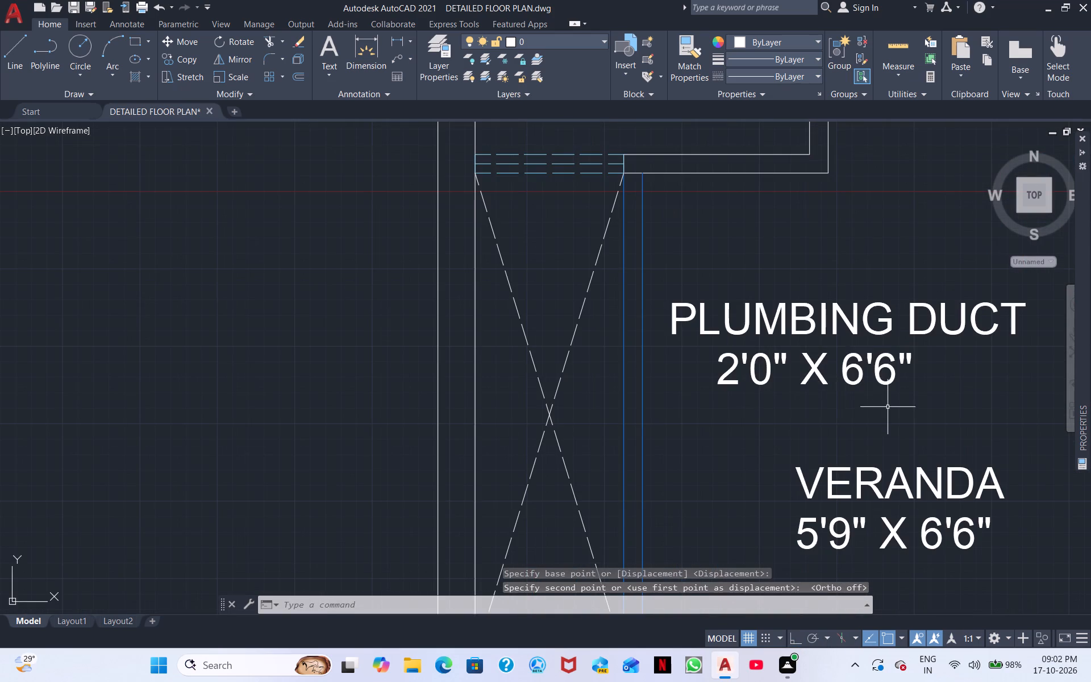
pyautogui.click(890, 407)
pyautogui.click(697, 290)
pyautogui.rightClick(698, 296)
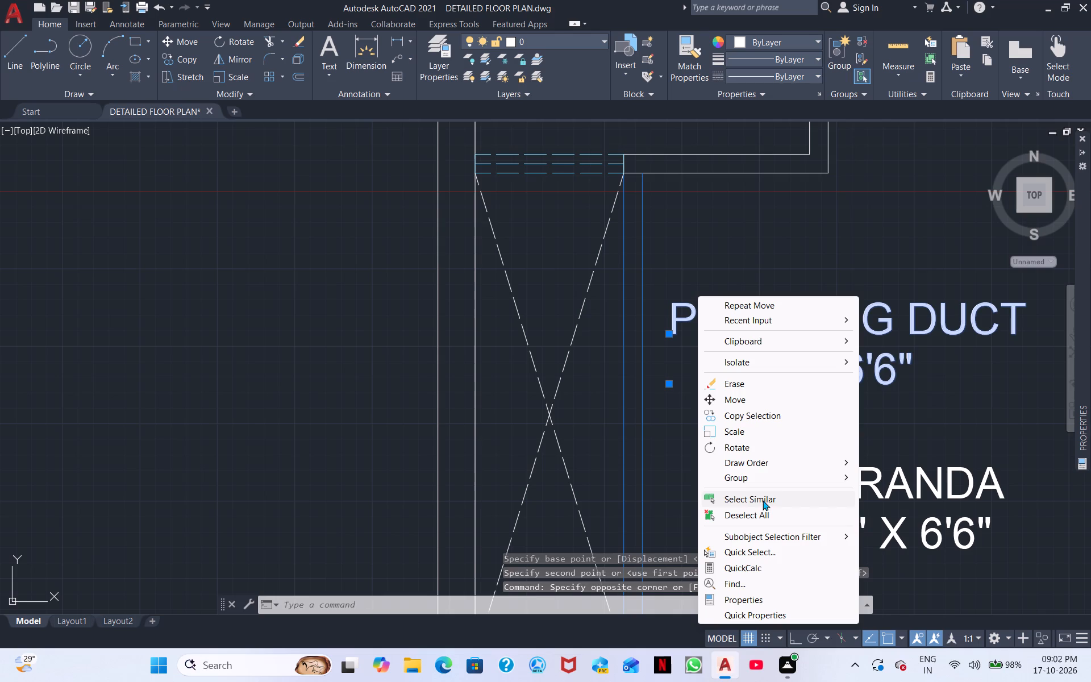
pyautogui.click(746, 443)
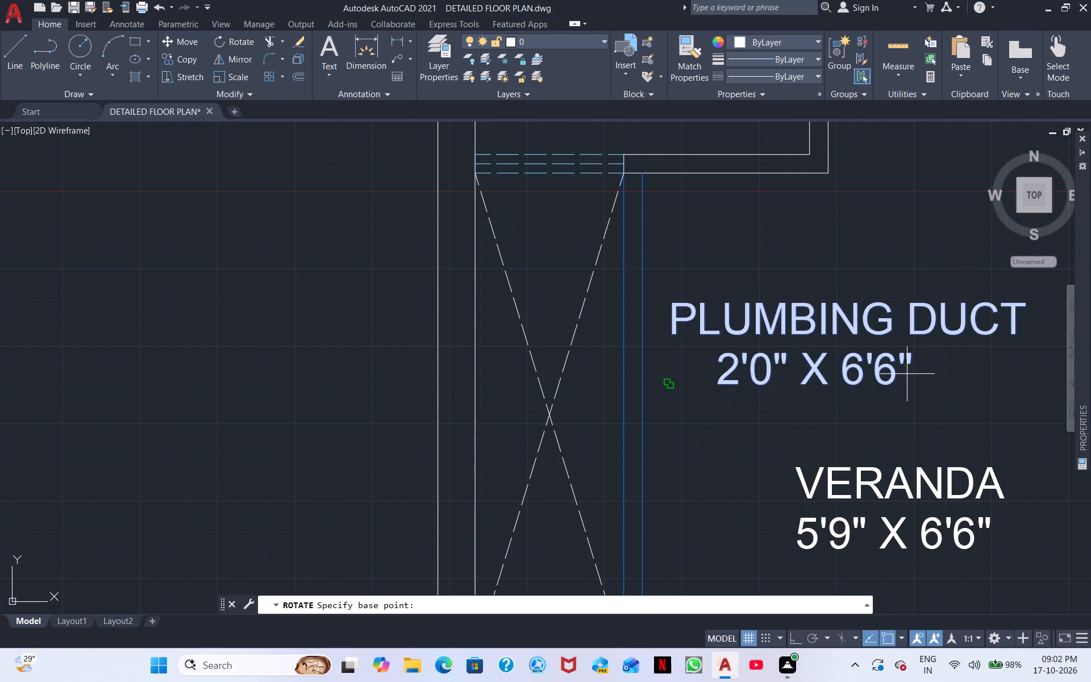
pyautogui.click(903, 377)
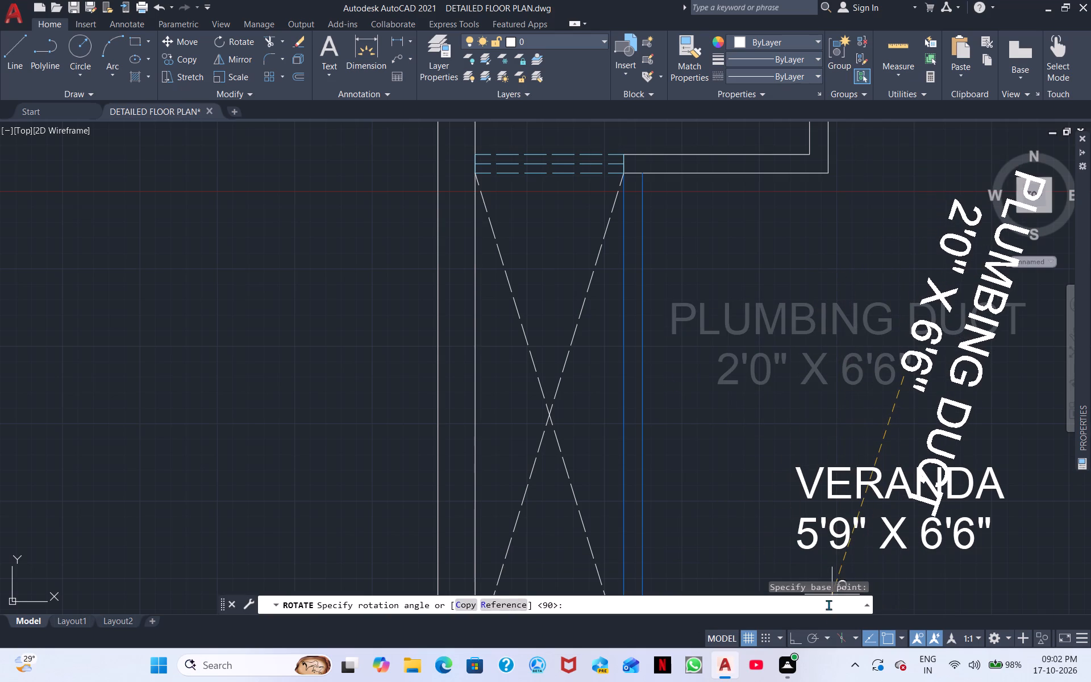
pyautogui.click(793, 638)
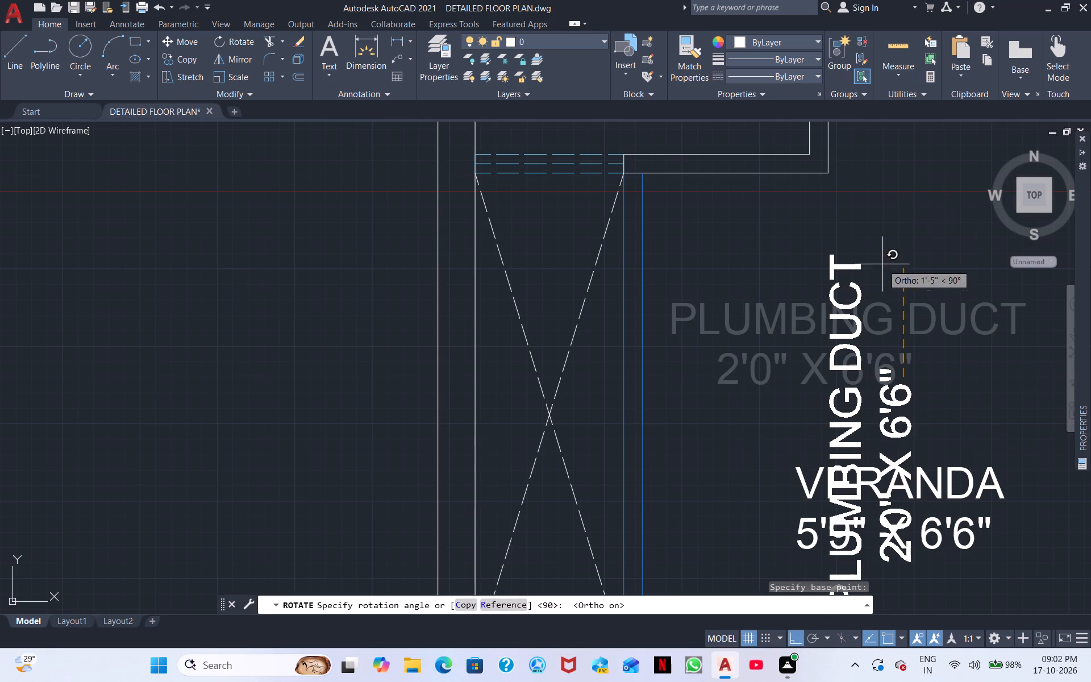
pyautogui.click(914, 139)
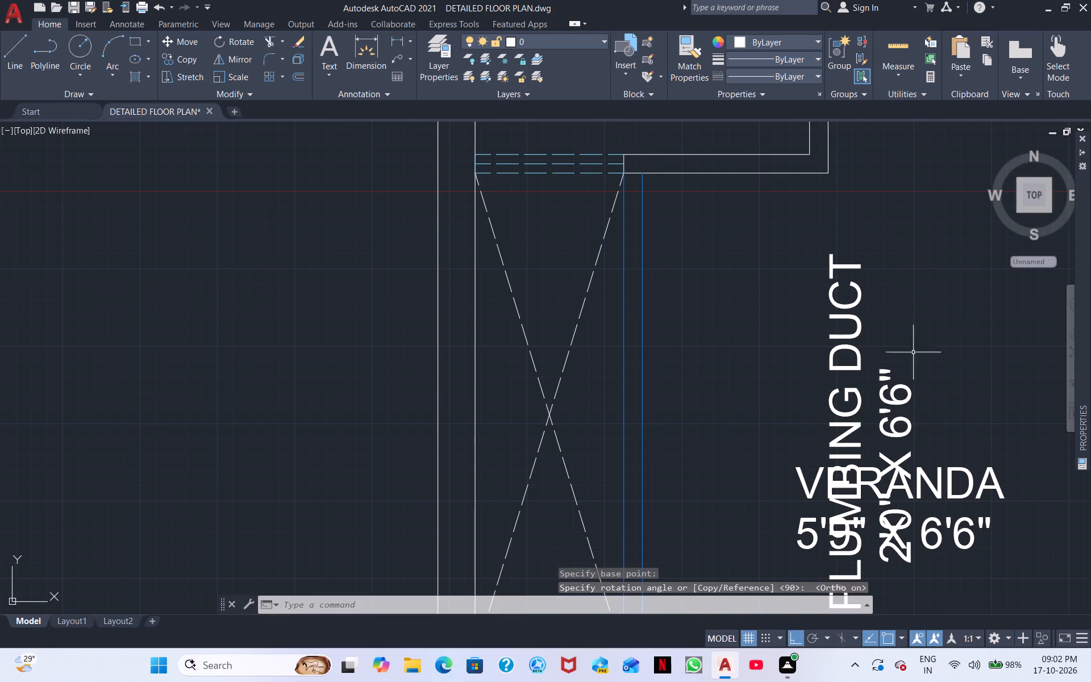
# Move the vertical PLUMBING DUCT label and its size text horizontally into the dashed crossed shaft beside the veranda.
pyautogui.click(840, 417)
pyautogui.click(898, 411)
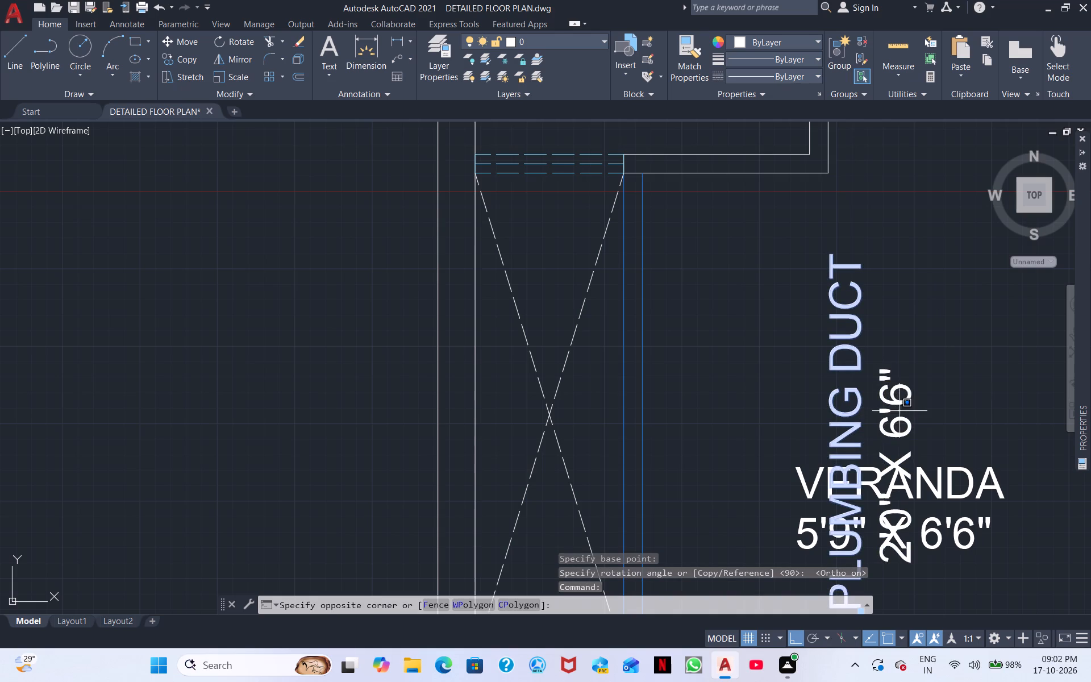
pyautogui.scroll(-1, 934, 376)
pyautogui.moveTo(931, 368); pyautogui.dragTo(907, 326, button='middle')
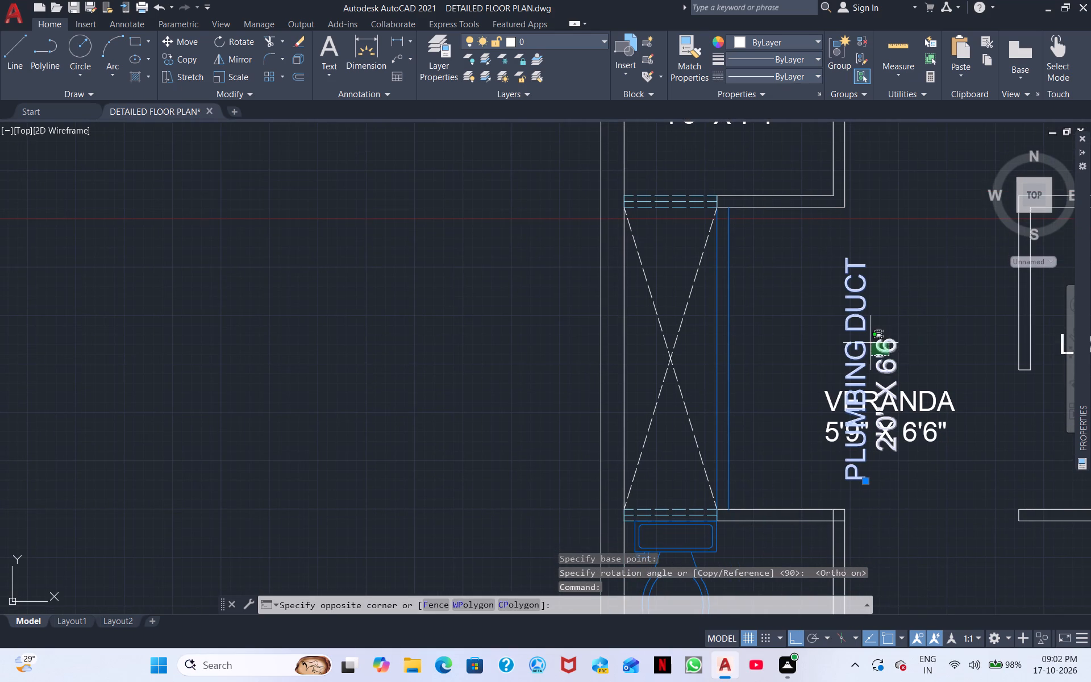
pyautogui.click(882, 337)
pyautogui.rightClick(936, 322)
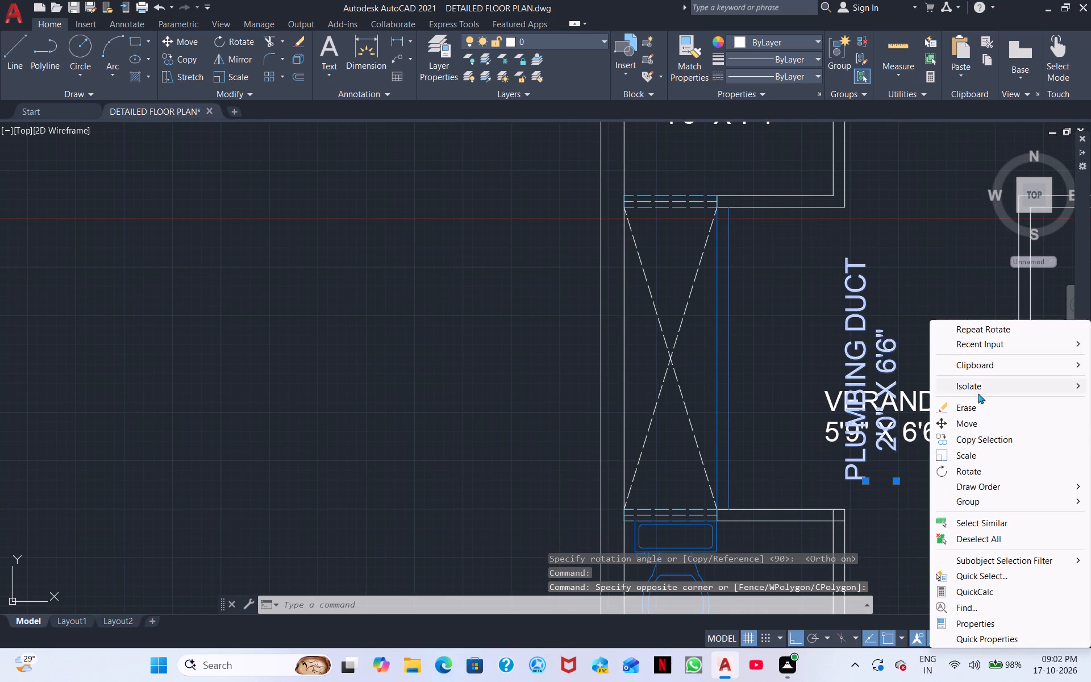
pyautogui.click(978, 419)
pyautogui.click(860, 371)
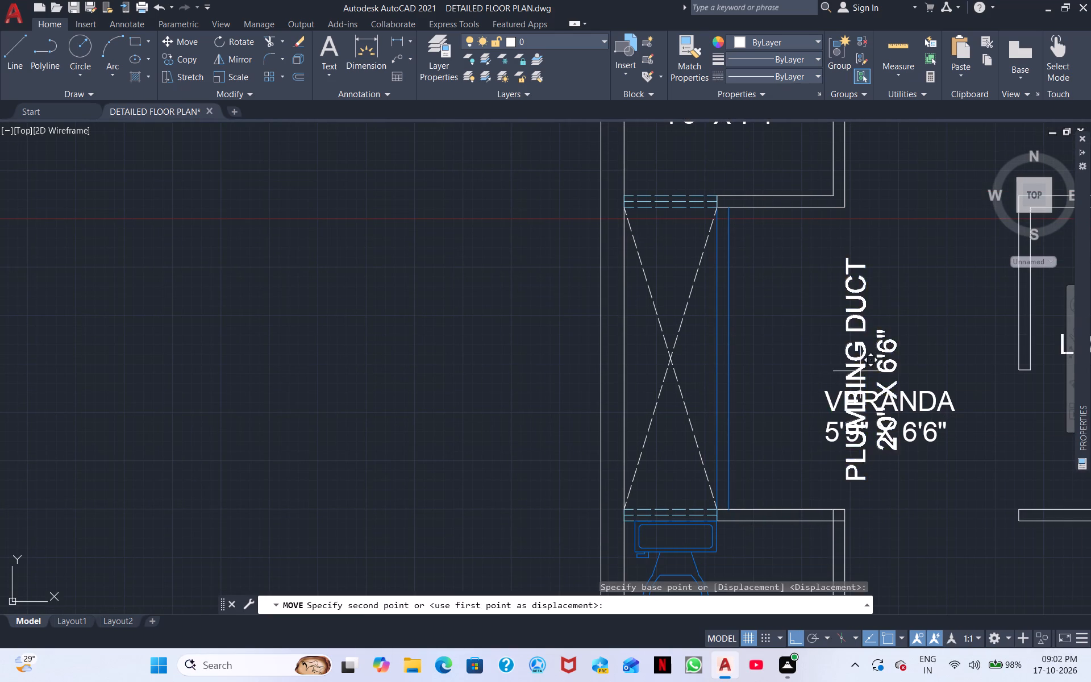
pyautogui.click(670, 377)
# Rotate the LOBBY label 90 degrees counterclockwise about the top of its last letter so it reads upward beside the staircase.
pyautogui.scroll(-2, 806, 382)
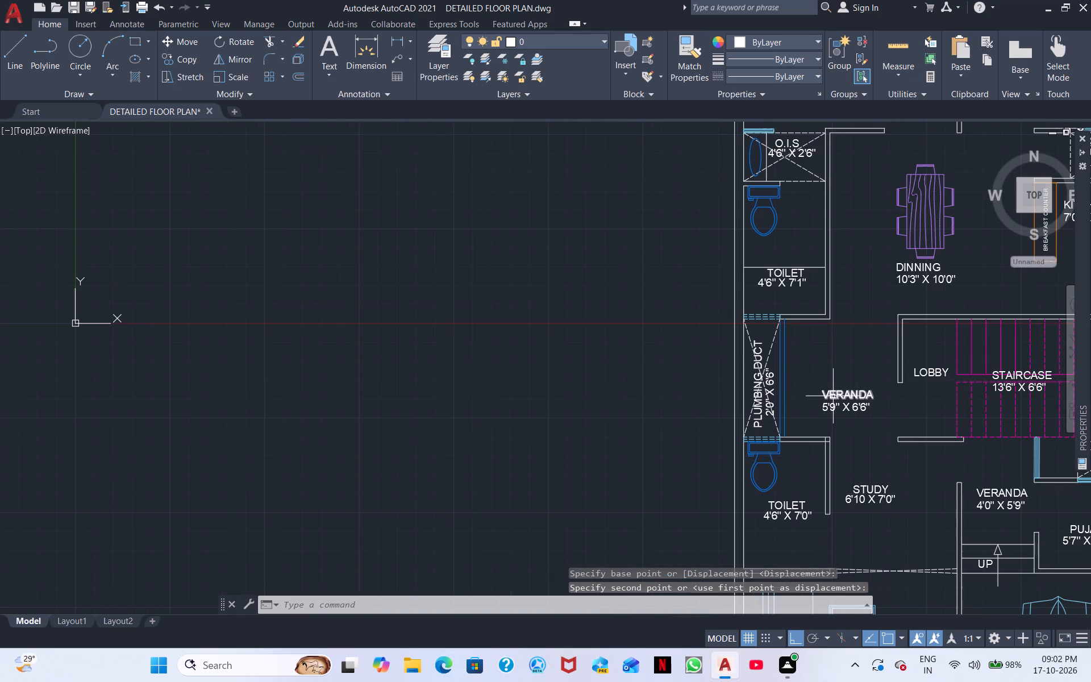
pyautogui.moveTo(867, 404); pyautogui.dragTo(652, 351, button='middle')
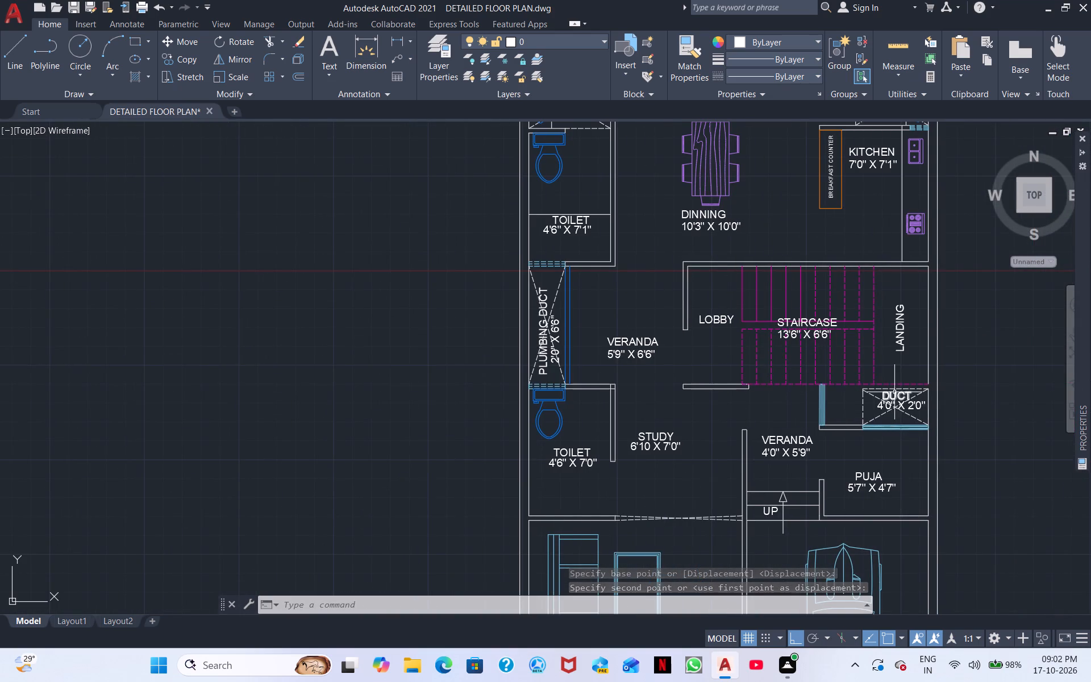
pyautogui.moveTo(894, 392); pyautogui.dragTo(741, 350, button='middle')
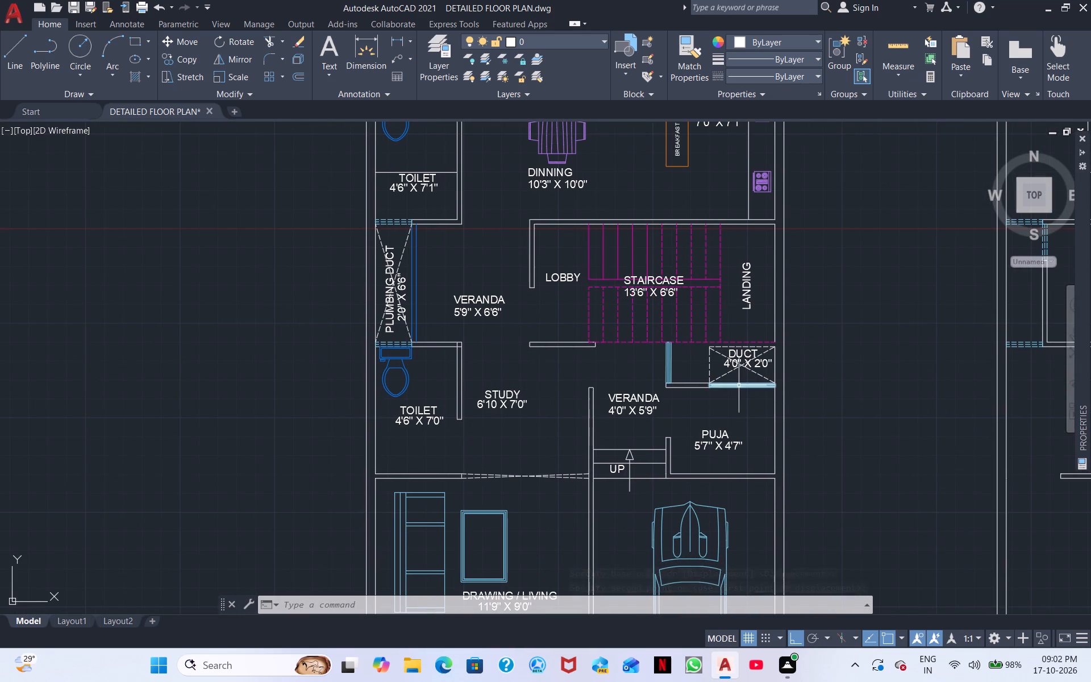
pyautogui.moveTo(592, 408); pyautogui.dragTo(689, 357, button='middle')
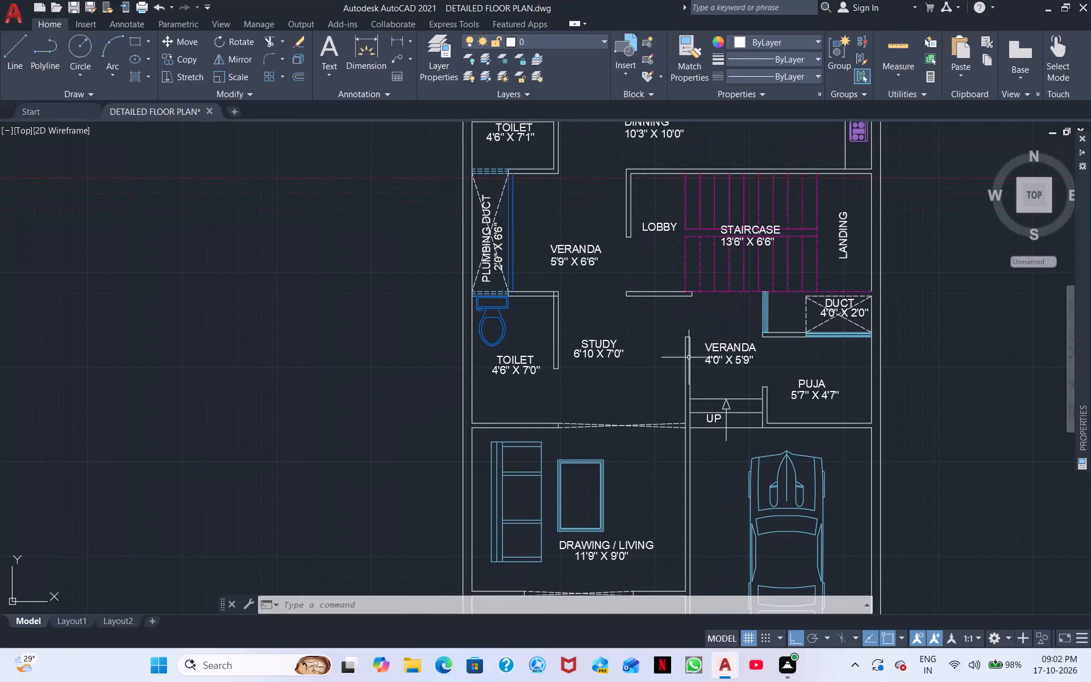
pyautogui.moveTo(677, 328); pyautogui.dragTo(674, 349, button='middle')
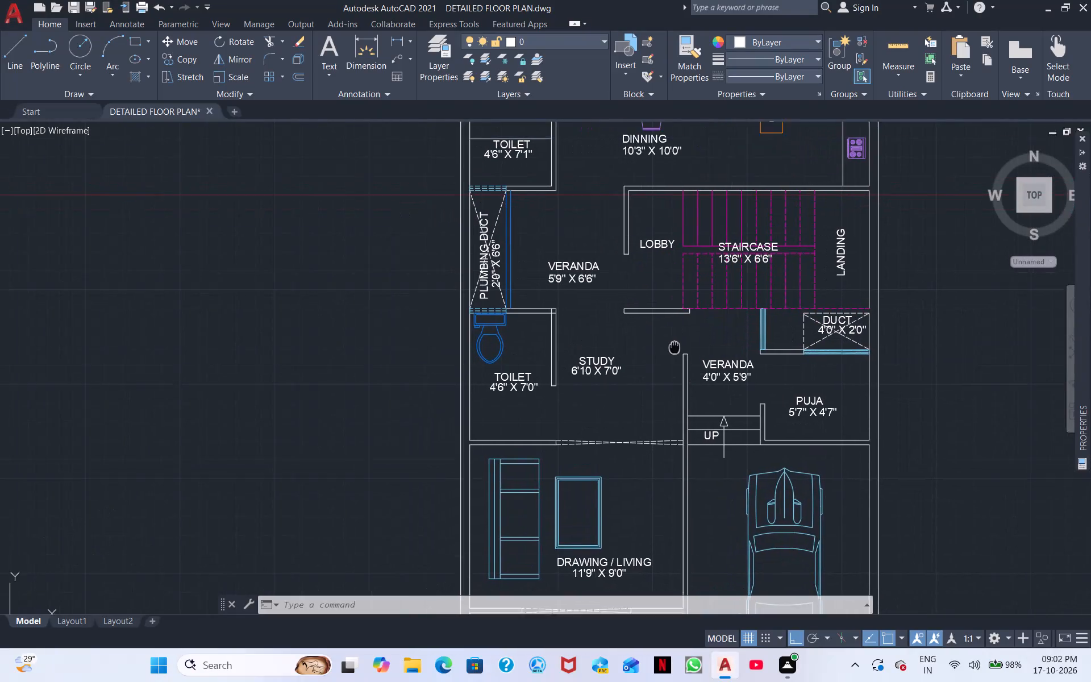
pyautogui.moveTo(674, 349); pyautogui.dragTo(647, 469, button='middle')
pyautogui.click(635, 368)
pyautogui.rightClick(643, 388)
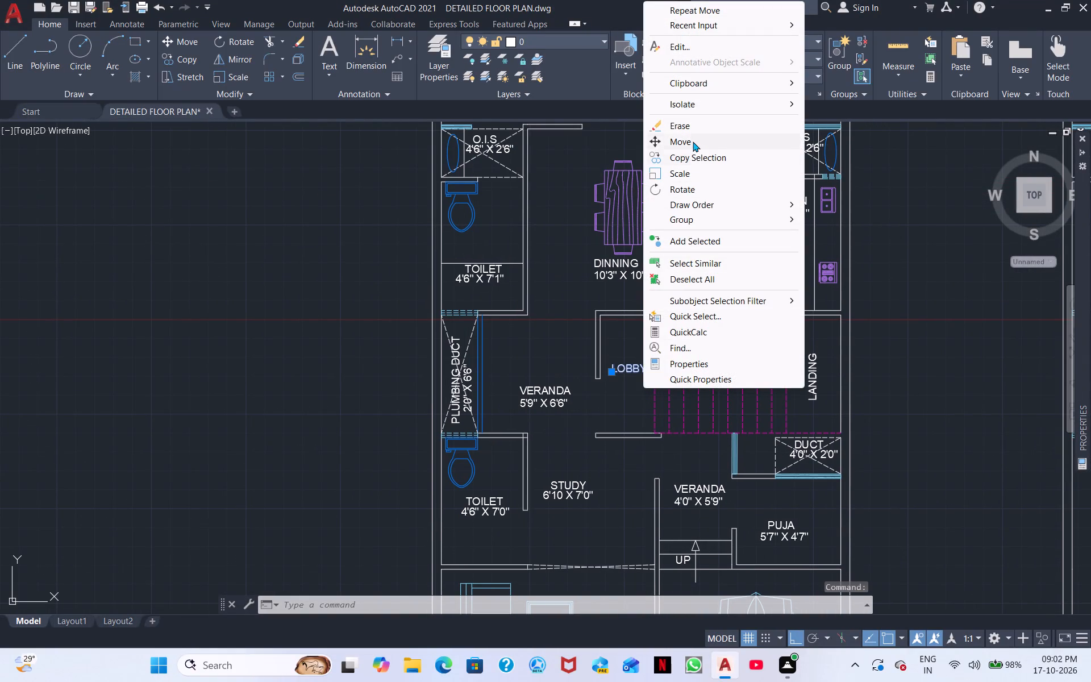
pyautogui.click(692, 186)
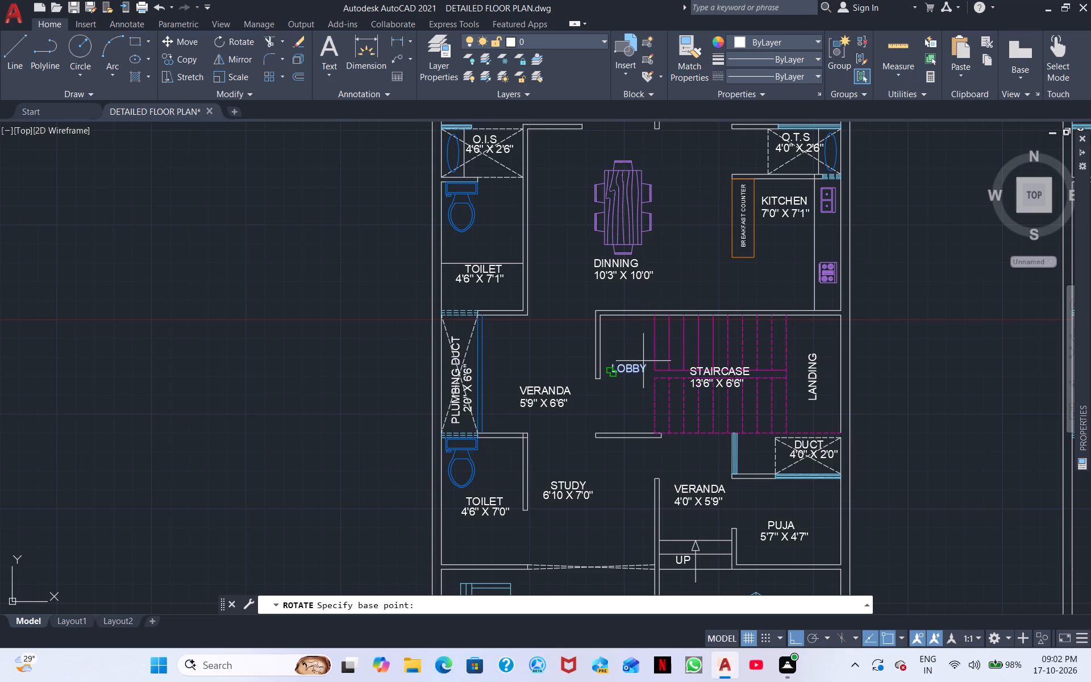
pyautogui.scroll(4, 642, 363)
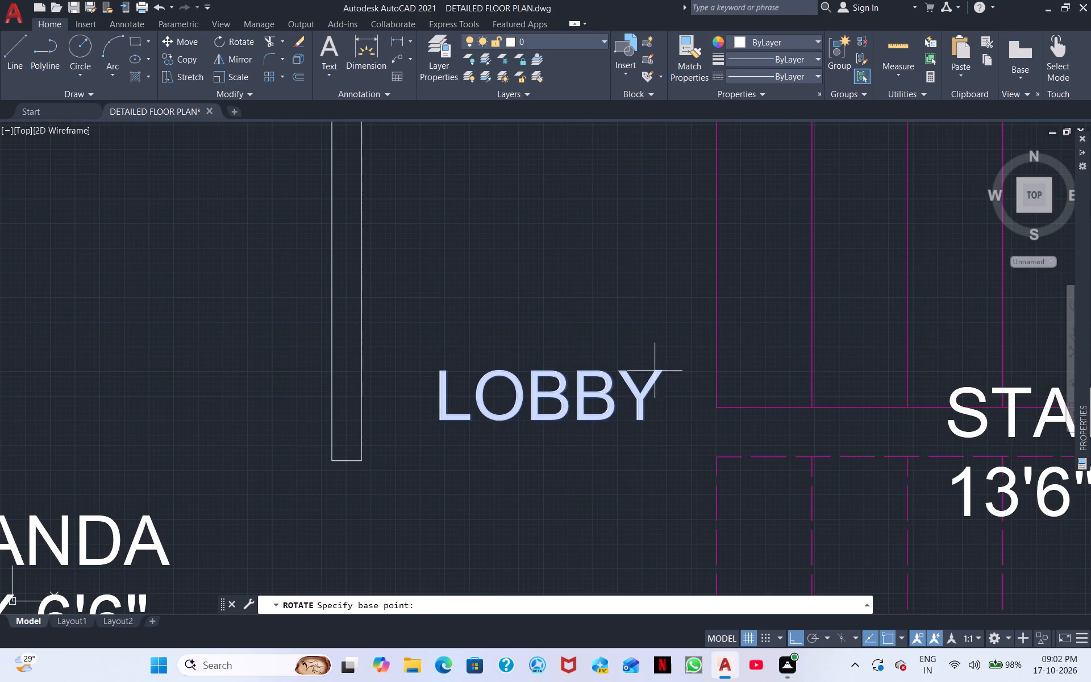
pyautogui.click(655, 371)
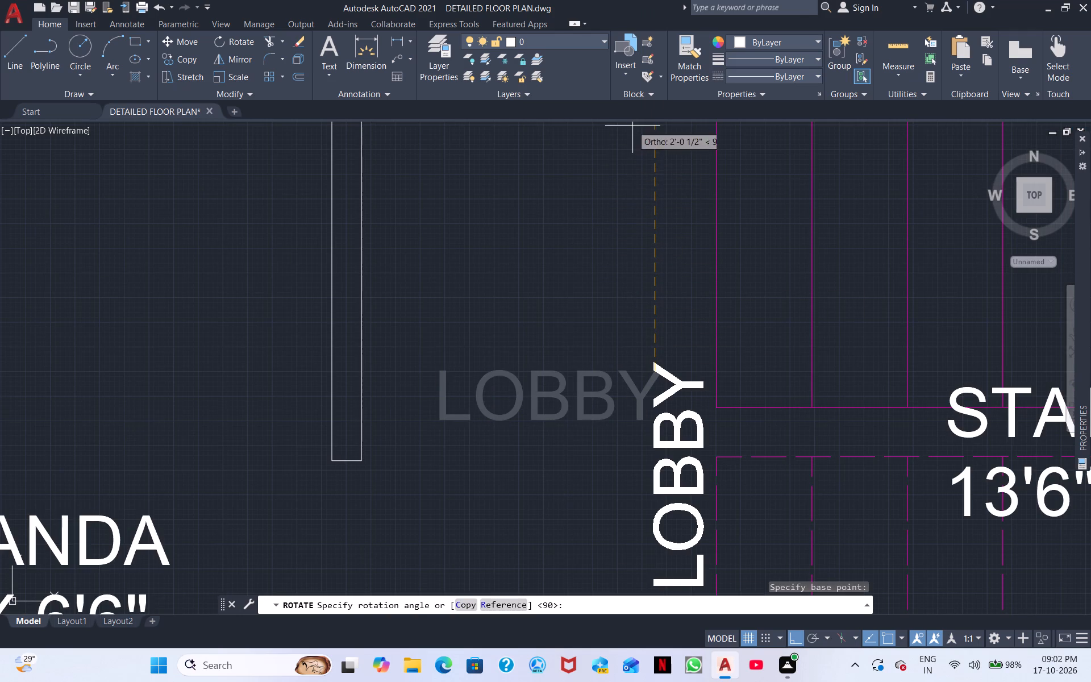
pyautogui.click(632, 126)
# Move the vertical LOBBY label, with ortho off, into the middle of the lobby between the veranda wall and the staircase.
pyautogui.click(671, 439)
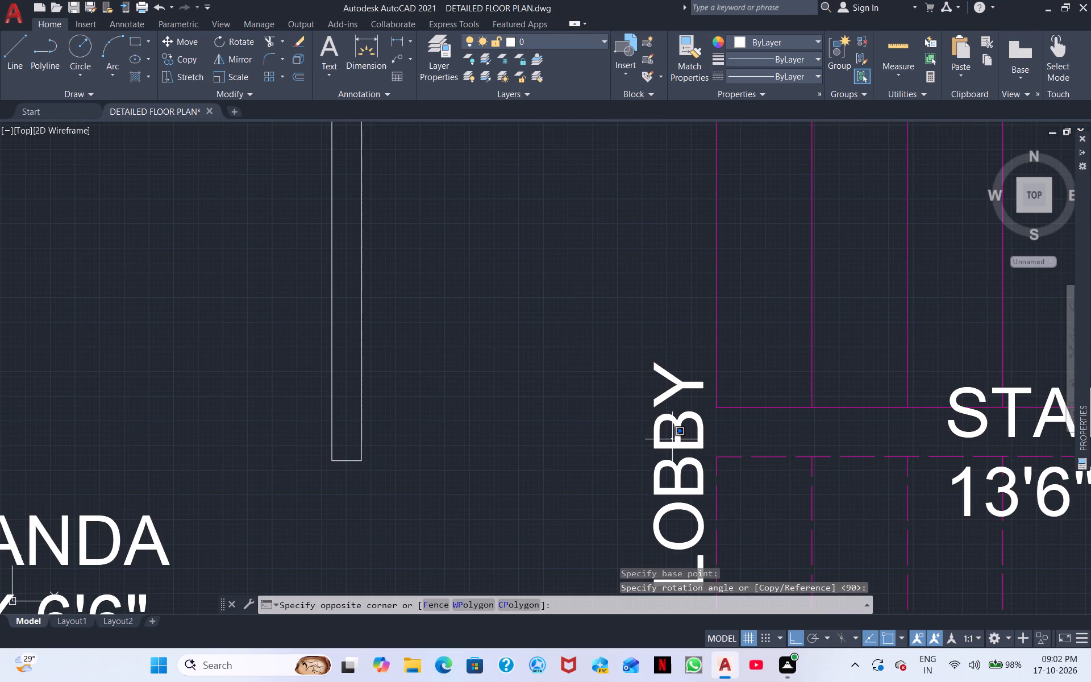
pyautogui.click(687, 447)
pyautogui.click(662, 443)
pyautogui.rightClick(663, 442)
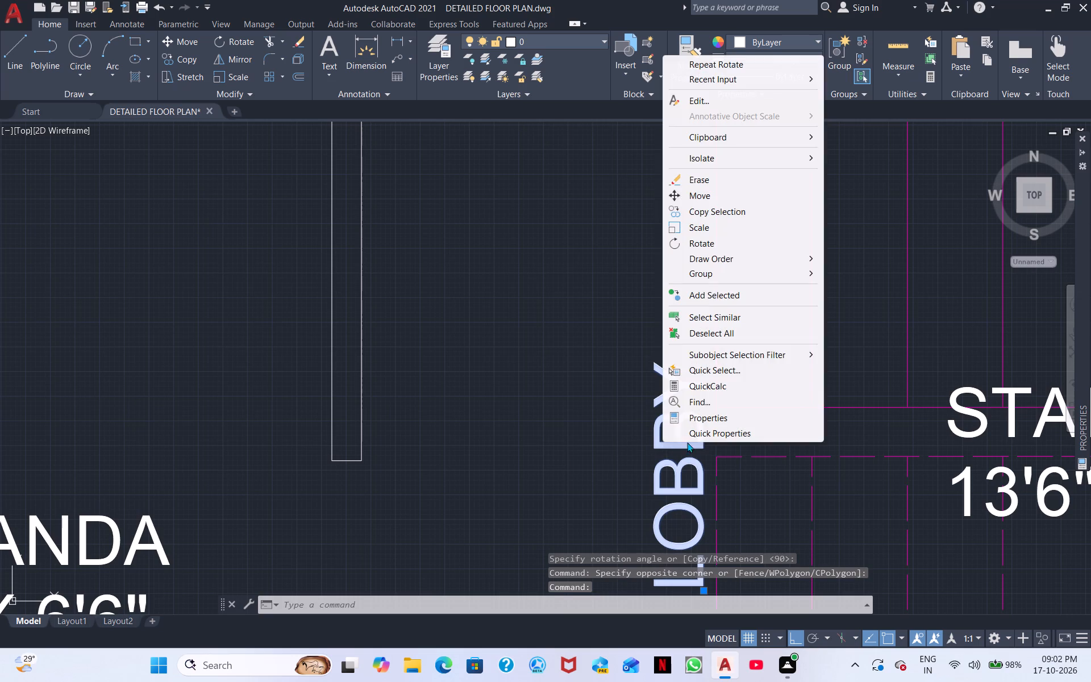
pyautogui.click(714, 201)
pyautogui.click(662, 459)
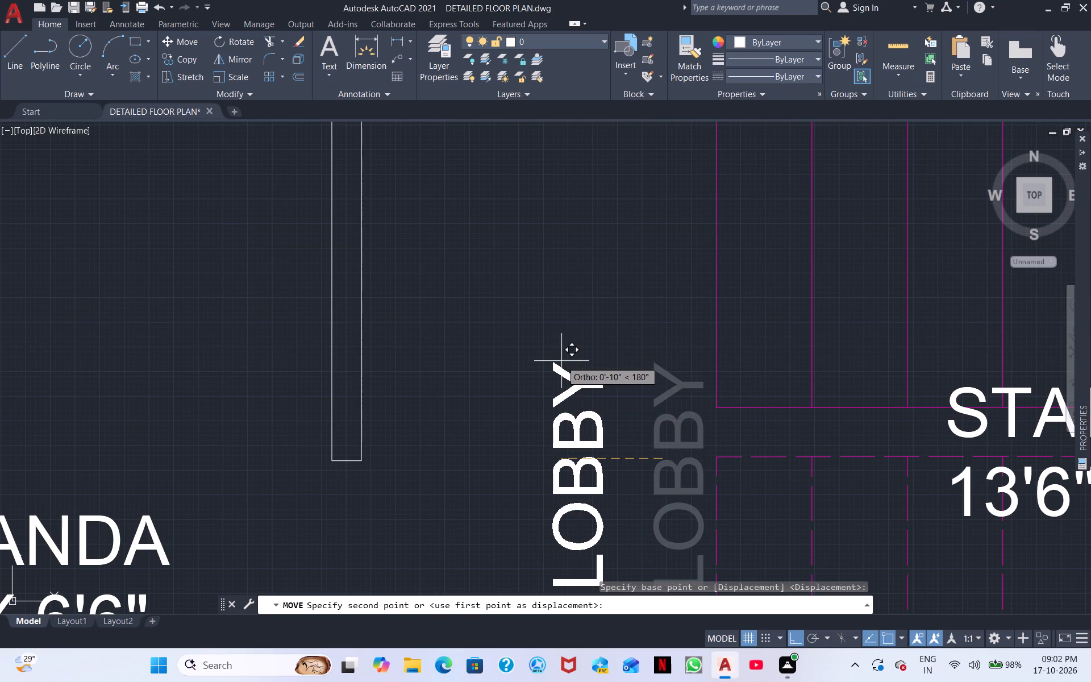
pyautogui.click(790, 636)
pyautogui.click(528, 373)
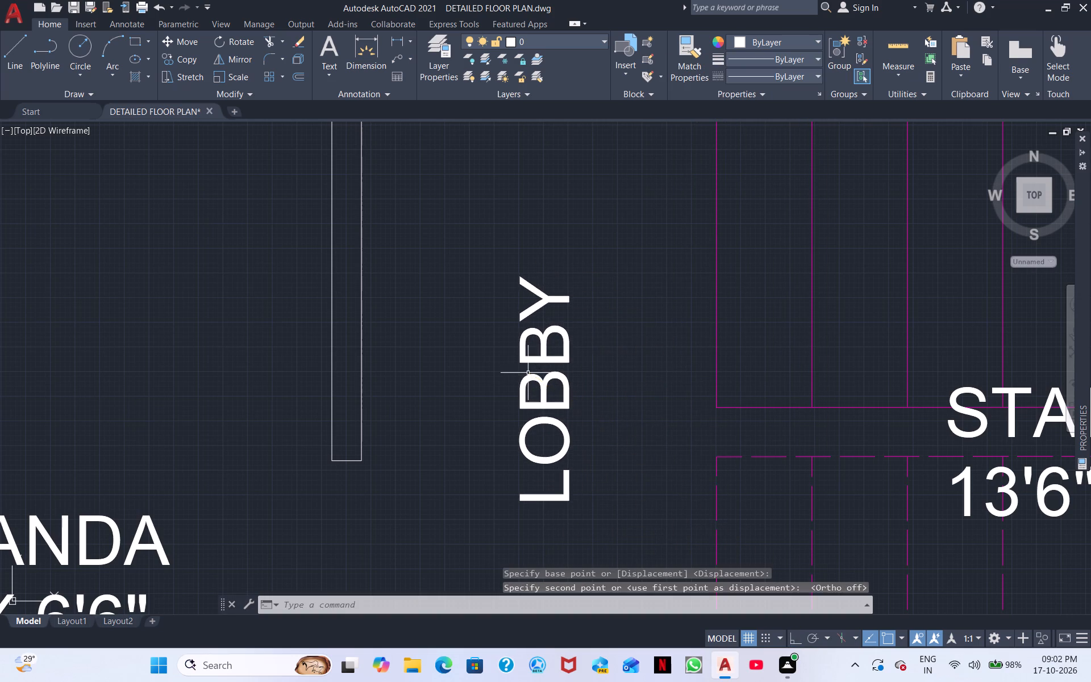
# Trim the overlapping wall lines at the upper corner beside the inner bed in the unlabelled second floor plan.
pyautogui.scroll(-1, 606, 425)
pyautogui.moveTo(646, 451); pyautogui.dragTo(430, 259, button='middle')
pyautogui.scroll(-1, 513, 335)
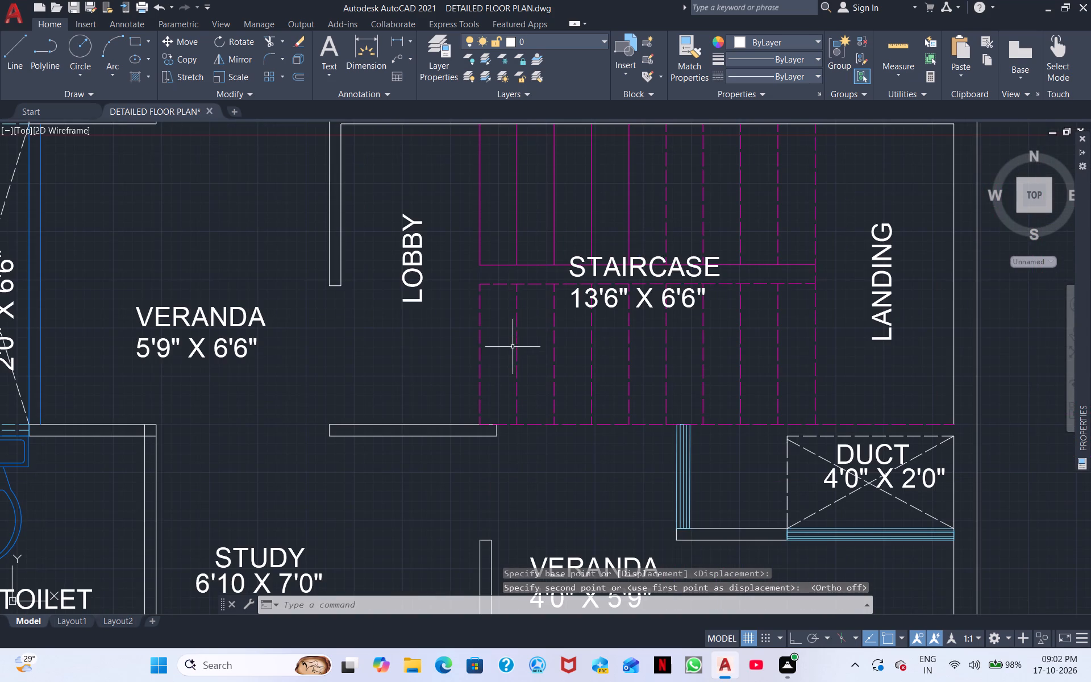
pyautogui.moveTo(526, 353); pyautogui.dragTo(472, 314, button='middle')
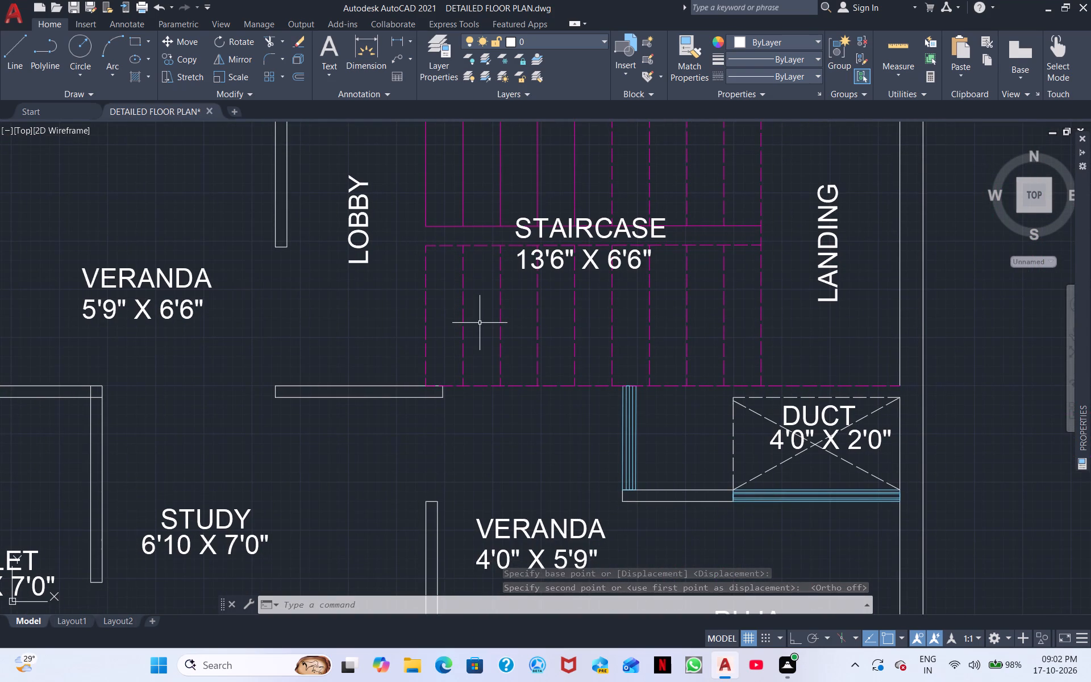
pyautogui.moveTo(501, 338); pyautogui.dragTo(498, 318, button='middle')
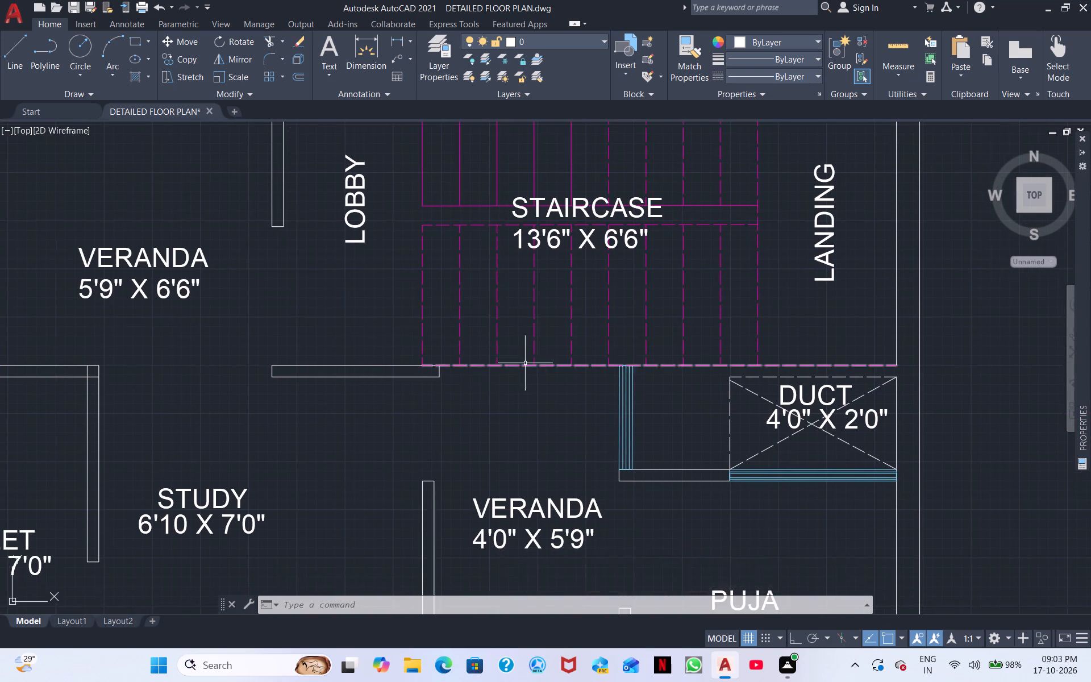
pyautogui.scroll(-1, 525, 361)
pyautogui.moveTo(650, 412); pyautogui.dragTo(405, 338, button='middle')
pyautogui.scroll(-3, 598, 375)
pyautogui.moveTo(674, 429); pyautogui.dragTo(535, 372, button='middle')
pyautogui.scroll(2, 540, 375)
pyautogui.moveTo(604, 392); pyautogui.dragTo(532, 376, button='middle')
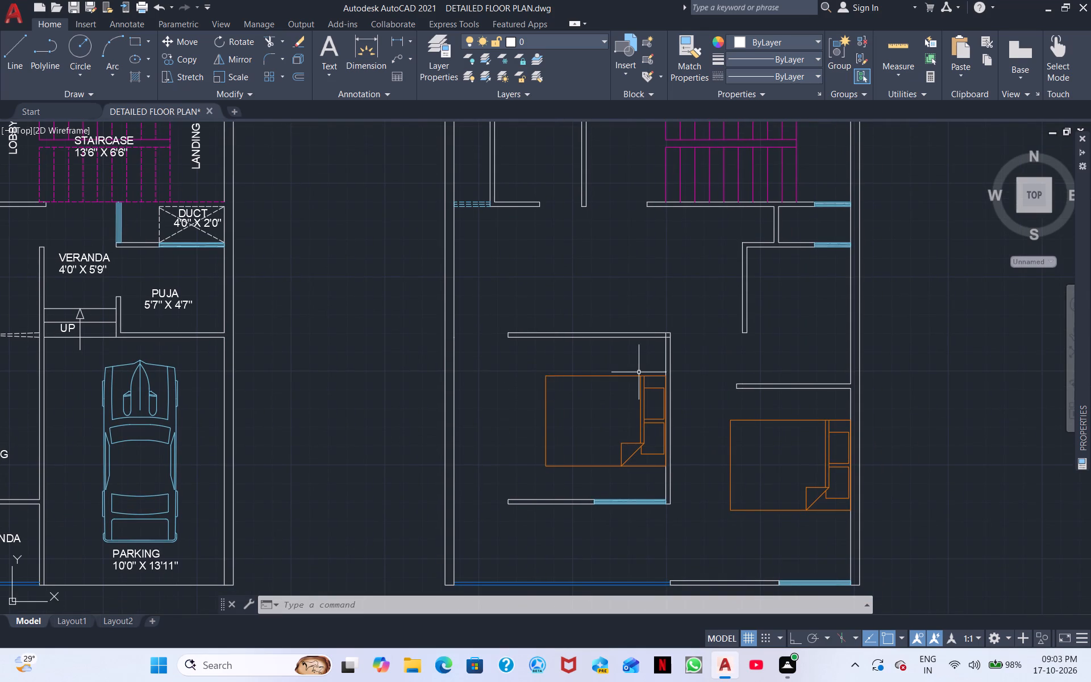
pyautogui.scroll(2, 639, 372)
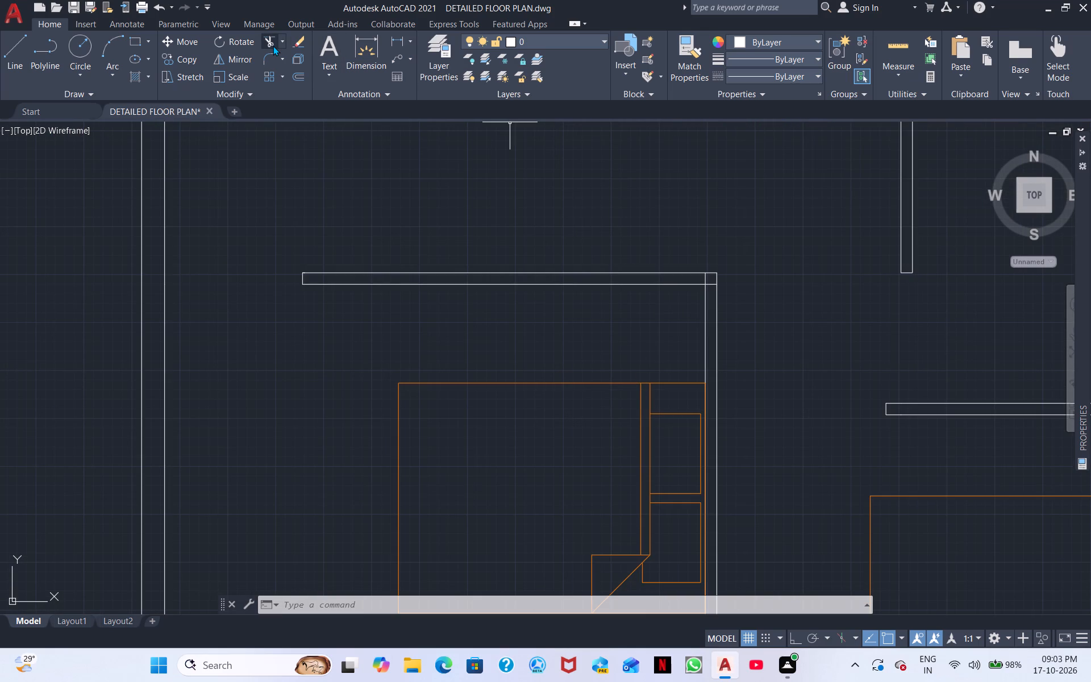
pyautogui.click(273, 45)
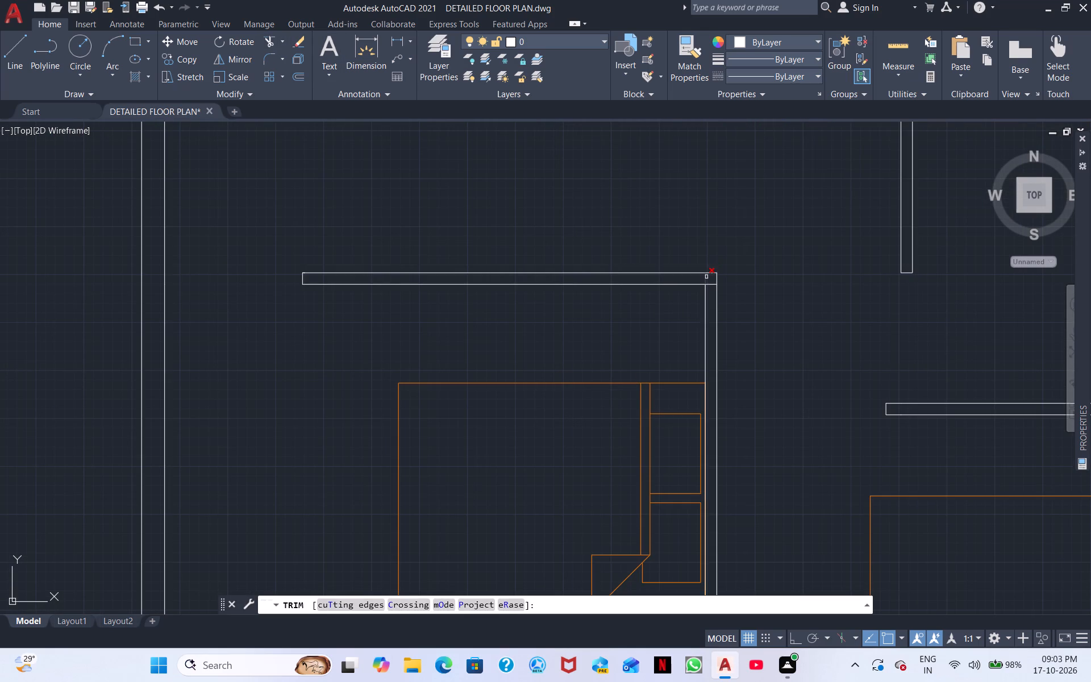
pyautogui.click(706, 277)
pyautogui.click(711, 284)
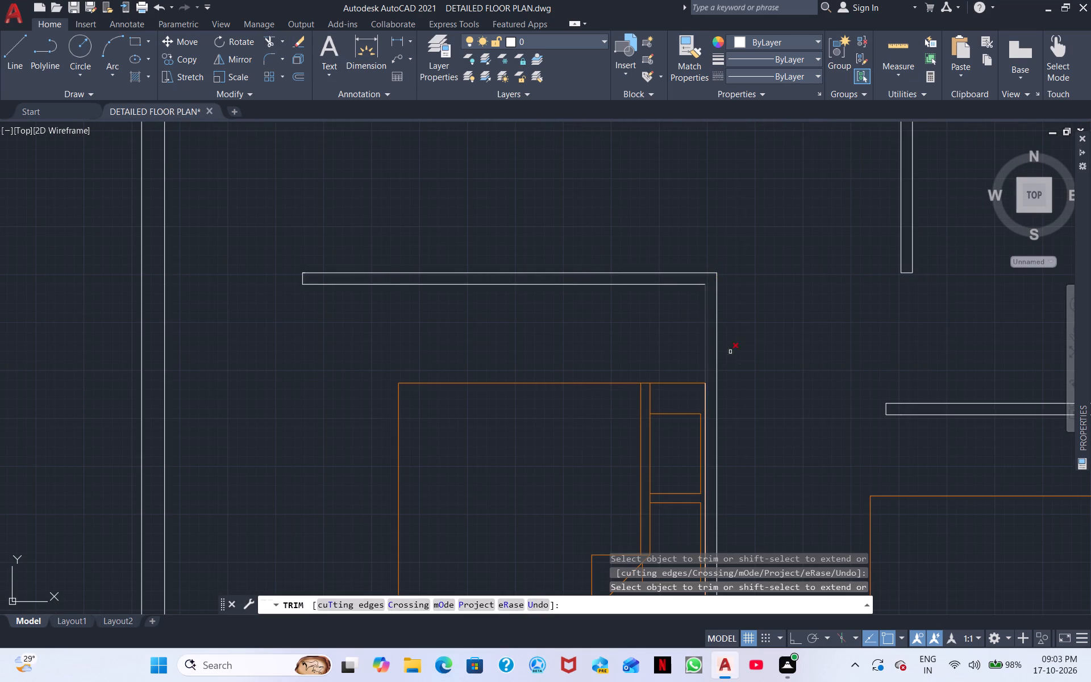
pyautogui.scroll(-2, 805, 351)
pyautogui.moveTo(797, 367); pyautogui.dragTo(768, 236, button='middle')
pyautogui.moveTo(768, 315); pyautogui.dragTo(767, 235, button='middle')
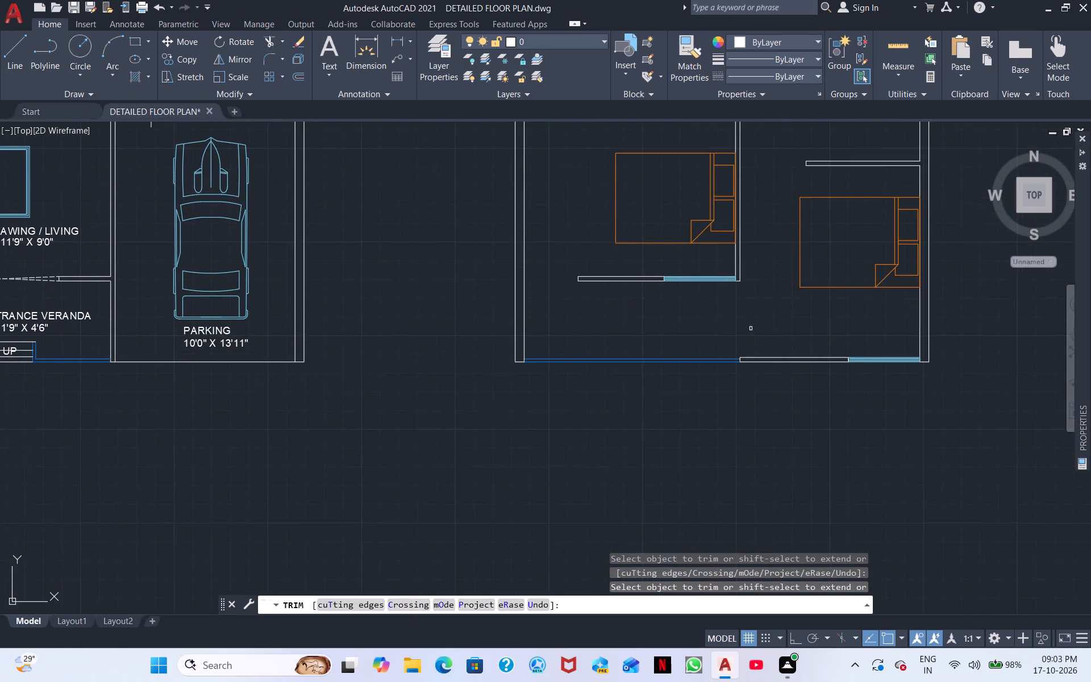
pyautogui.scroll(3, 752, 339)
pyautogui.moveTo(722, 288); pyautogui.dragTo(771, 450, button='middle')
pyautogui.rightClick(820, 402)
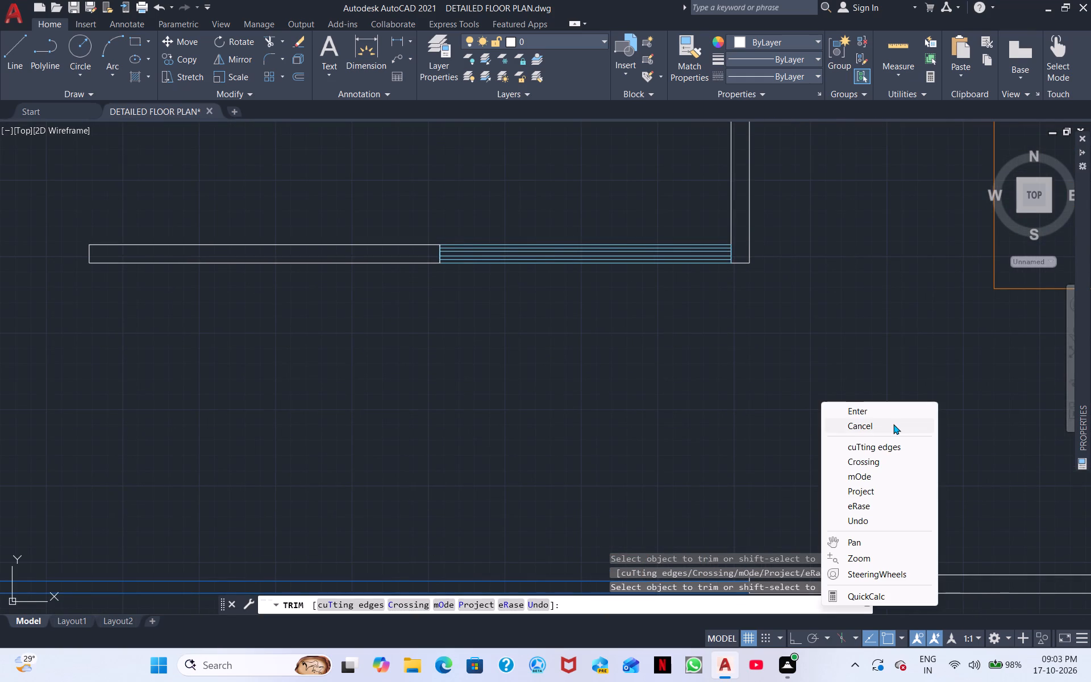
pyautogui.click(891, 425)
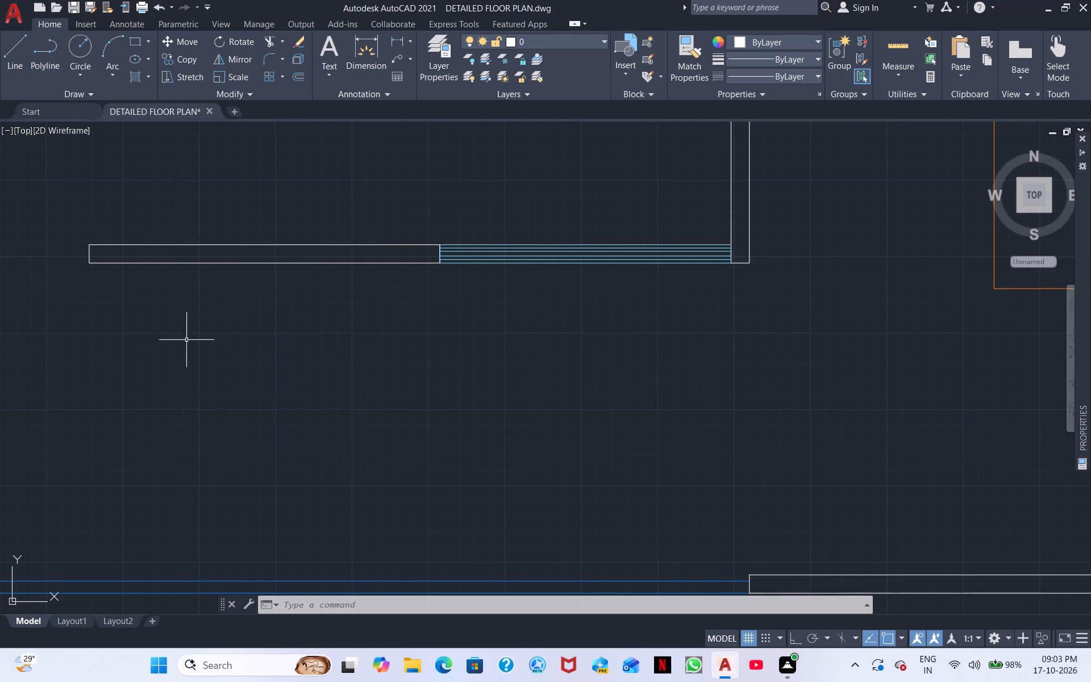
# Copy the PLUMBING DUCT label and its 2'0" X 6'6" size text horizontally, with ortho on, into the second plan's plumbing duct.
pyautogui.moveTo(248, 417); pyautogui.dragTo(492, 569, button='middle')
pyautogui.scroll(-2, 460, 446)
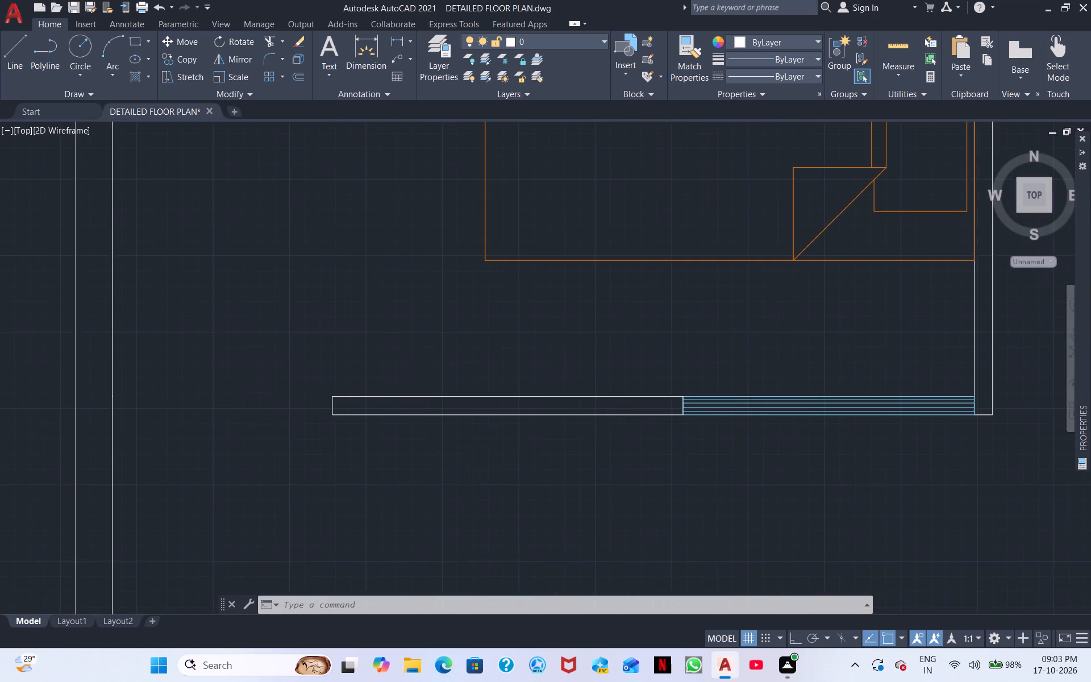
pyautogui.scroll(-4, 423, 405)
pyautogui.moveTo(418, 389); pyautogui.dragTo(652, 419, button='middle')
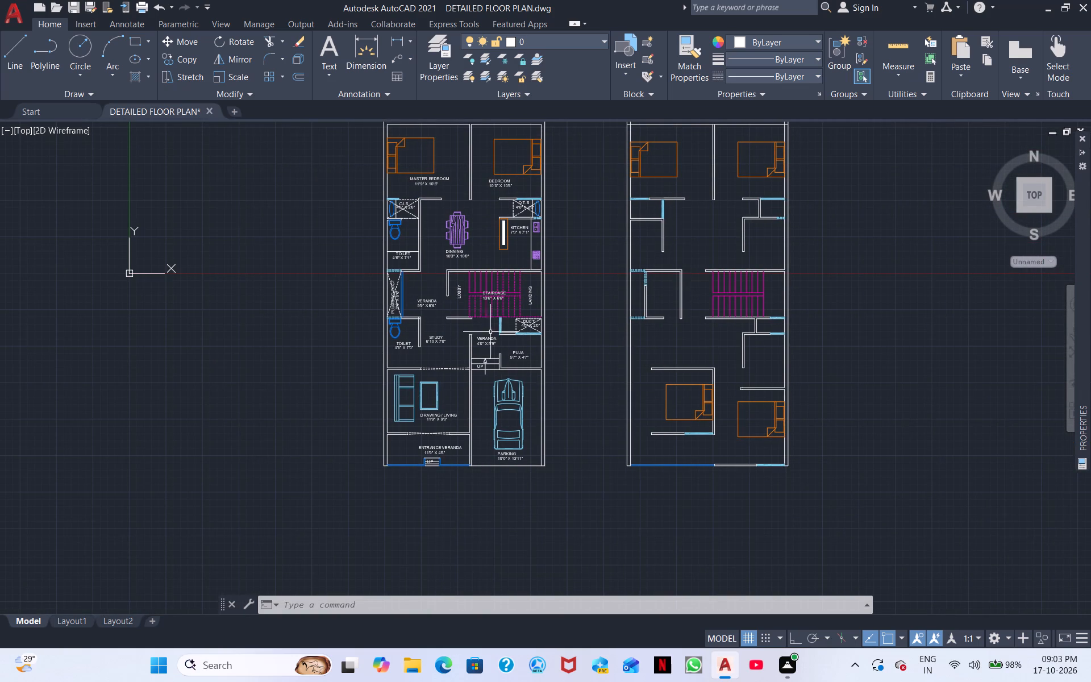
pyautogui.scroll(4, 389, 294)
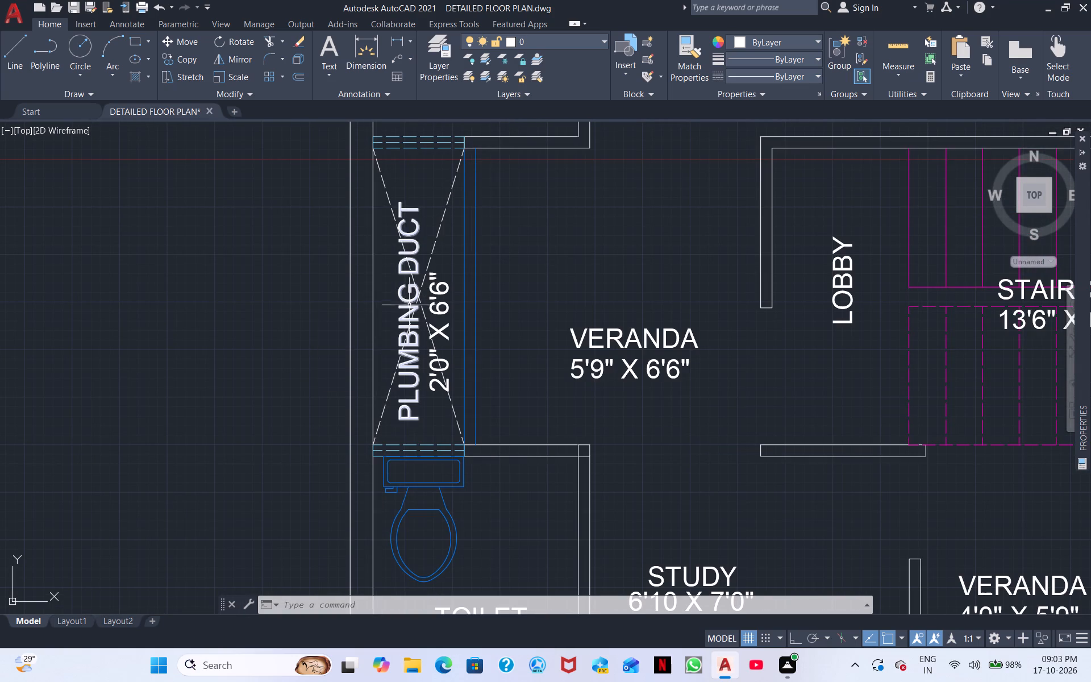
pyautogui.click(407, 306)
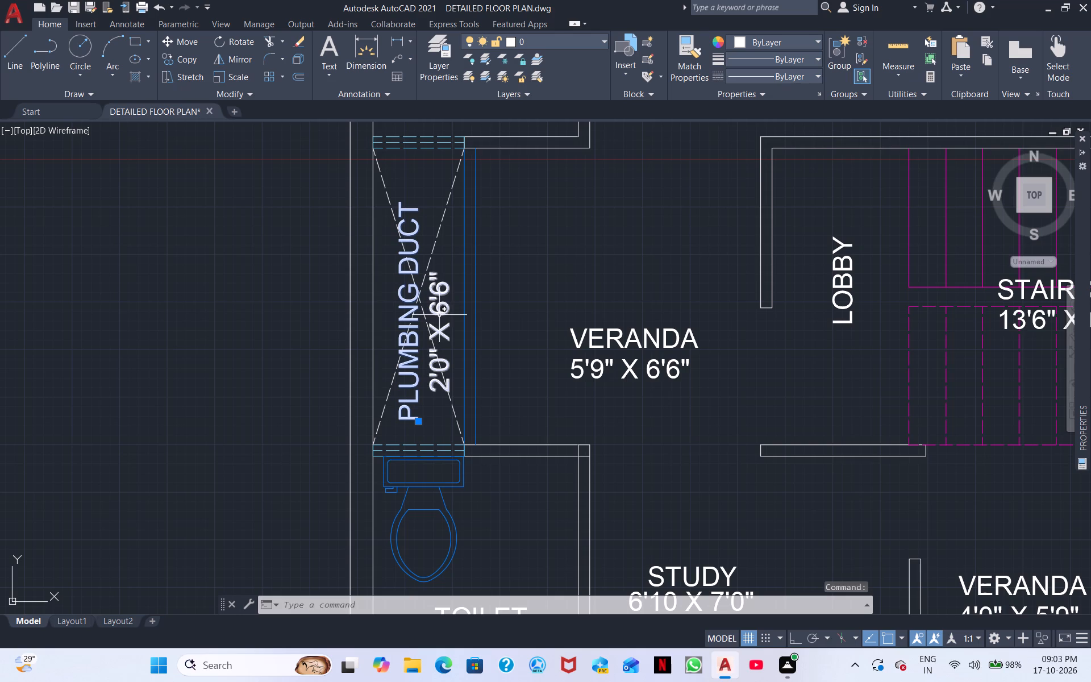
pyautogui.click(439, 315)
pyautogui.rightClick(481, 315)
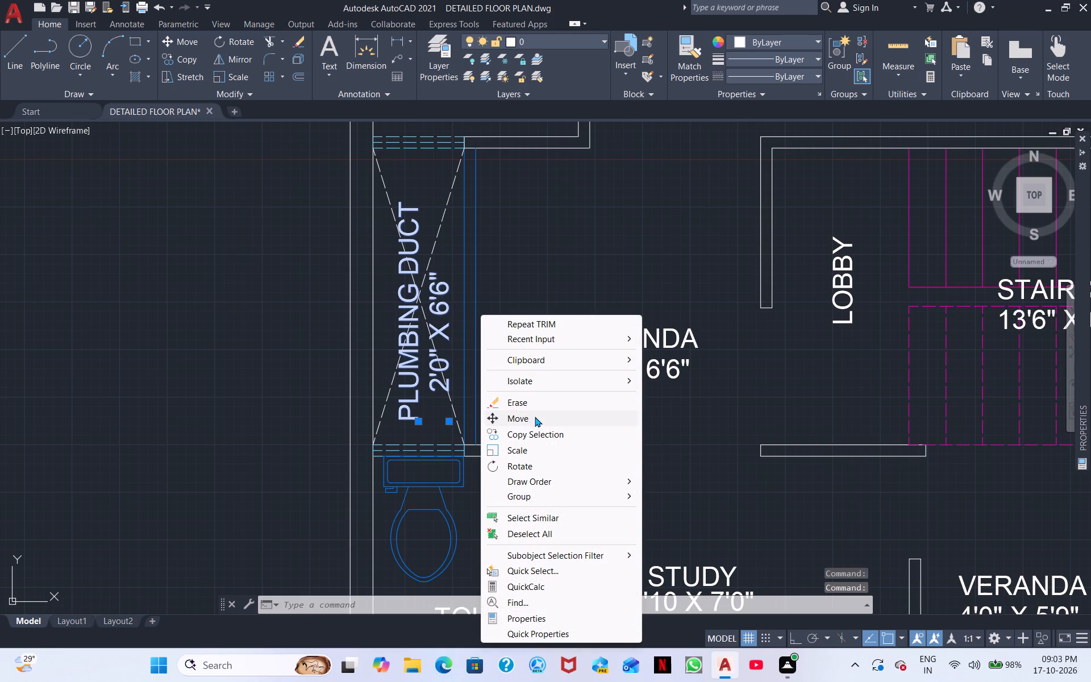
pyautogui.click(530, 434)
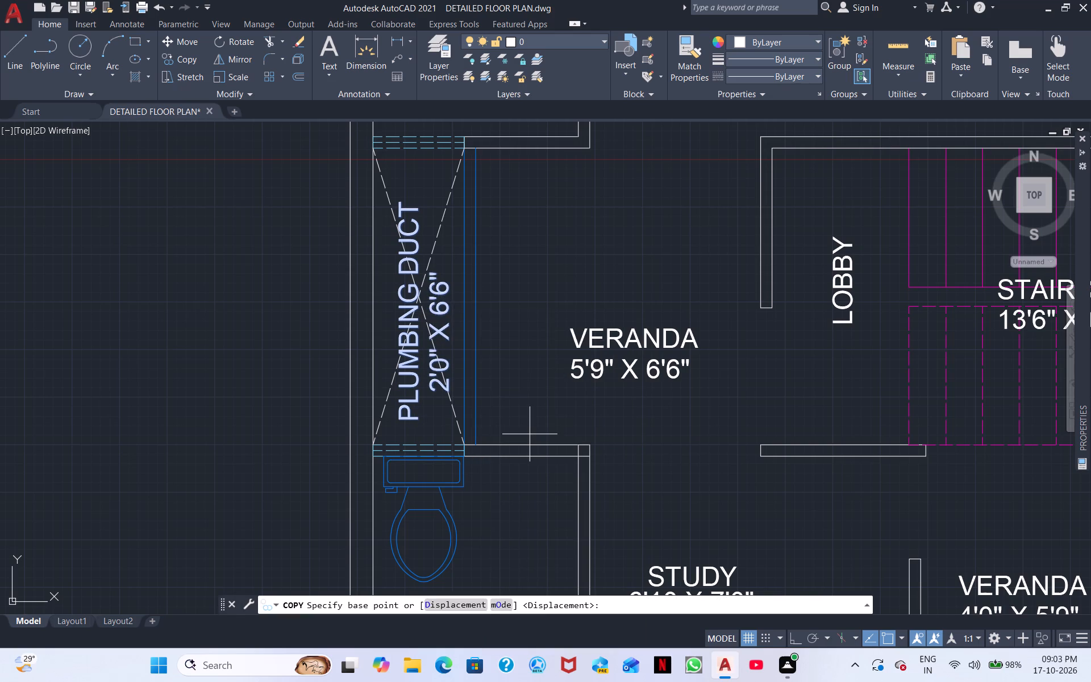
pyautogui.click(793, 637)
pyautogui.click(446, 380)
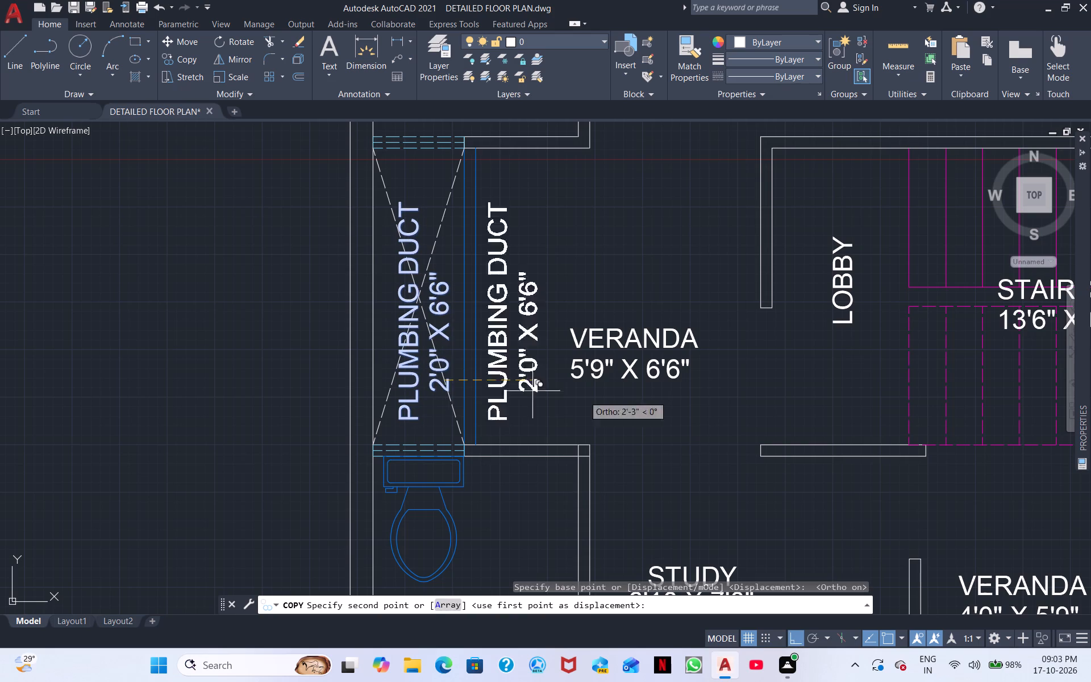
pyautogui.moveTo(967, 409); pyautogui.dragTo(215, 355, button='middle')
pyautogui.scroll(-2, 378, 354)
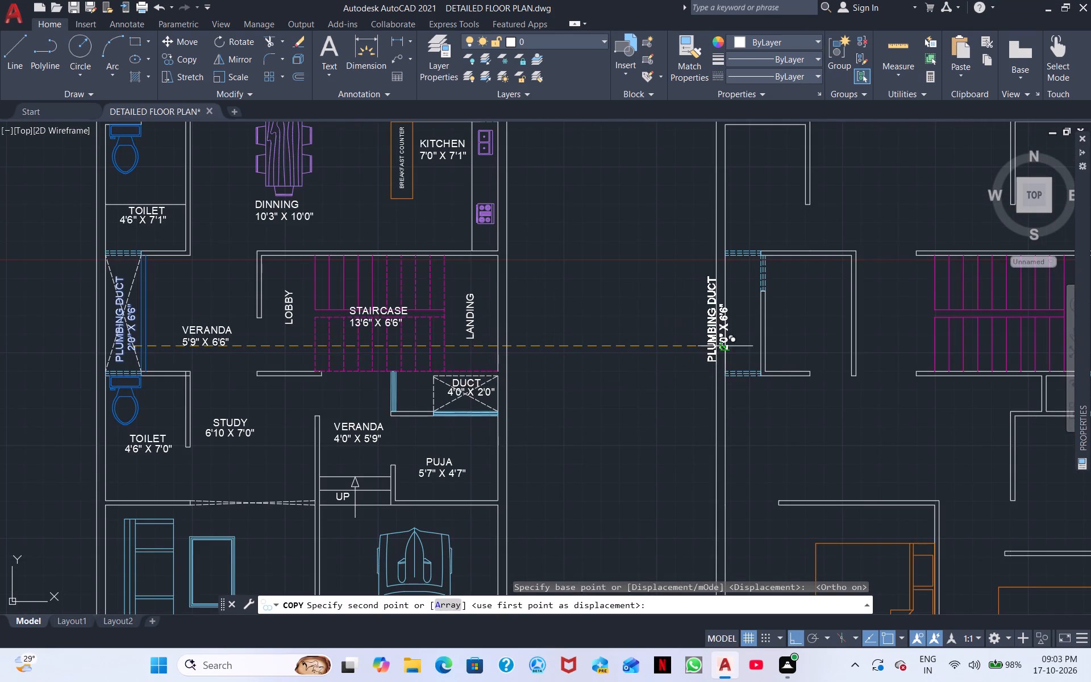
pyautogui.click(749, 332)
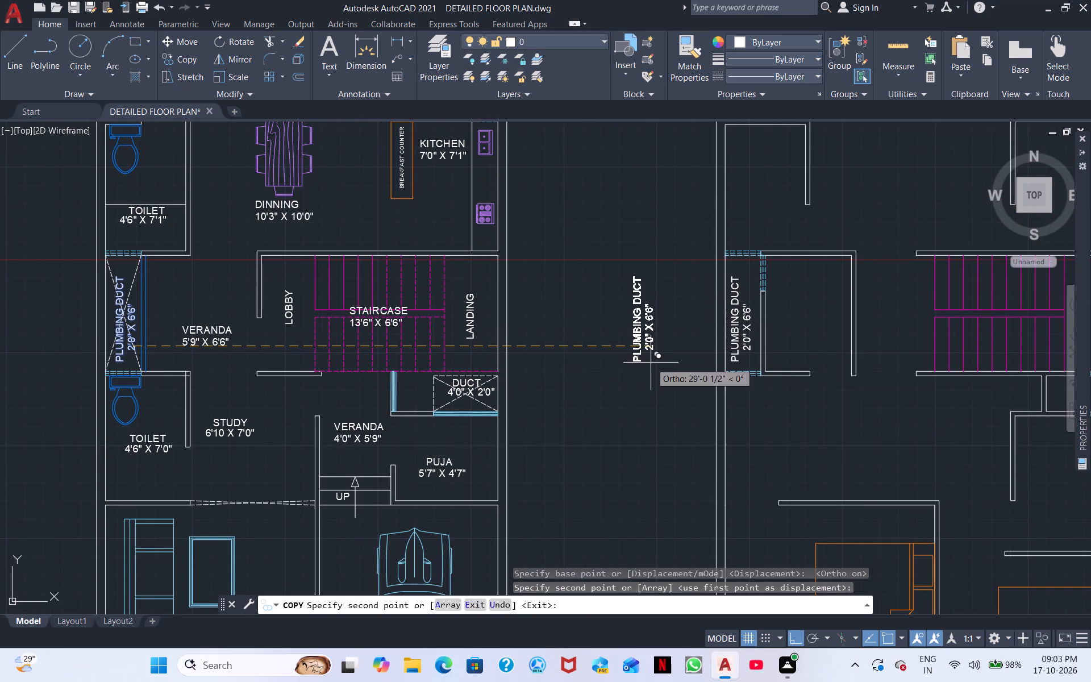
pyautogui.rightClick(626, 363)
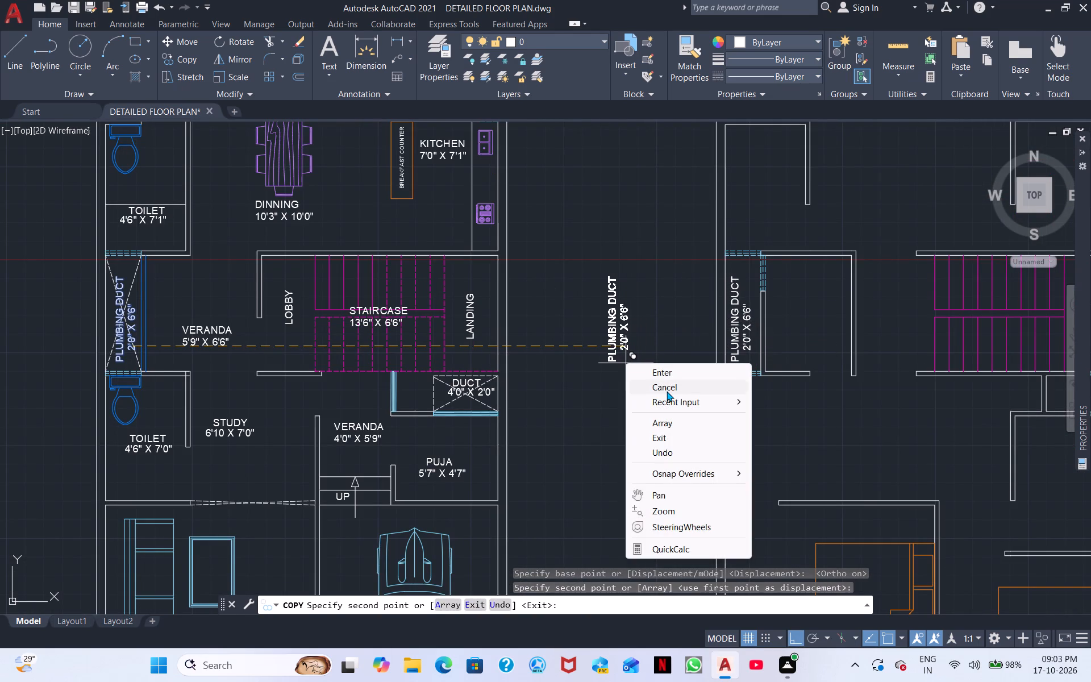
pyautogui.click(667, 391)
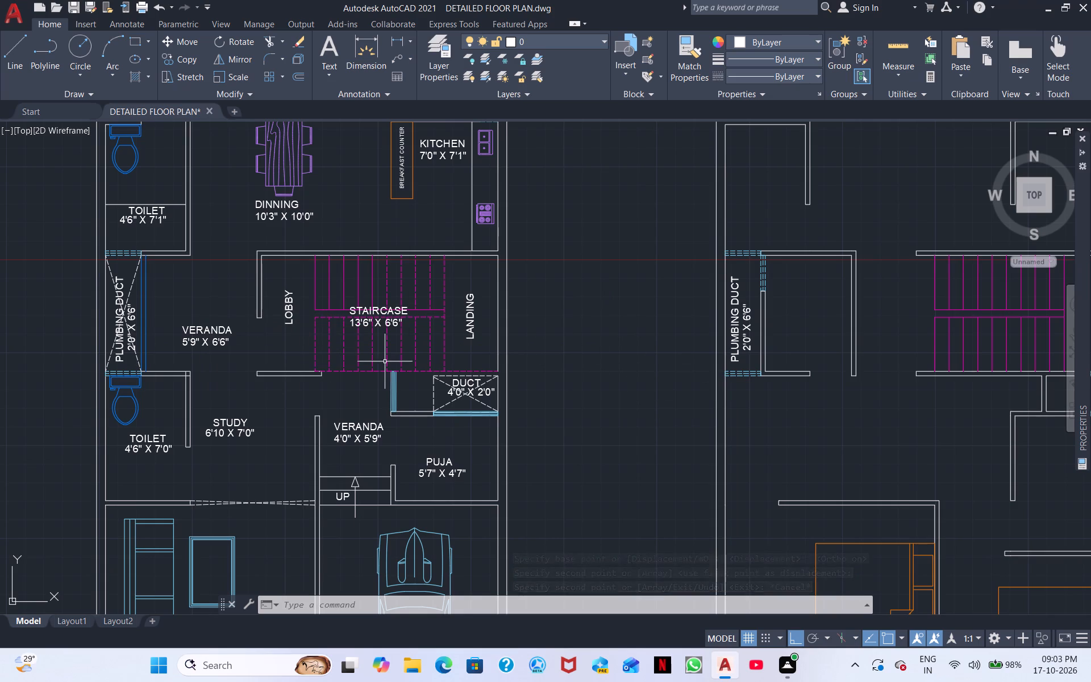
# Move the LOBBY, LANDING, DUCT and 4'0" X 2'0" texts together from the first plan to the staircase area of the second plan.
pyautogui.click(469, 384)
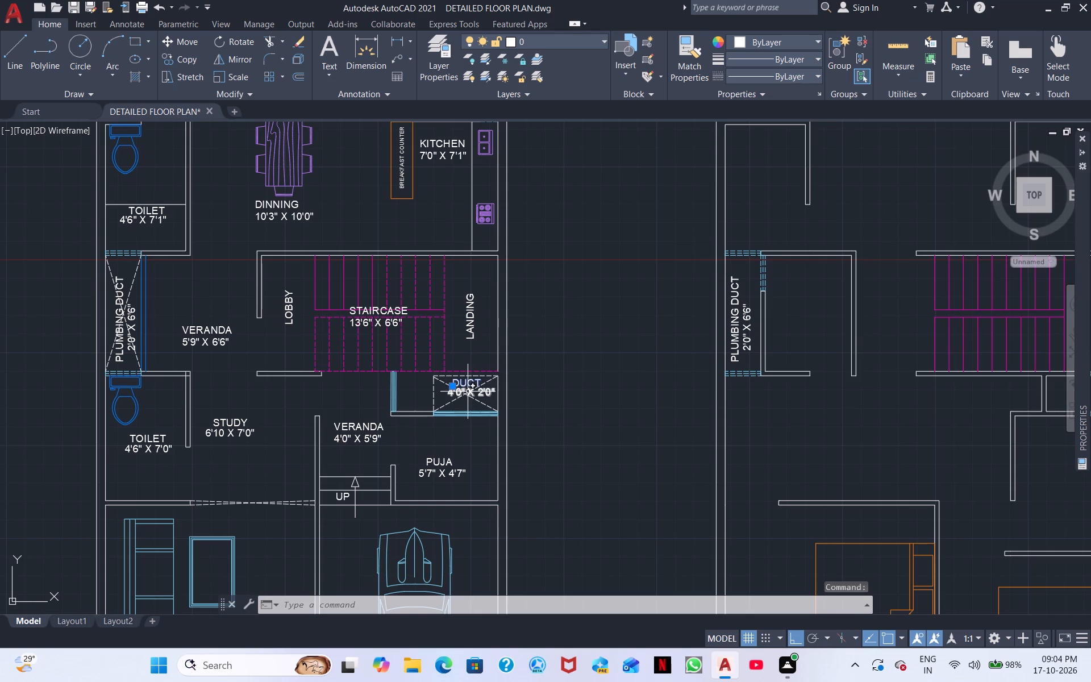
pyautogui.click(468, 392)
pyautogui.click(474, 328)
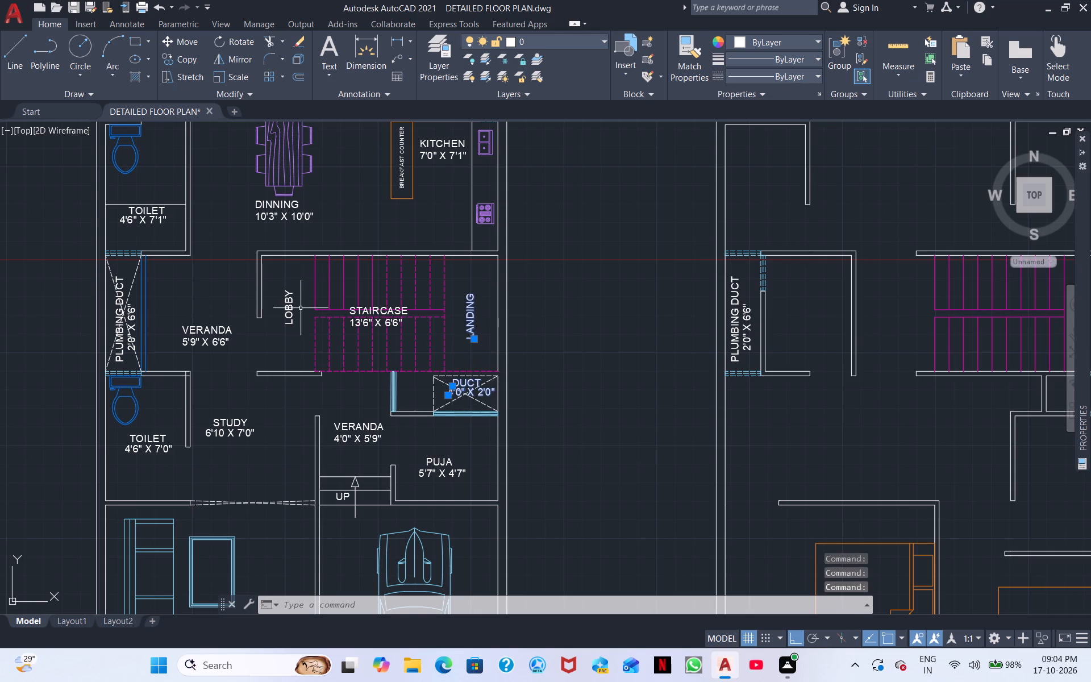
pyautogui.click(292, 311)
pyautogui.rightClick(543, 336)
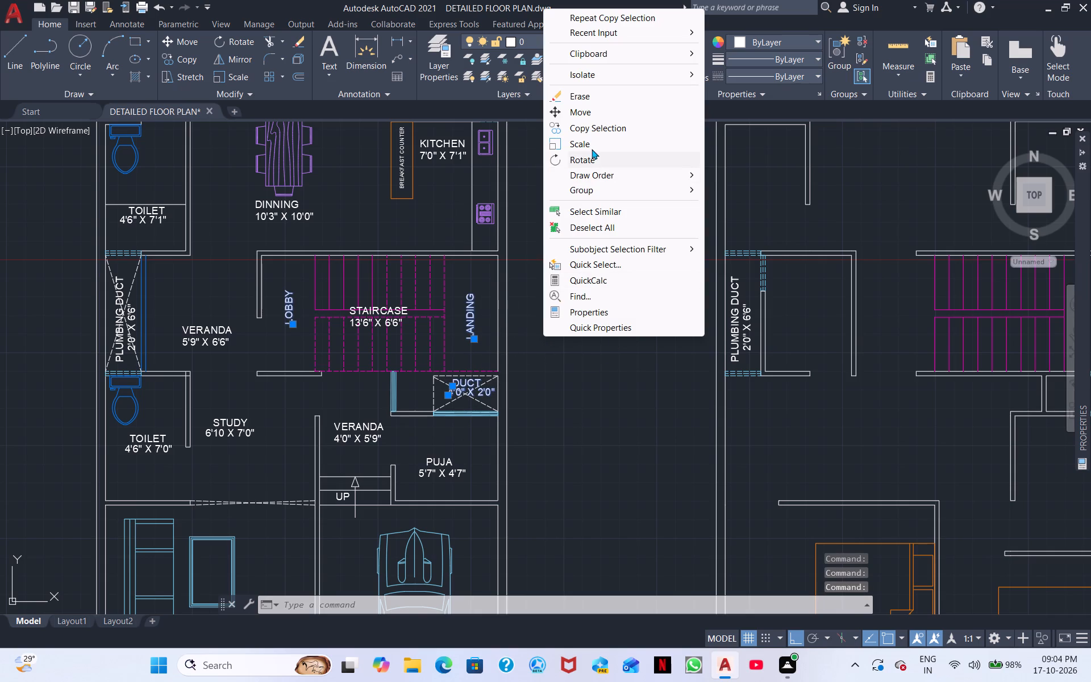
pyautogui.click(591, 113)
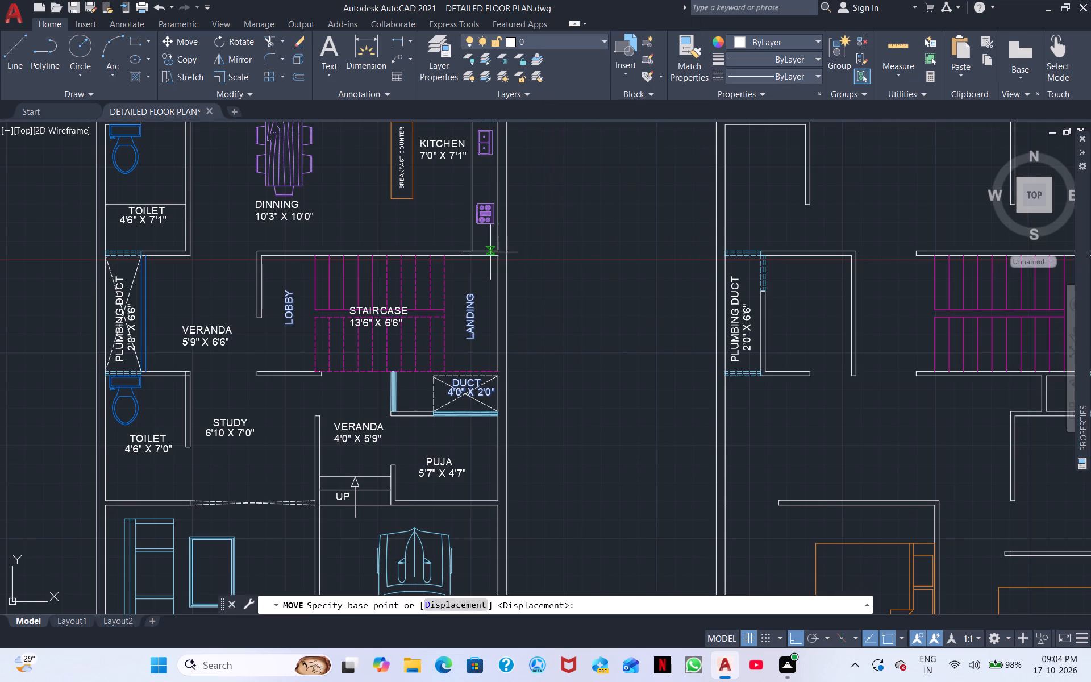
pyautogui.click(469, 325)
pyautogui.moveTo(922, 414); pyautogui.dragTo(276, 368, button='middle')
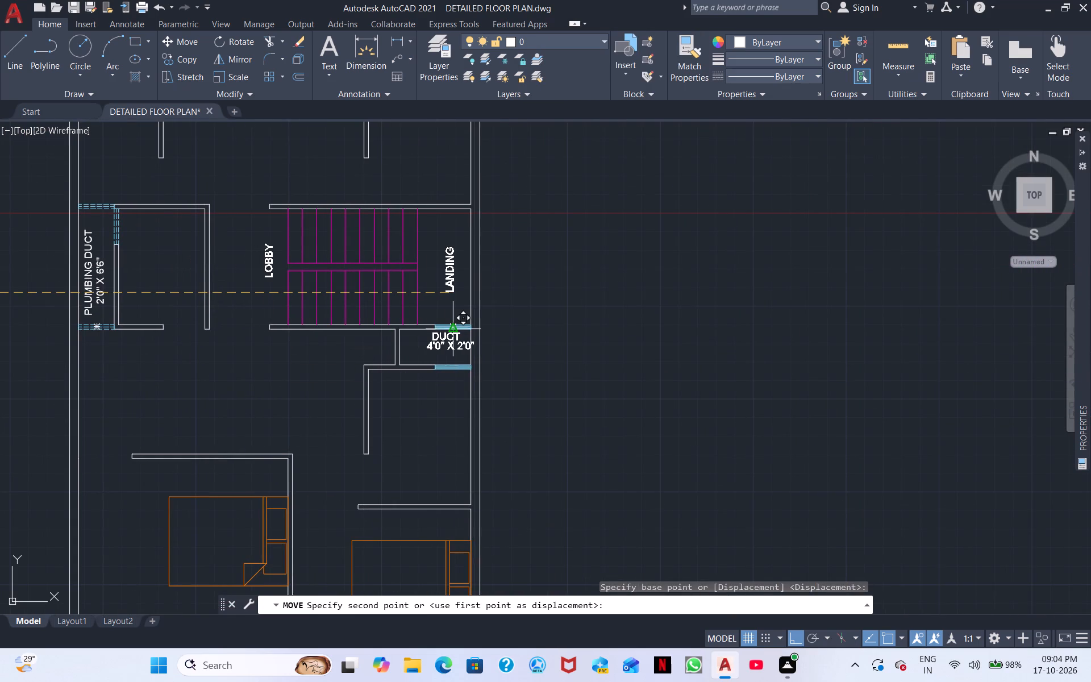
pyautogui.click(451, 332)
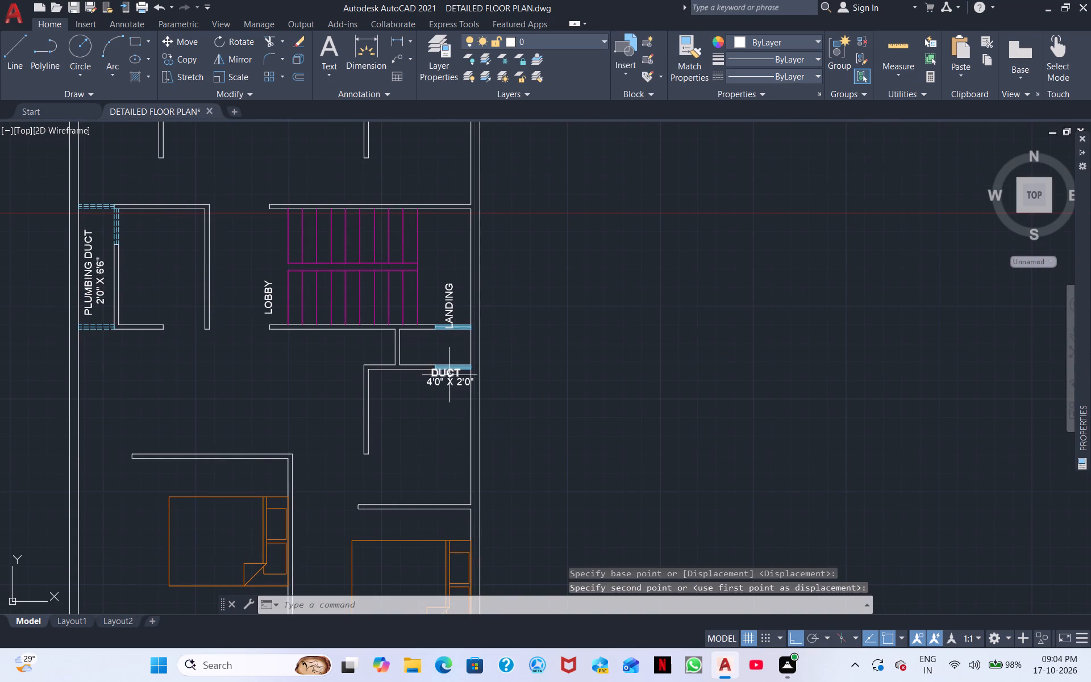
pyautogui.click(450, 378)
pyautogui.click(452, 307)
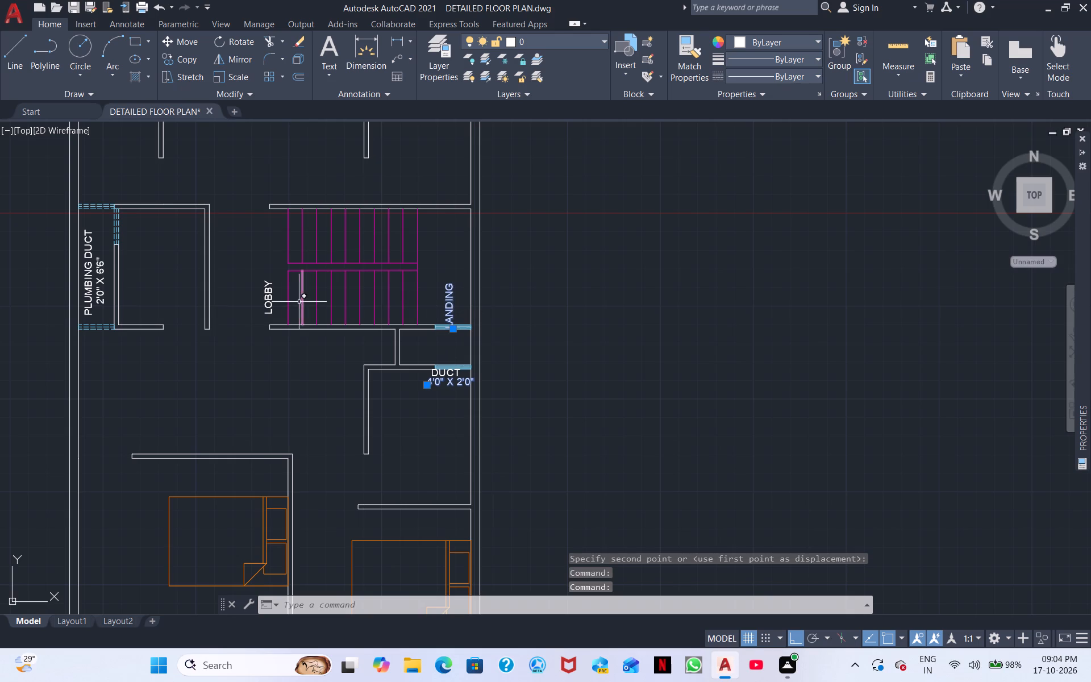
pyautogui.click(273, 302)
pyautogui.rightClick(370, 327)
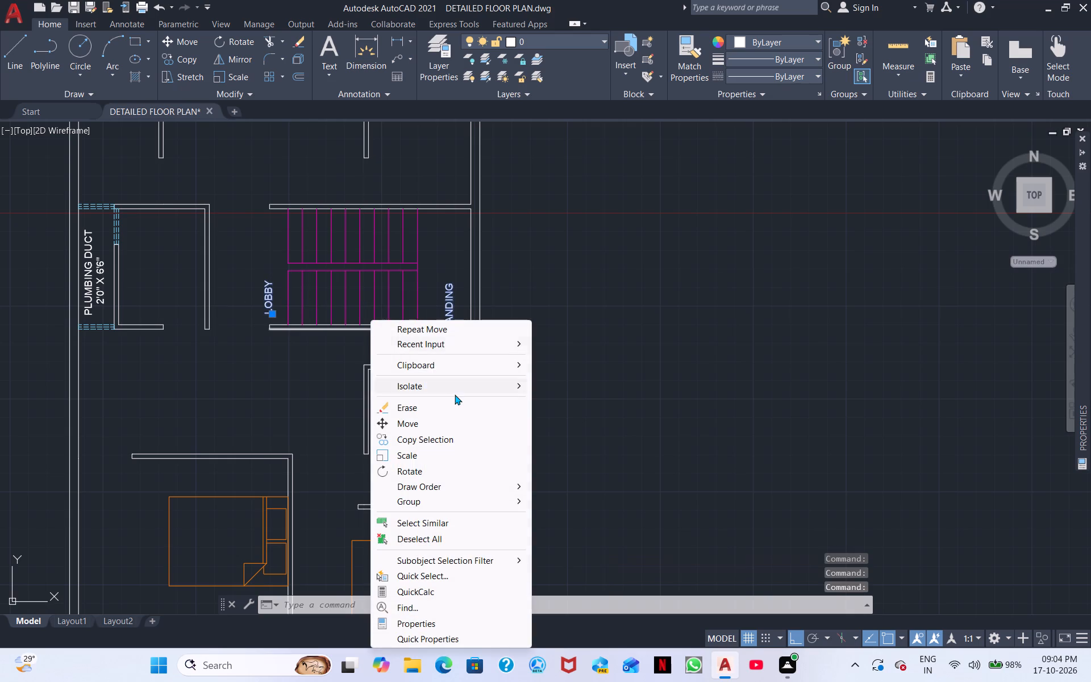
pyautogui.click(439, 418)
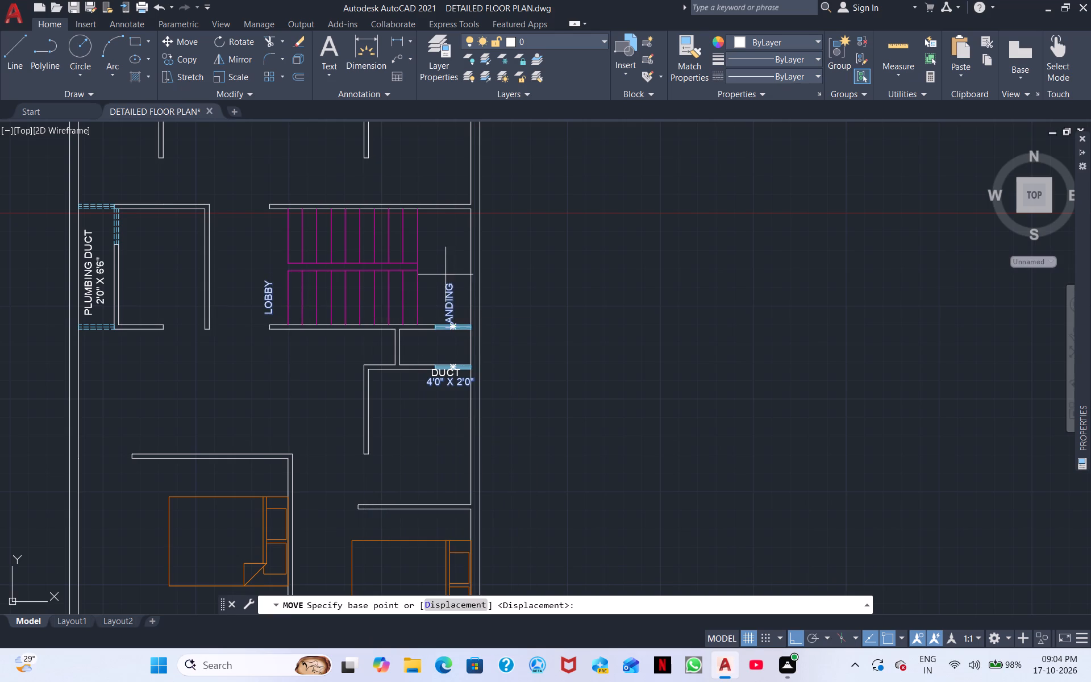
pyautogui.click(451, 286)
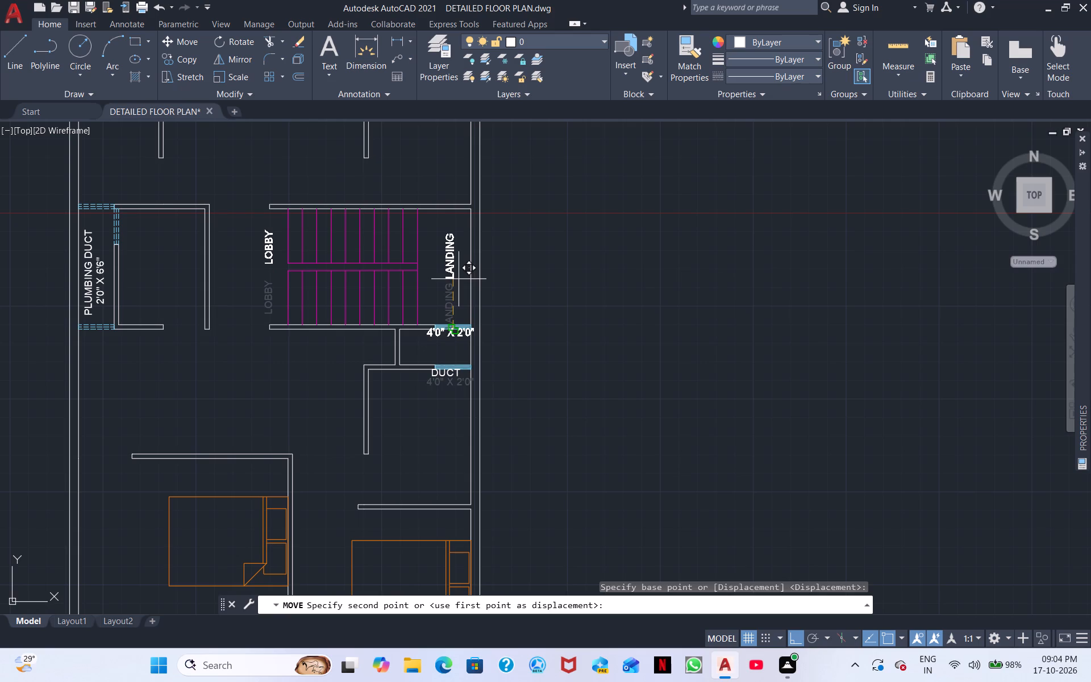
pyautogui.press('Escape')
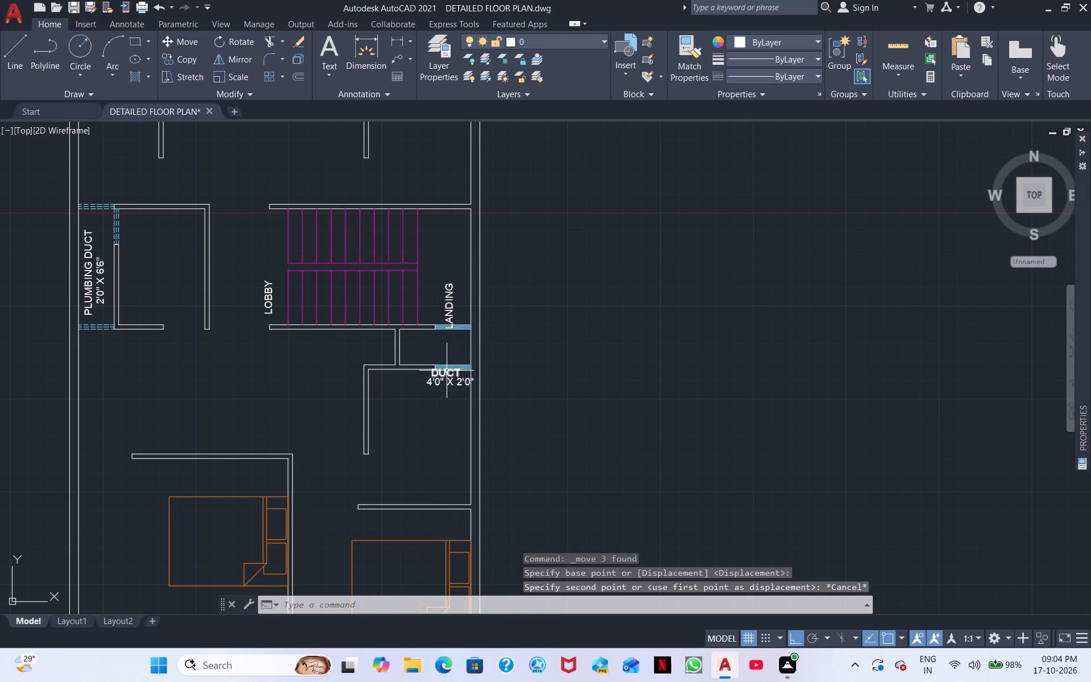
# Move the LOBBY, LANDING, DUCT and 4'0" X 2'0" texts together straight up about 1'-3" in the second plan, with ortho on.
pyautogui.click(445, 371)
pyautogui.click(447, 382)
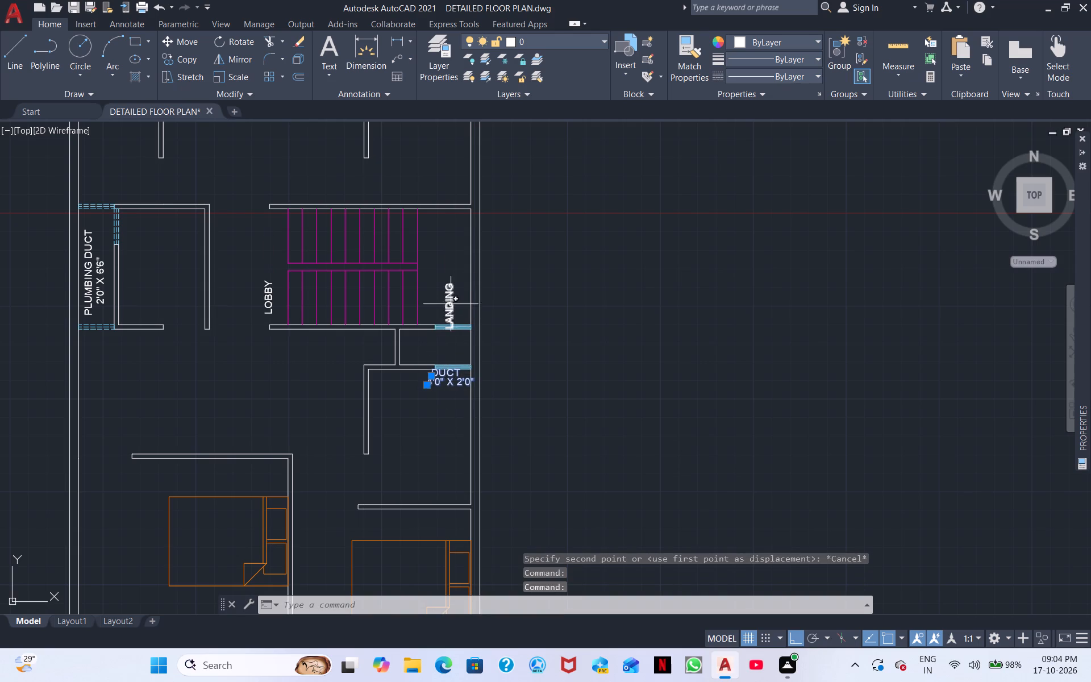
pyautogui.click(449, 305)
pyautogui.click(270, 302)
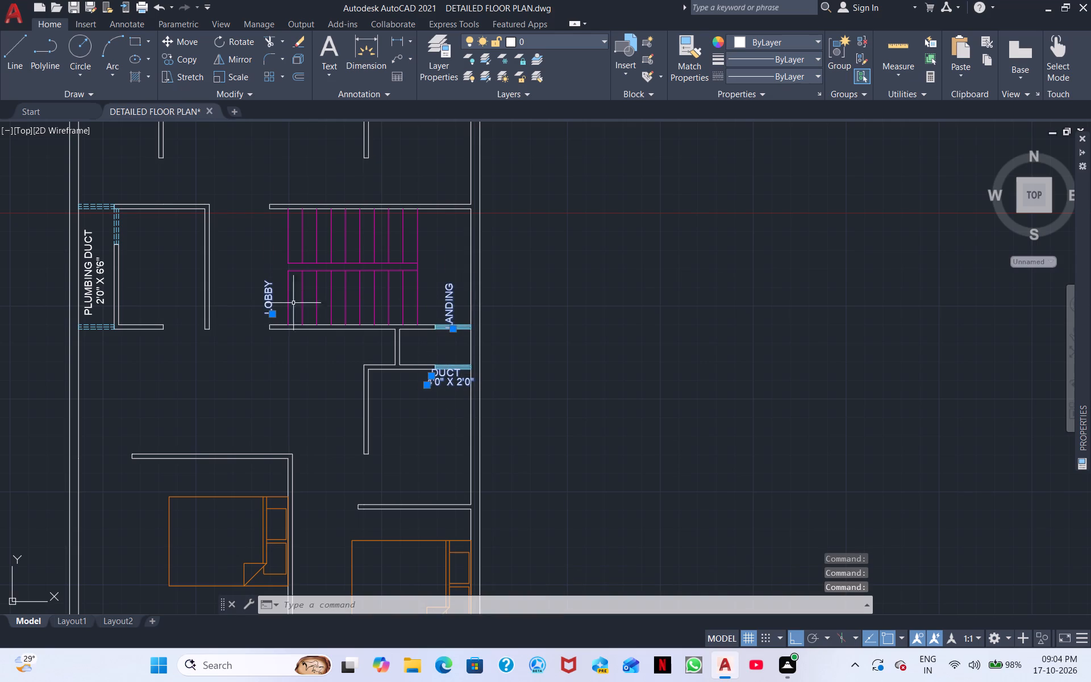
pyautogui.rightClick(458, 296)
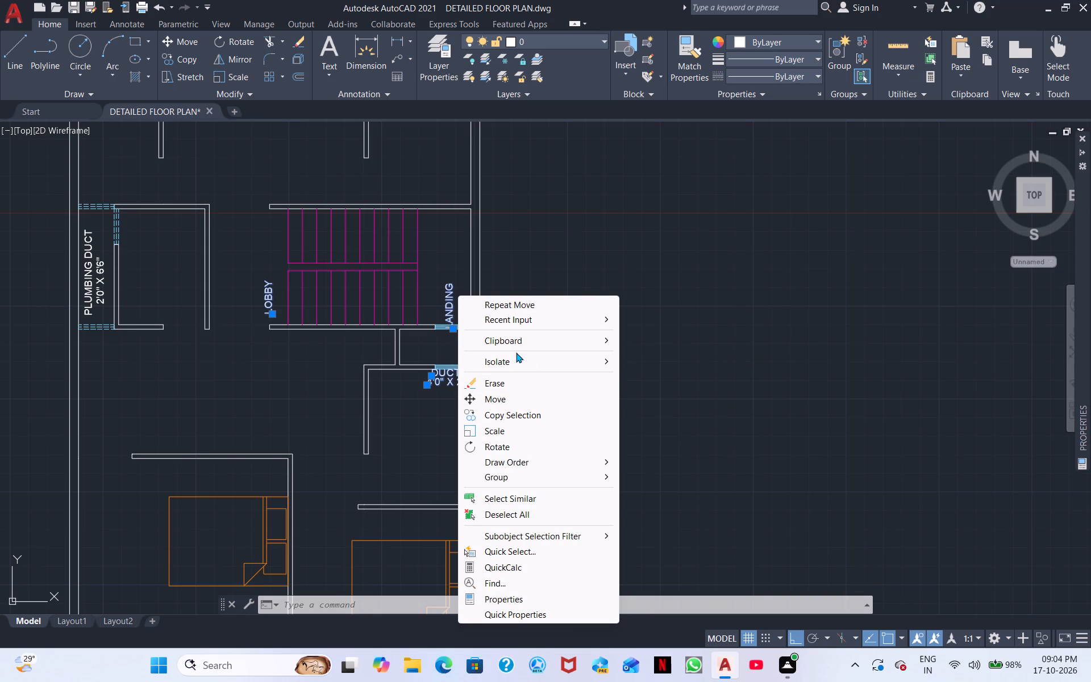
pyautogui.click(514, 398)
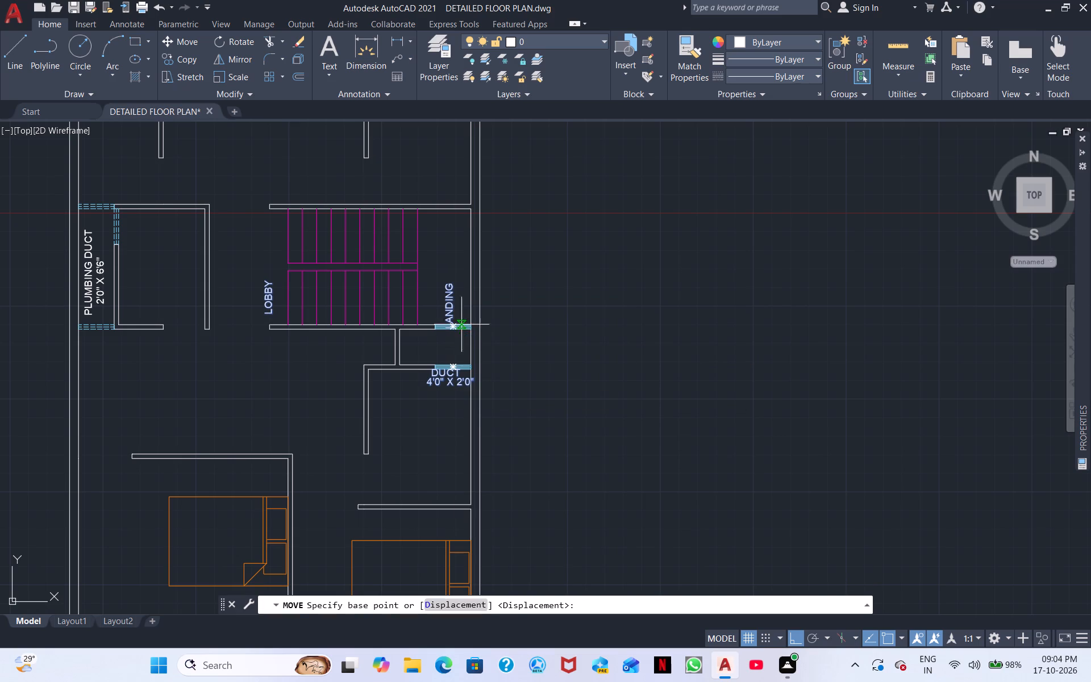
pyautogui.click(455, 290)
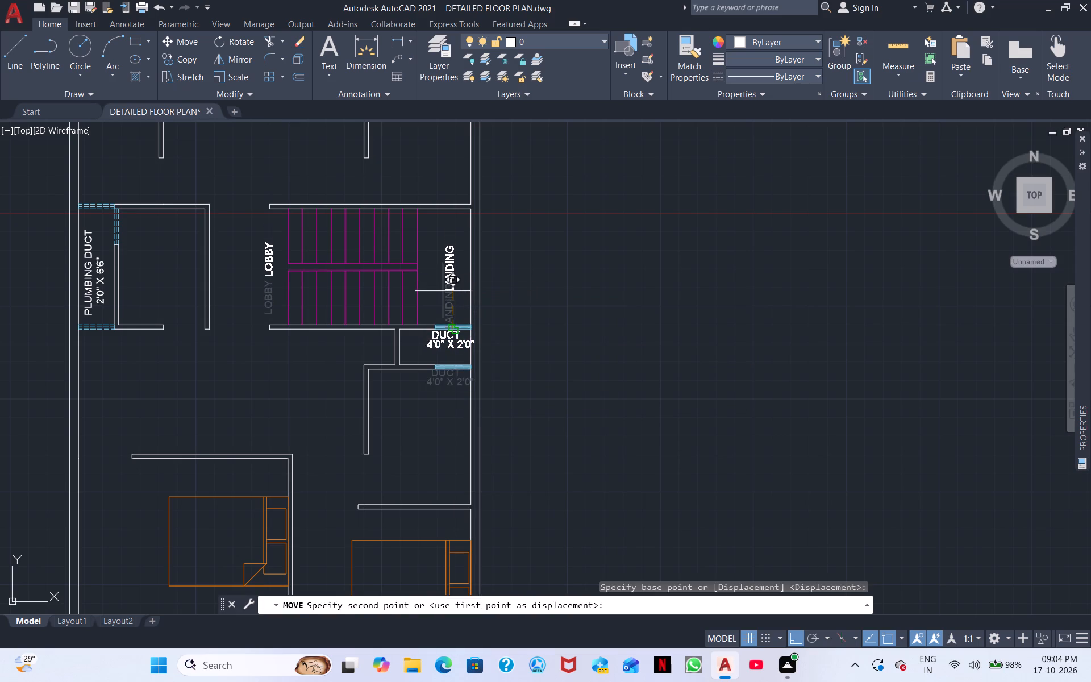
pyautogui.scroll(3, 474, 311)
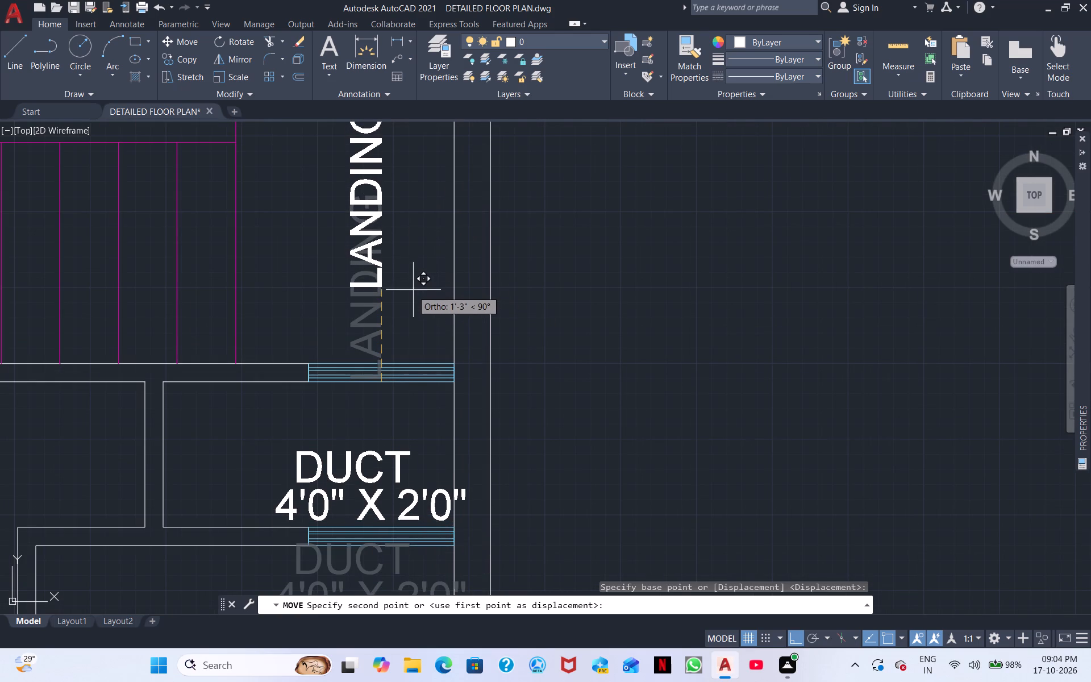
pyautogui.click(411, 292)
# Move the DUCT label and its 4'0" X 2'0" text horizontally about 10 1/2" inward, away from the outer wall, inside the second plan's duct.
pyautogui.scroll(-3, 411, 291)
pyautogui.moveTo(411, 291); pyautogui.dragTo(445, 292, button='middle')
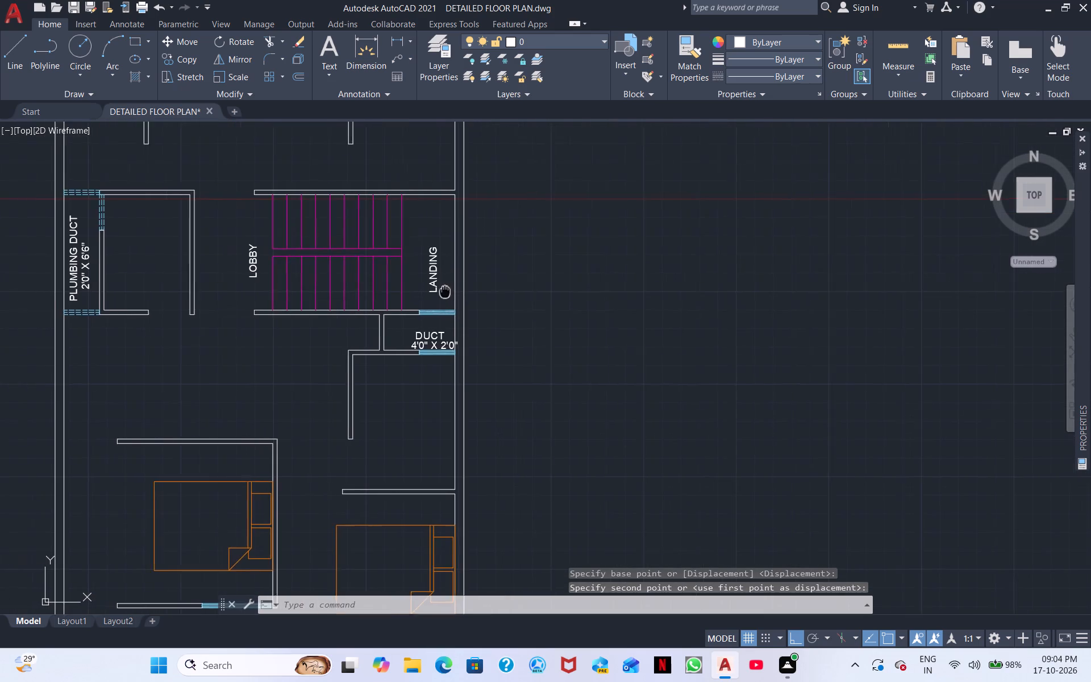
pyautogui.moveTo(445, 292); pyautogui.dragTo(599, 294, button='middle')
pyautogui.click(579, 343)
pyautogui.click(586, 339)
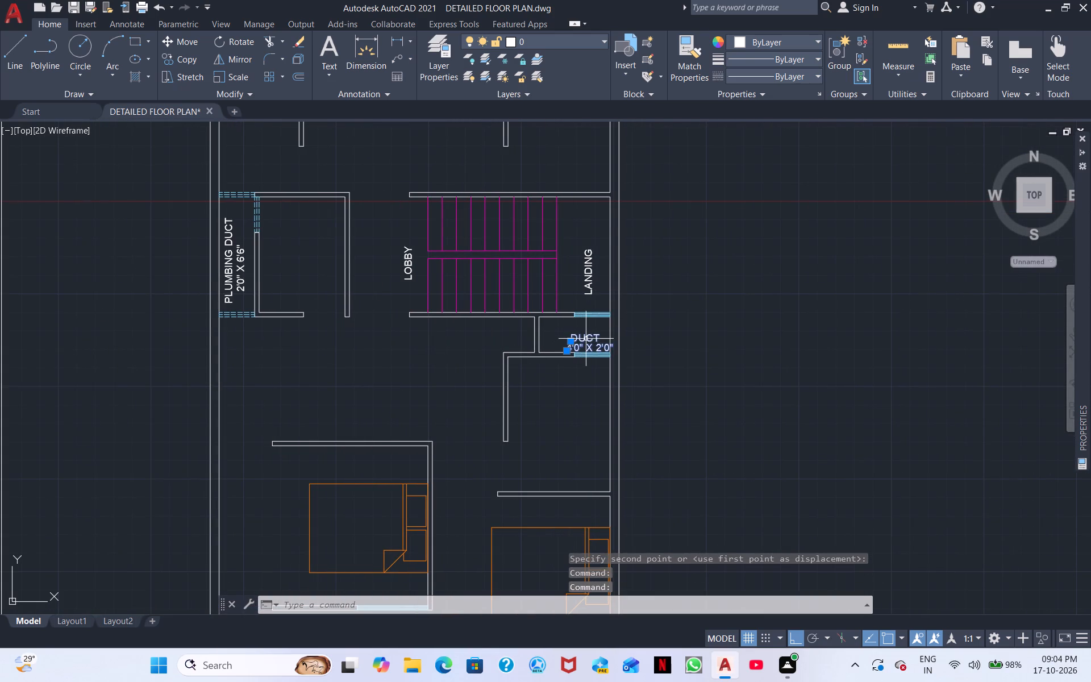
pyautogui.rightClick(586, 339)
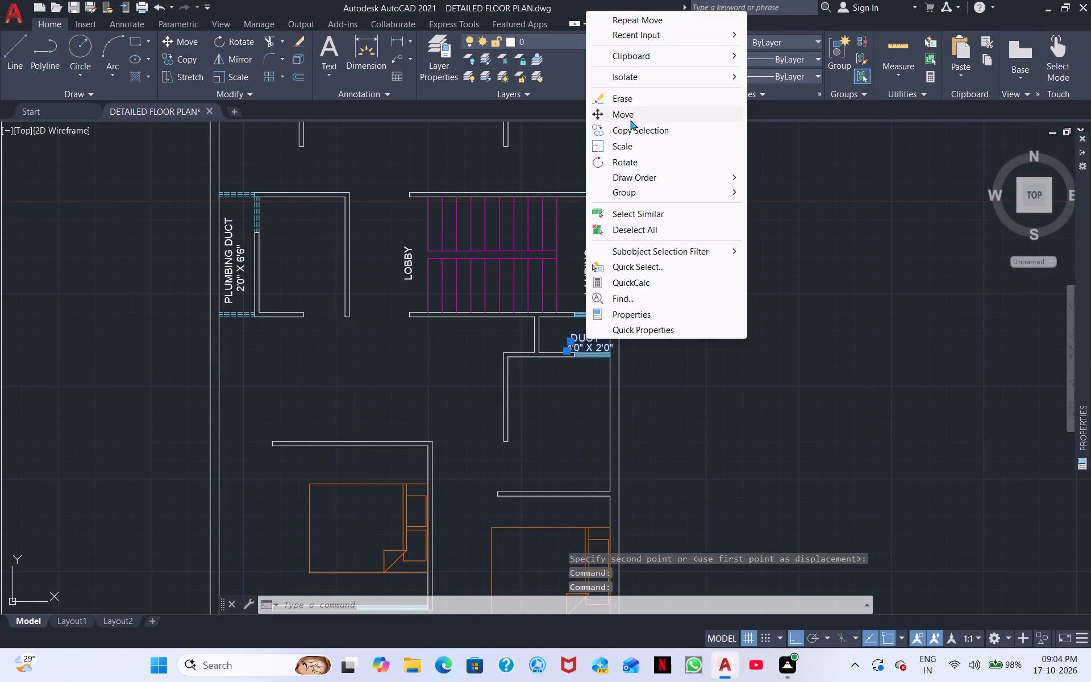
pyautogui.click(630, 120)
pyautogui.scroll(4, 583, 336)
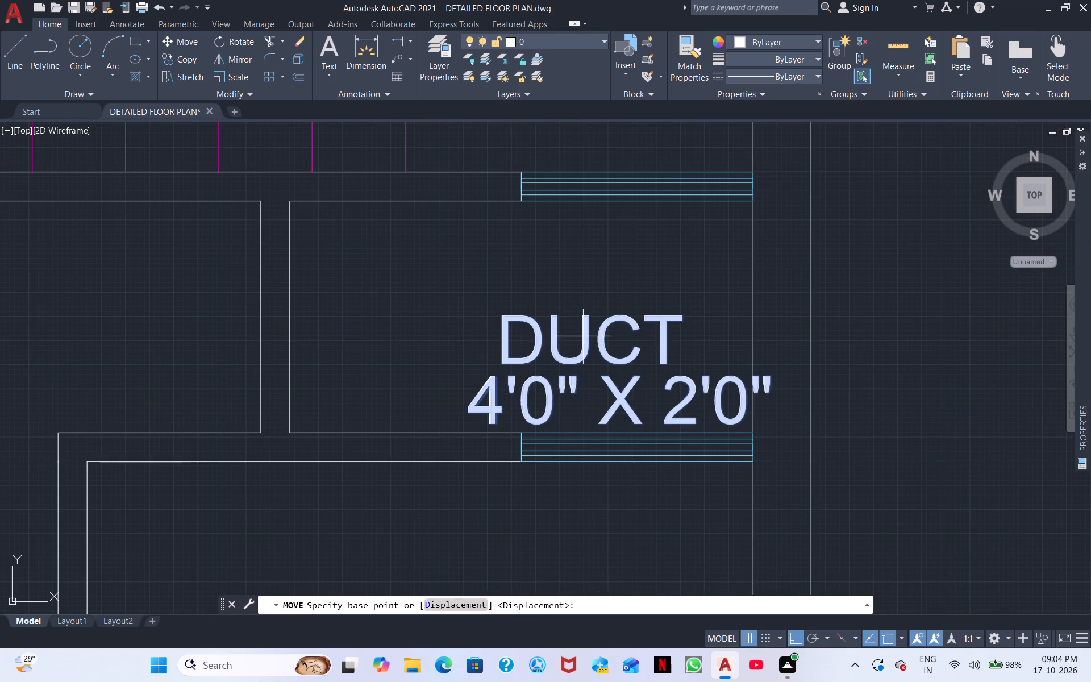
pyautogui.click(583, 336)
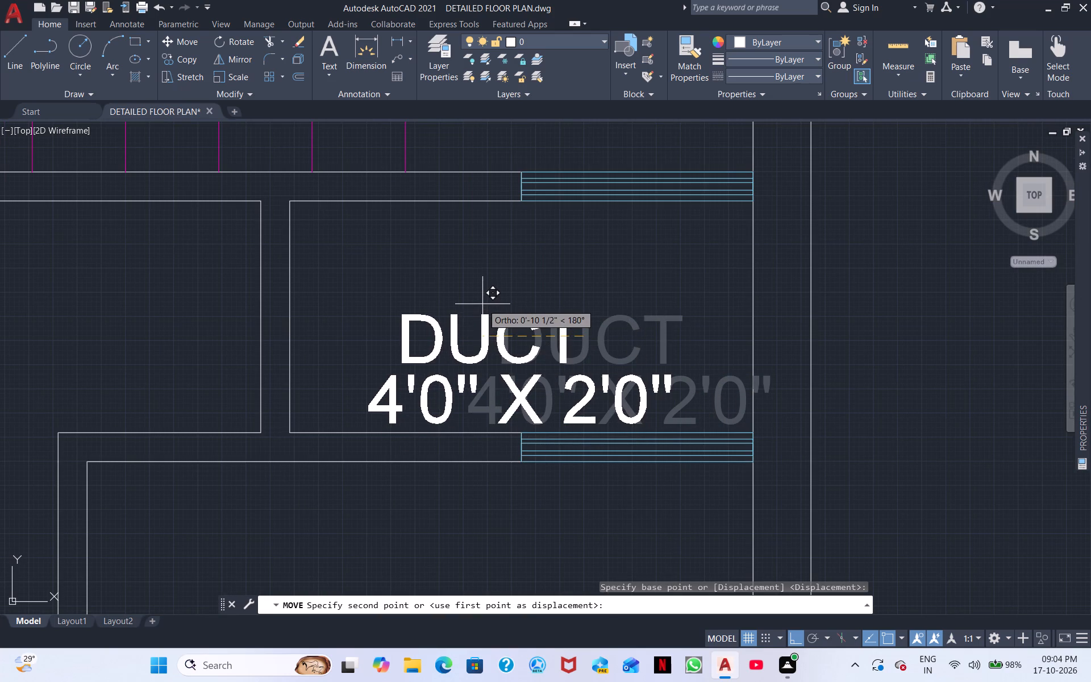
pyautogui.click(482, 304)
pyautogui.scroll(-1, 485, 303)
pyautogui.press('Escape')
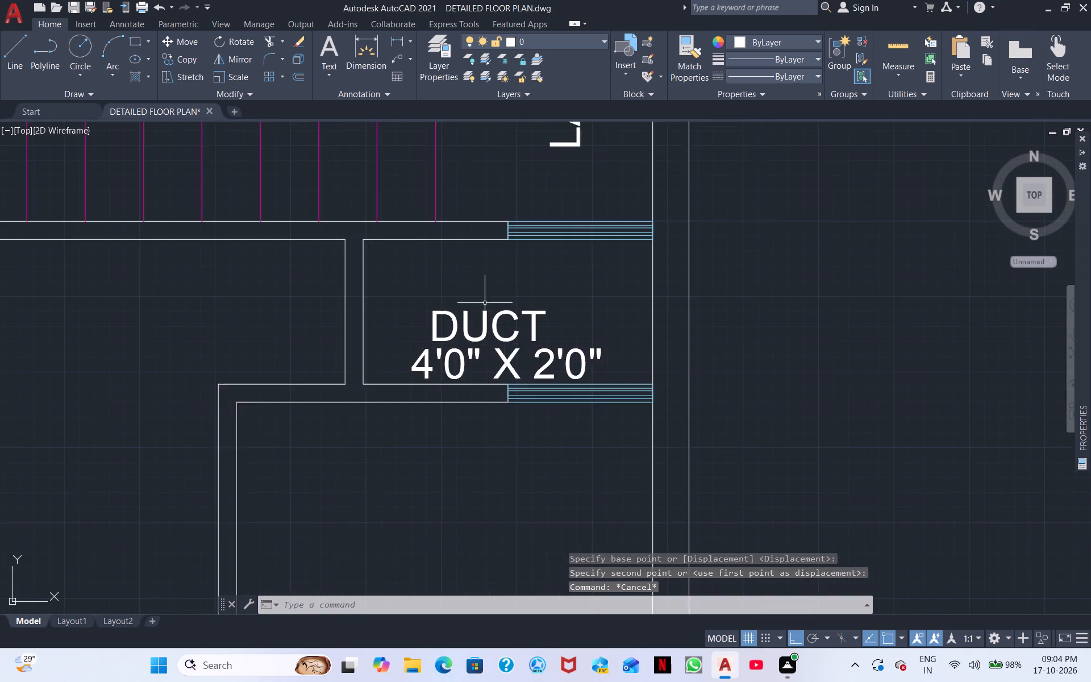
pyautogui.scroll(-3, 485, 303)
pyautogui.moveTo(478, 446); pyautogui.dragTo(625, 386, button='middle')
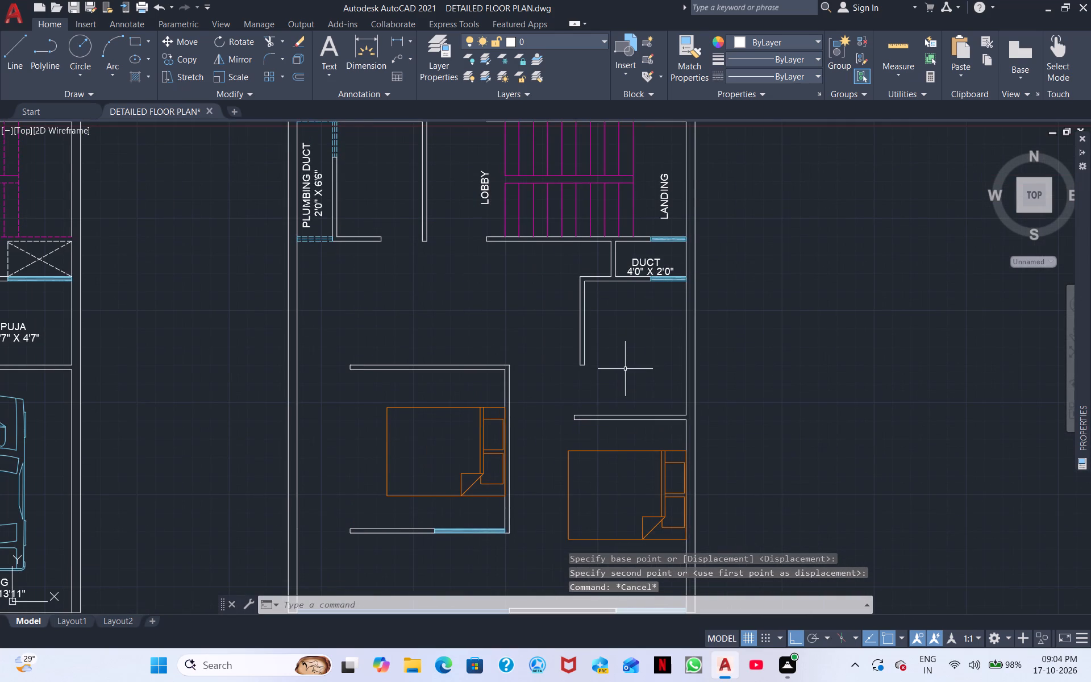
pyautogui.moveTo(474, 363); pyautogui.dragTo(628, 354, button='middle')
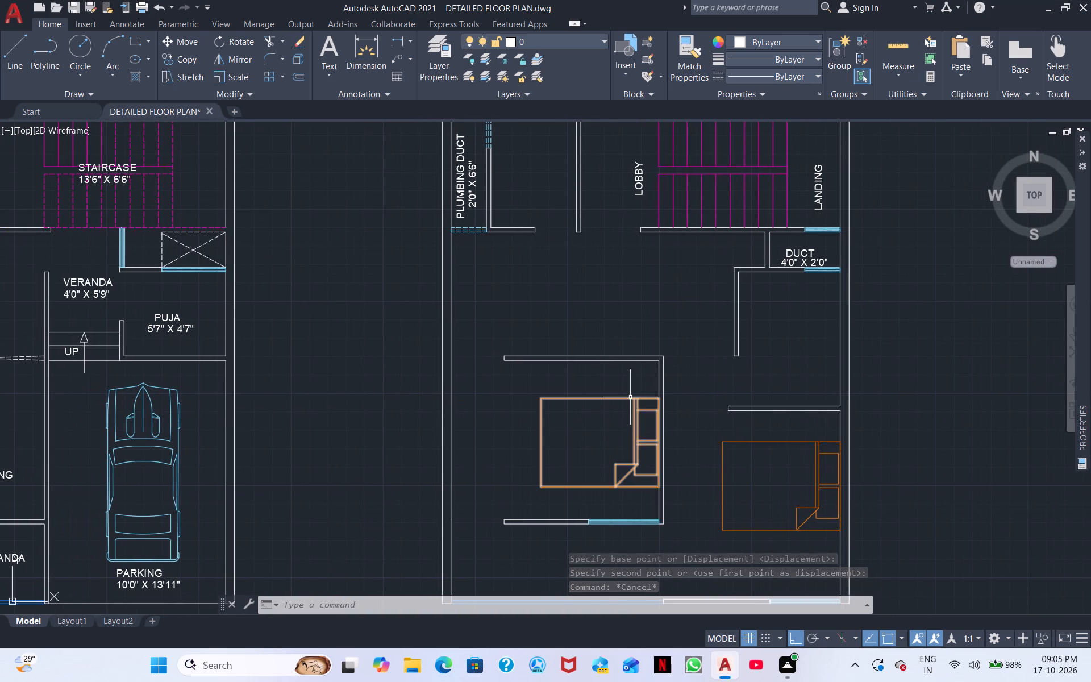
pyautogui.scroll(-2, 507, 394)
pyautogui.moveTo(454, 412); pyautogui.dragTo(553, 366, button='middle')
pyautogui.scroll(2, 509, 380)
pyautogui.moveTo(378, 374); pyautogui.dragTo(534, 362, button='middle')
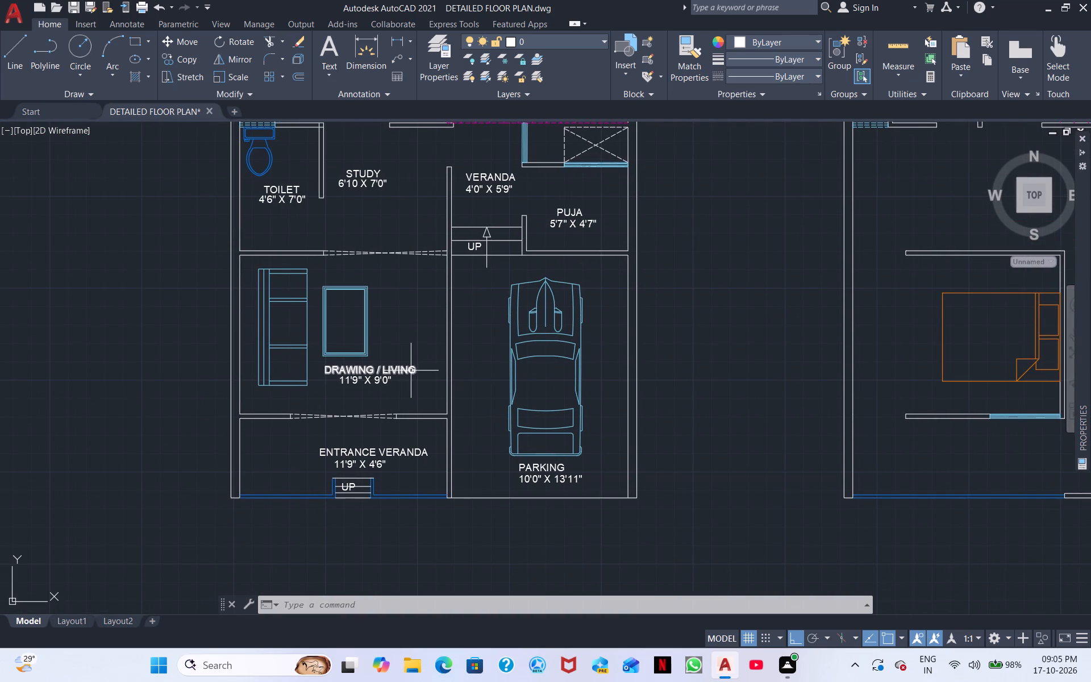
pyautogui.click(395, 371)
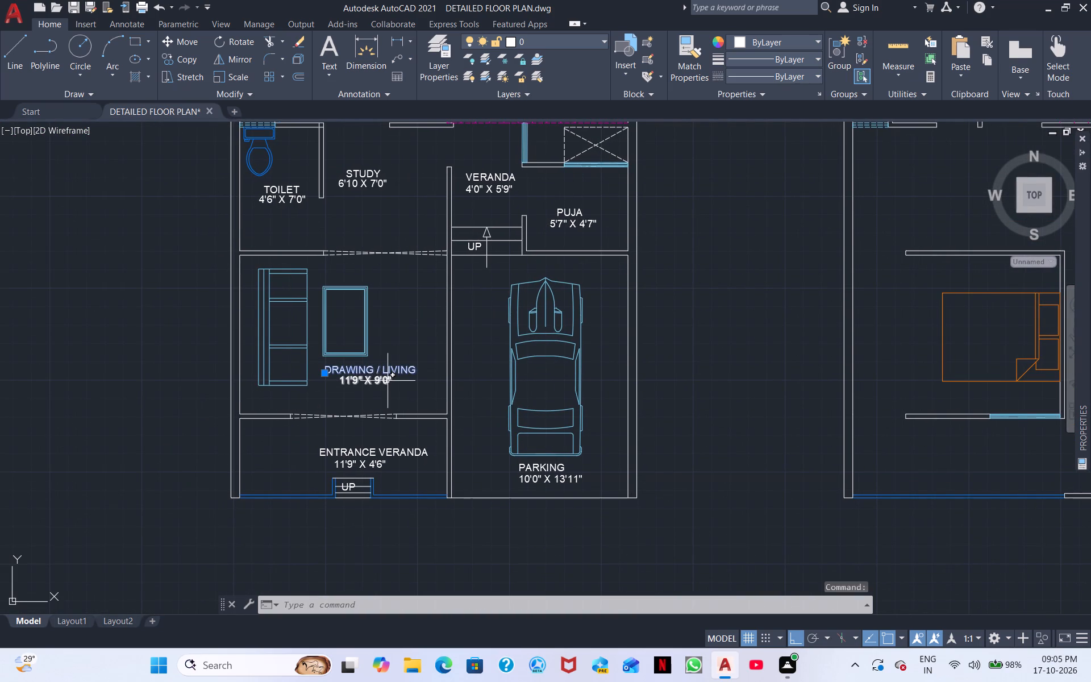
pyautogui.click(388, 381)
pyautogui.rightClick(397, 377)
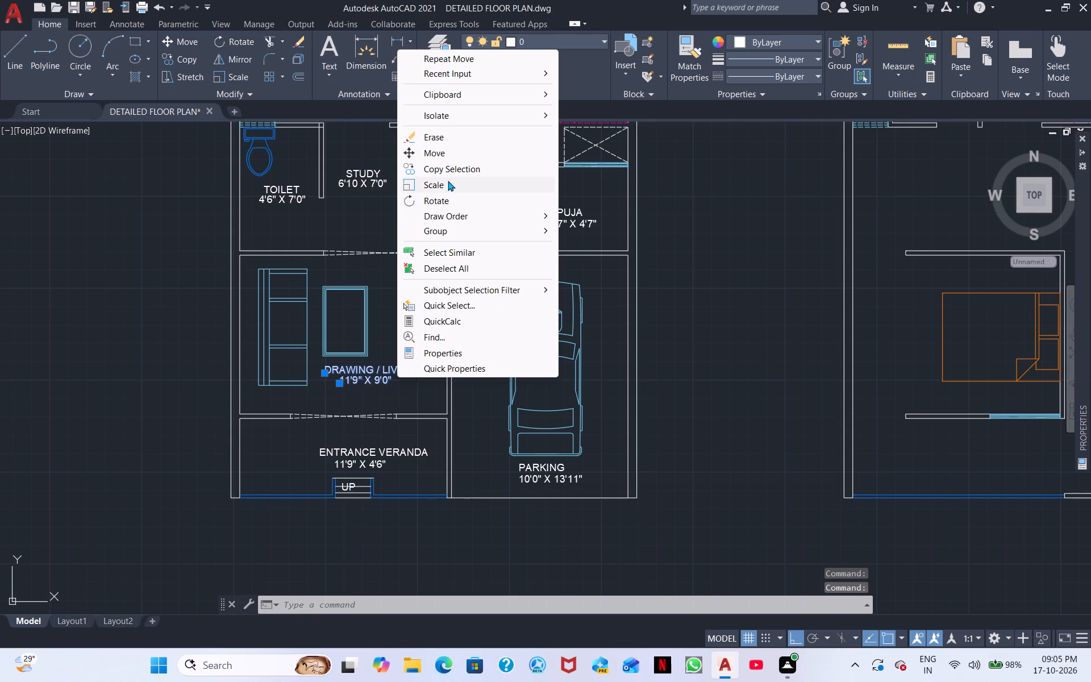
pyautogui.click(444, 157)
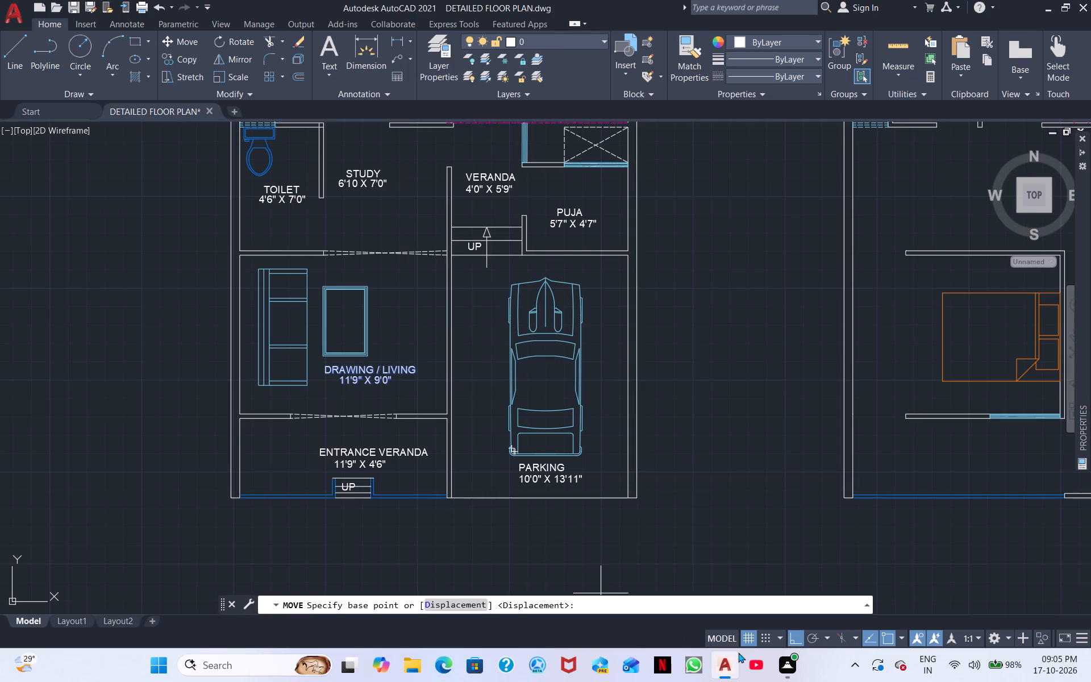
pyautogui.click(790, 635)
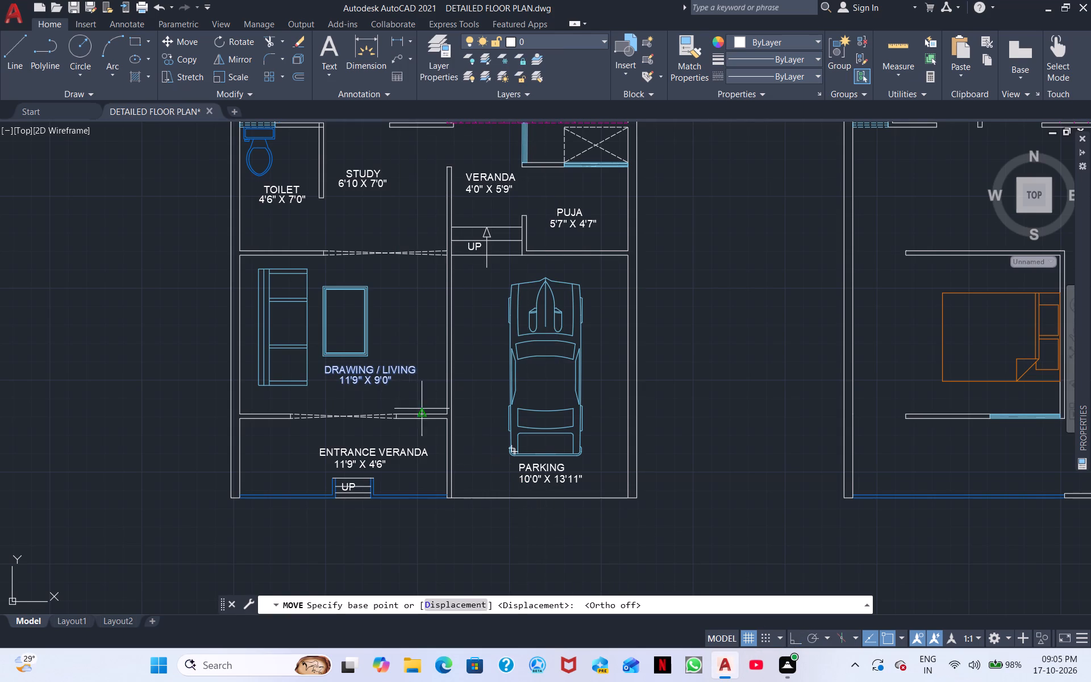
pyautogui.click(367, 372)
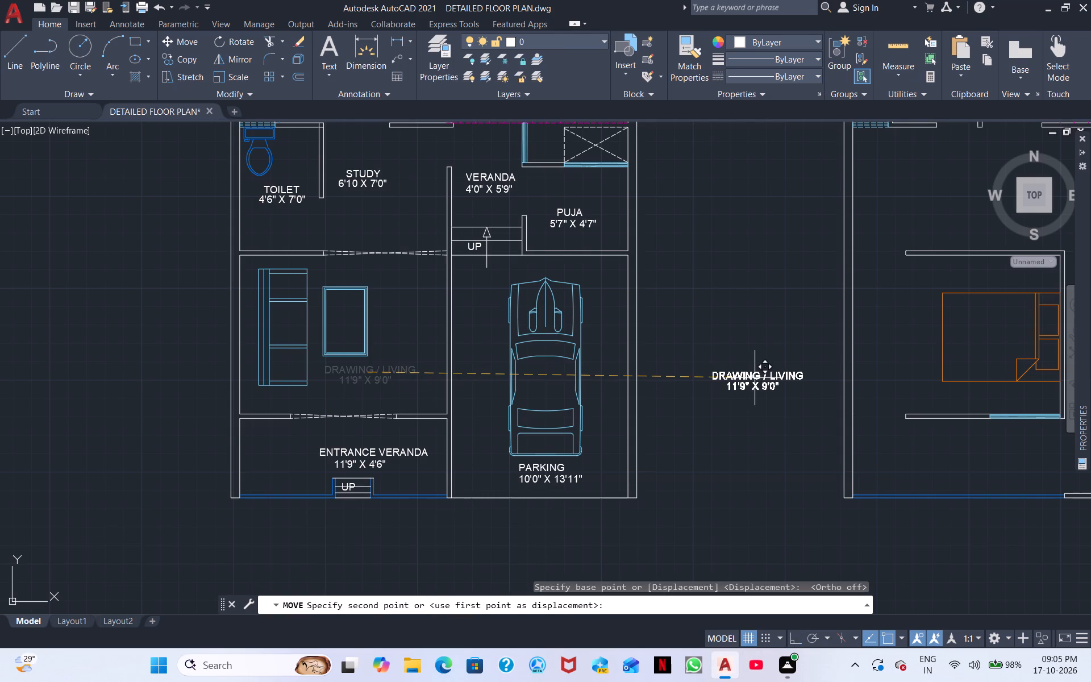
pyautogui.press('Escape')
# Copy the DRAWING / LIVING label and 11'9" X 9'0" text into the second plan's two front bedrooms and the front strip between them and the outer edge.
pyautogui.click(382, 385)
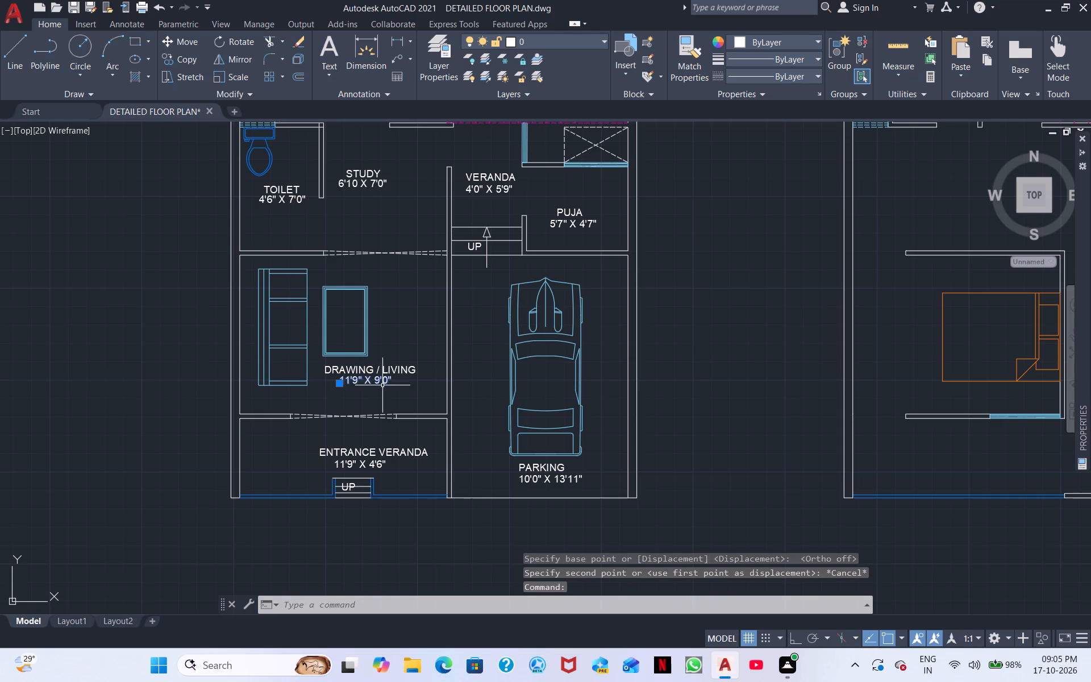
pyautogui.click(339, 367)
pyautogui.rightClick(377, 368)
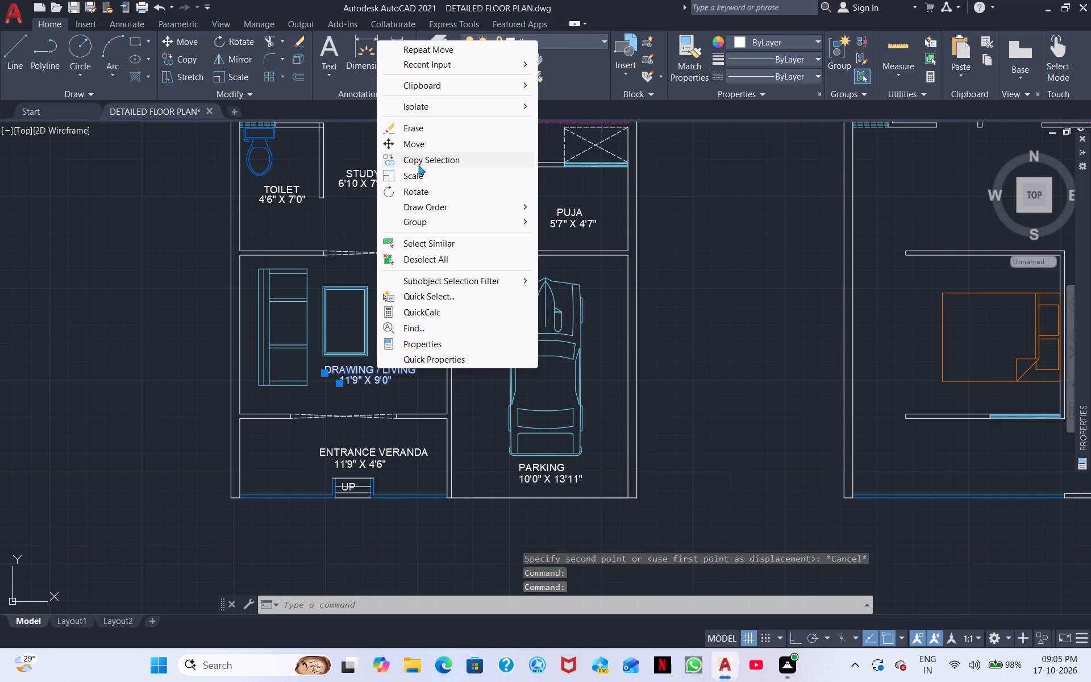
pyautogui.click(419, 163)
pyautogui.click(365, 383)
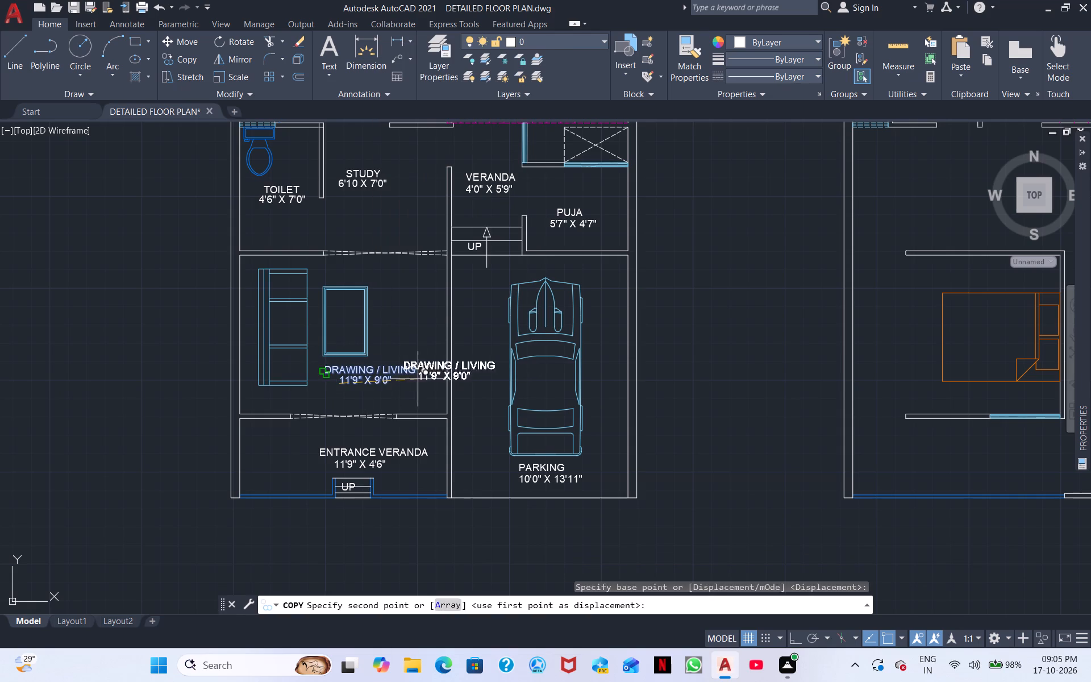
pyautogui.moveTo(887, 362); pyautogui.dragTo(652, 374, button='middle')
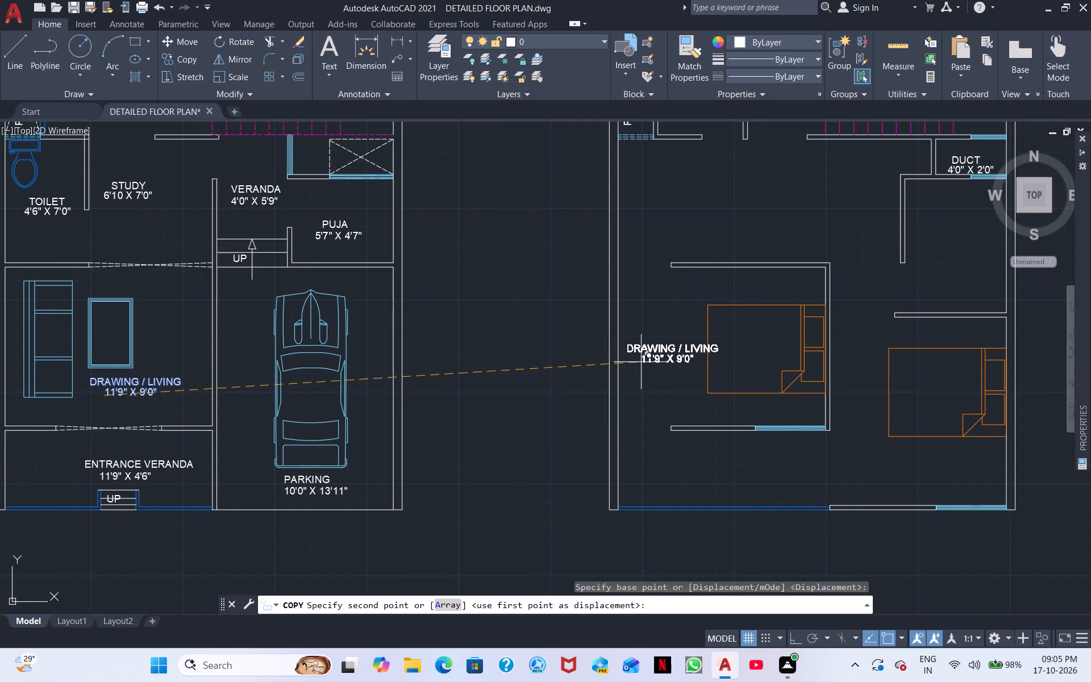
pyautogui.click(641, 361)
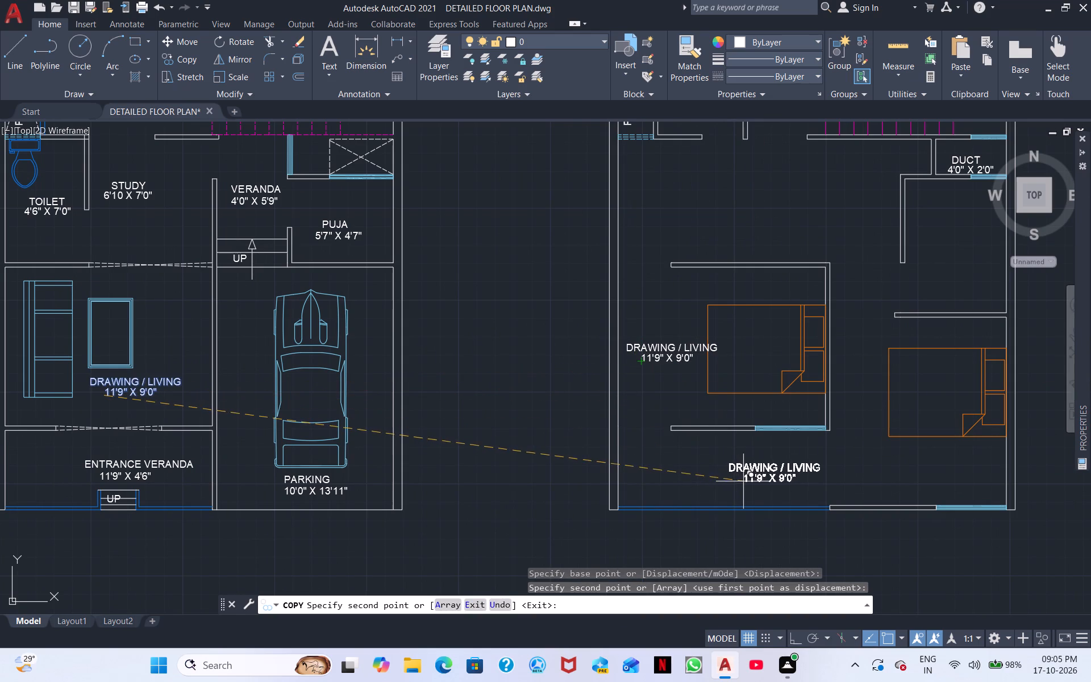
pyautogui.click(721, 475)
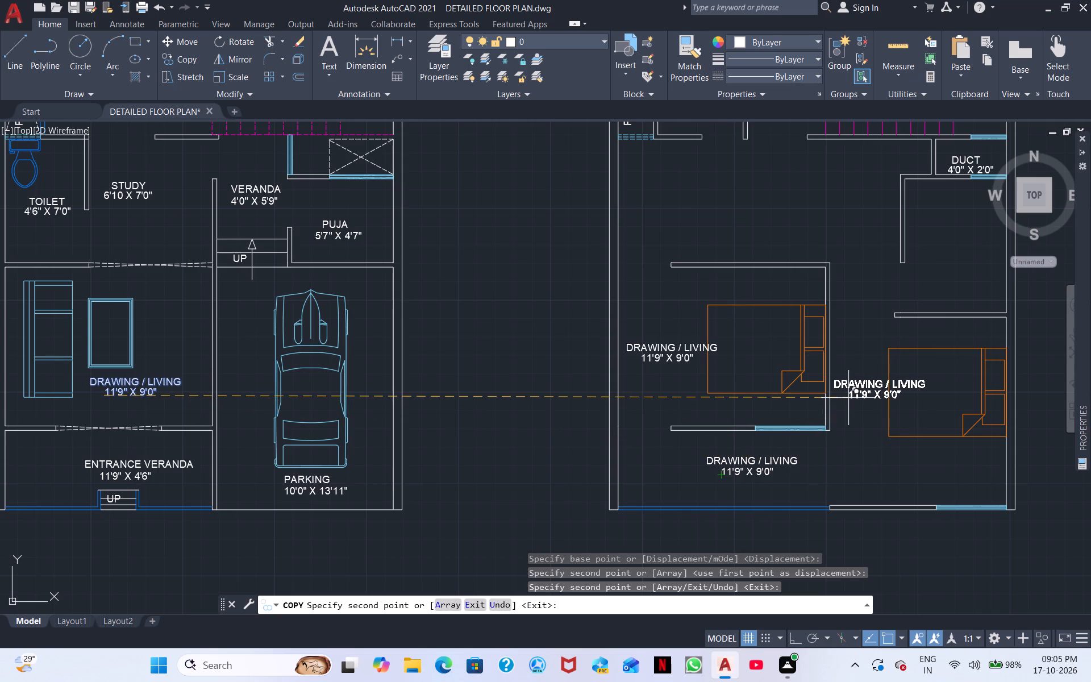
pyautogui.click(848, 398)
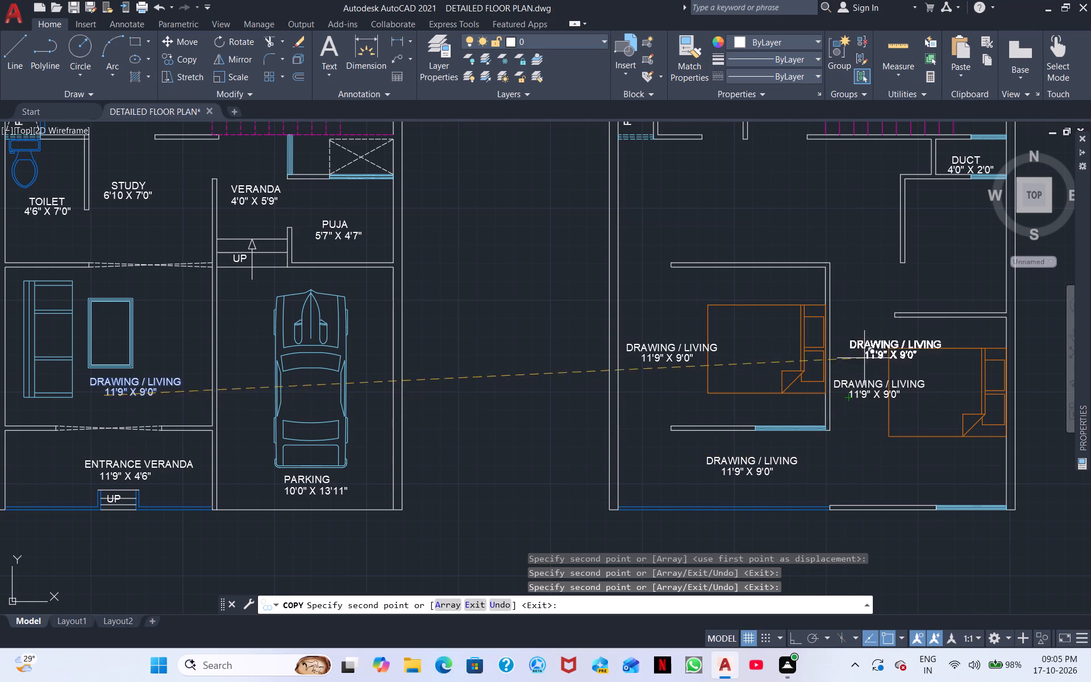
# Place label copies in the second plan's room below the duct, the central space, and the small room beside the plumbing duct.
pyautogui.moveTo(864, 358); pyautogui.dragTo(817, 484, button='middle')
pyautogui.click(881, 368)
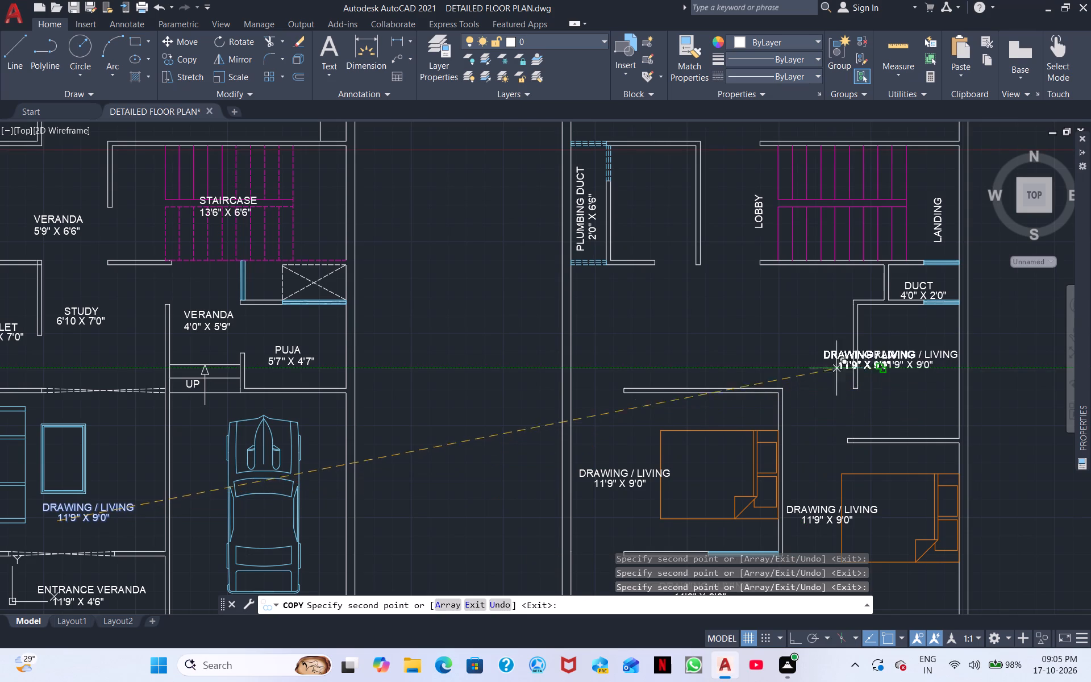
pyautogui.click(696, 342)
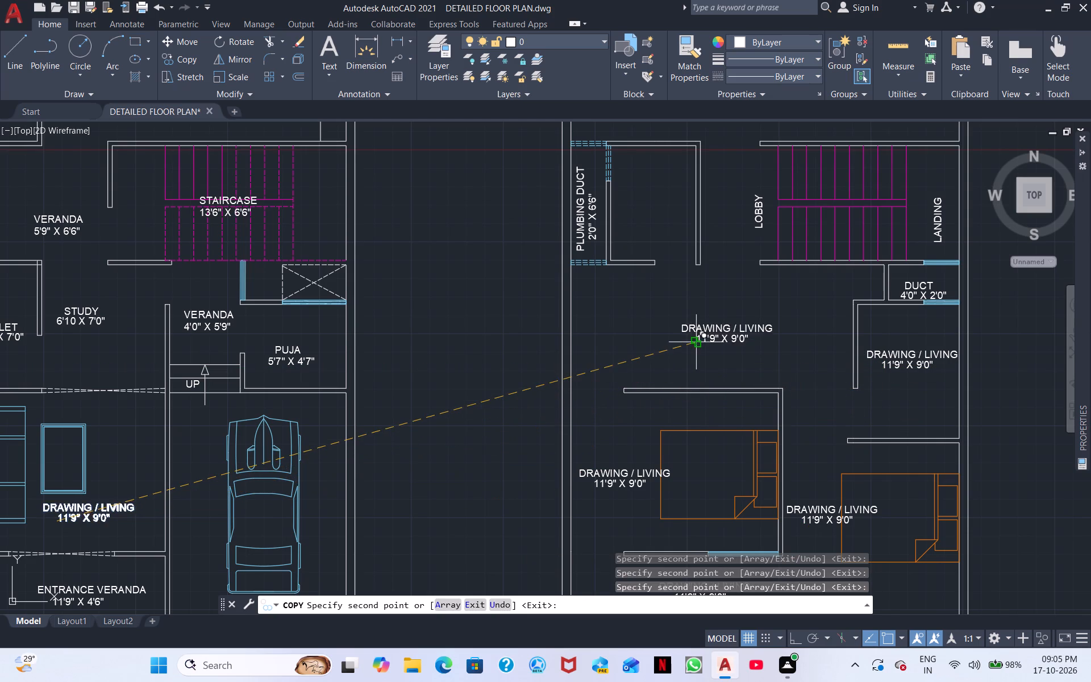
pyautogui.moveTo(670, 343); pyautogui.dragTo(651, 513, button='middle')
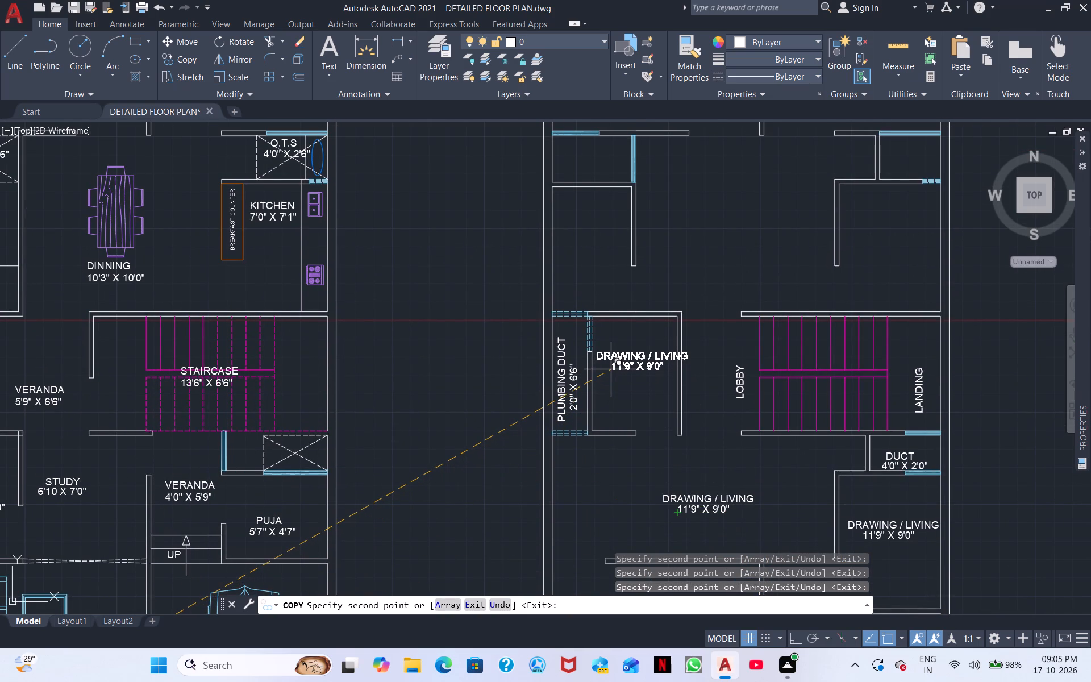
pyautogui.click(611, 371)
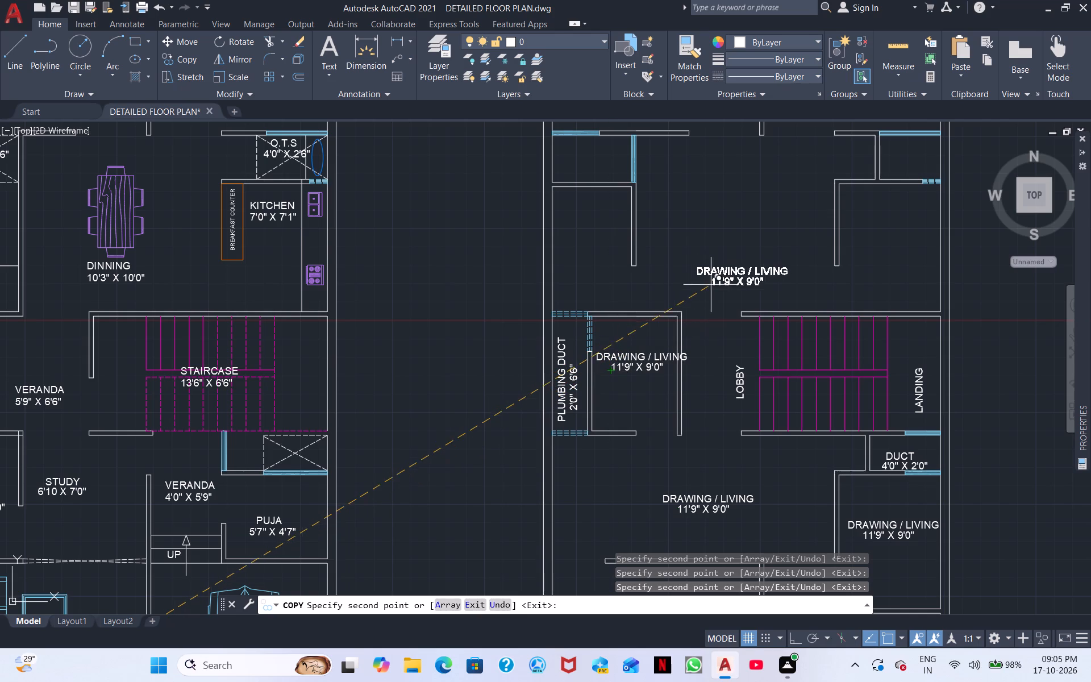
# Place label copies in the second plan's rear hall, the small rooms on either side of it, and the two rear bedrooms.
pyautogui.click(712, 216)
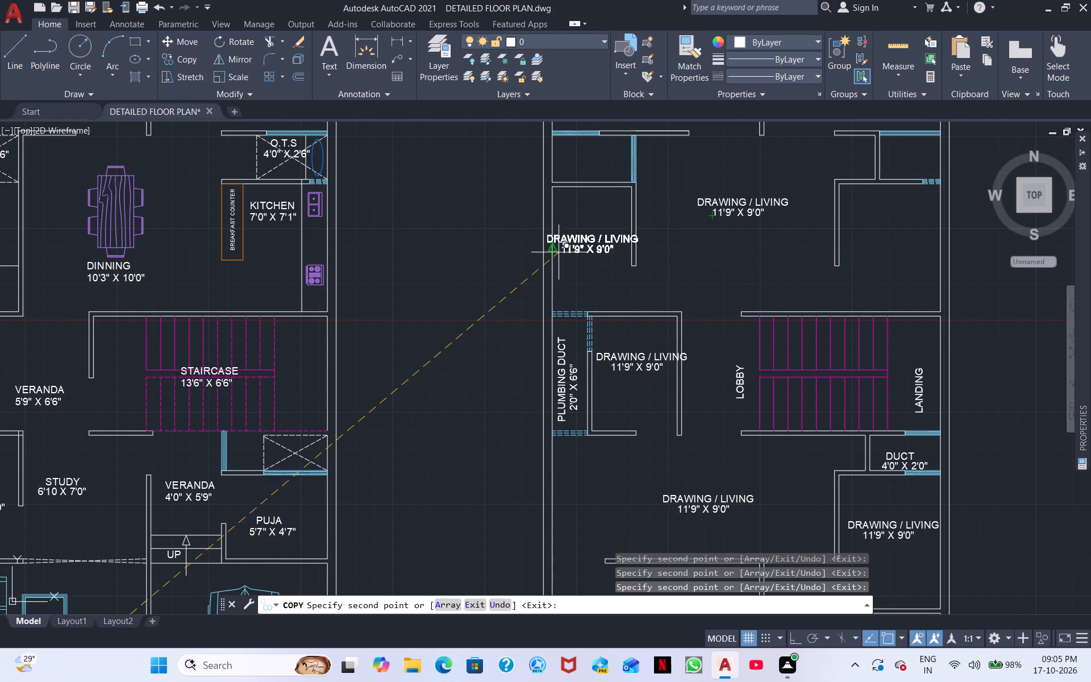
pyautogui.click(570, 228)
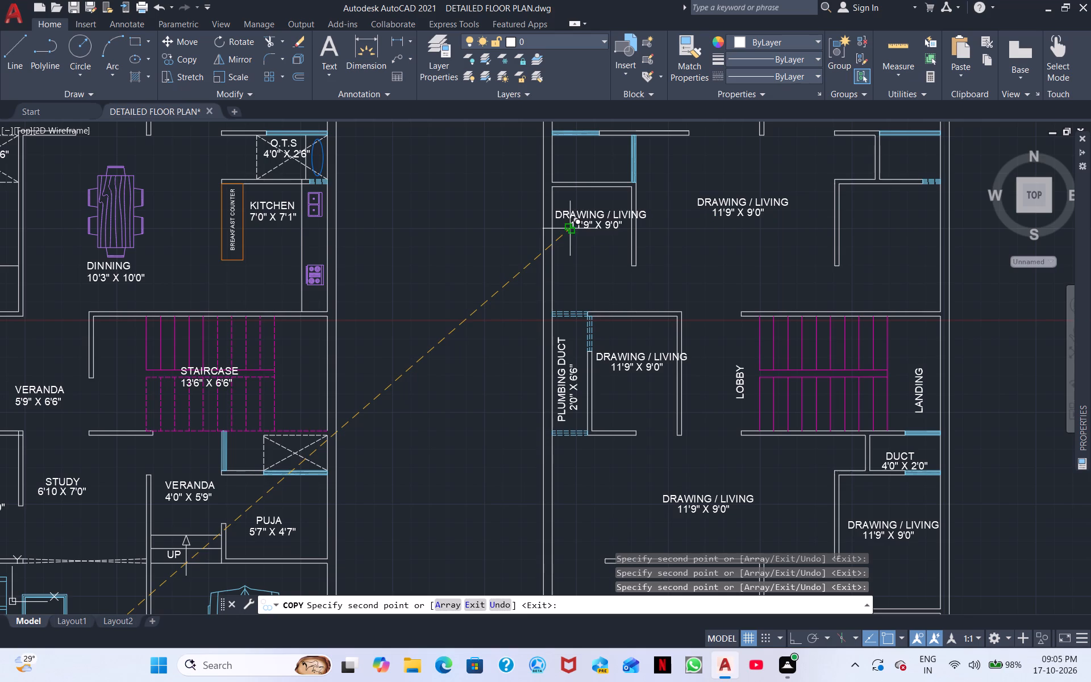
pyautogui.click(865, 232)
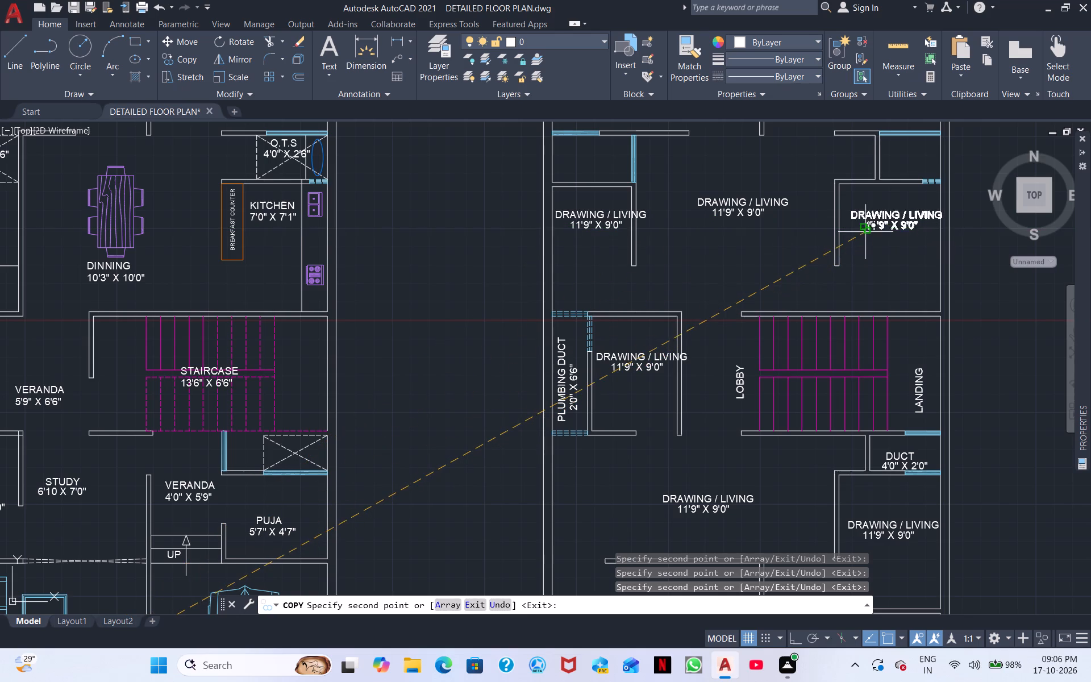
pyautogui.moveTo(854, 239); pyautogui.dragTo(814, 425, button='middle')
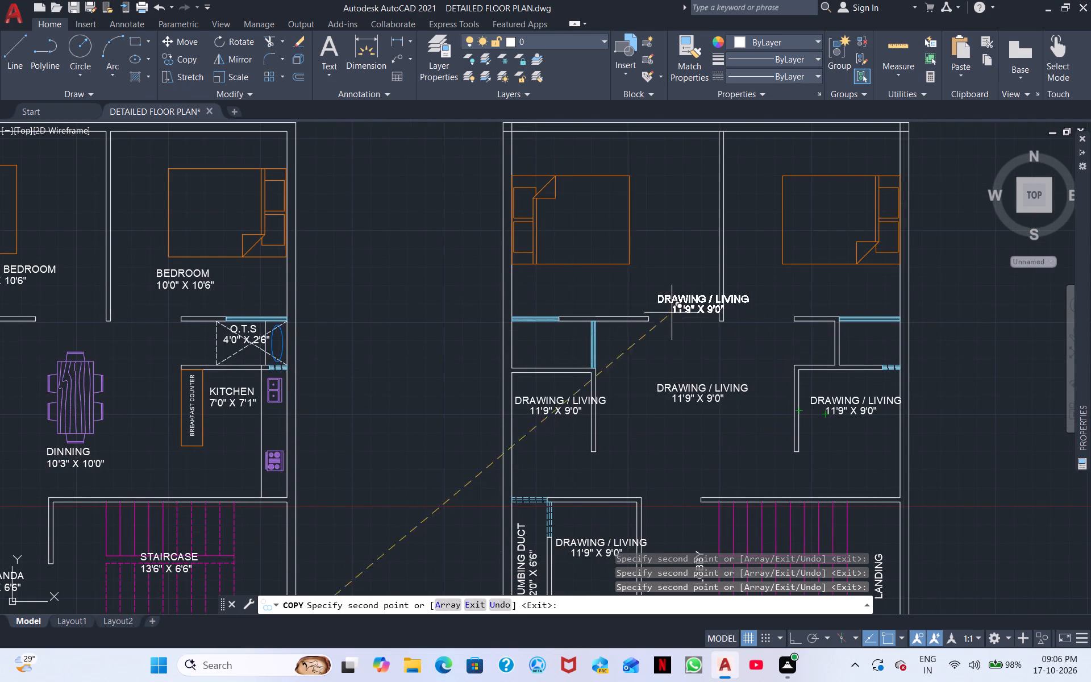
pyautogui.click(571, 292)
pyautogui.click(793, 296)
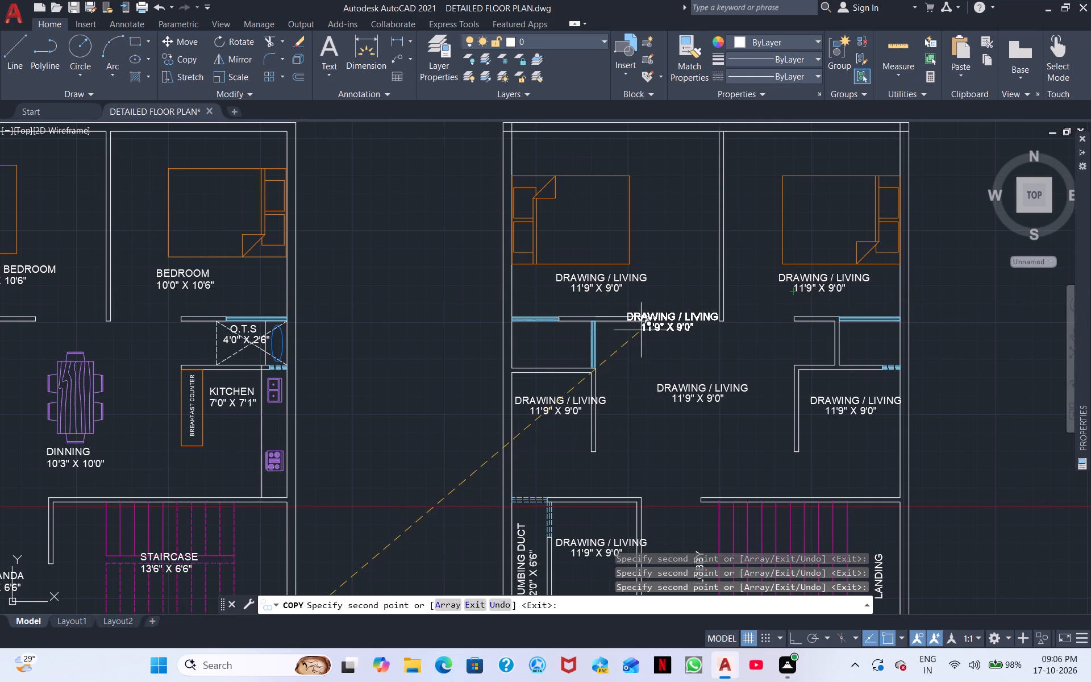
pyautogui.rightClick(645, 360)
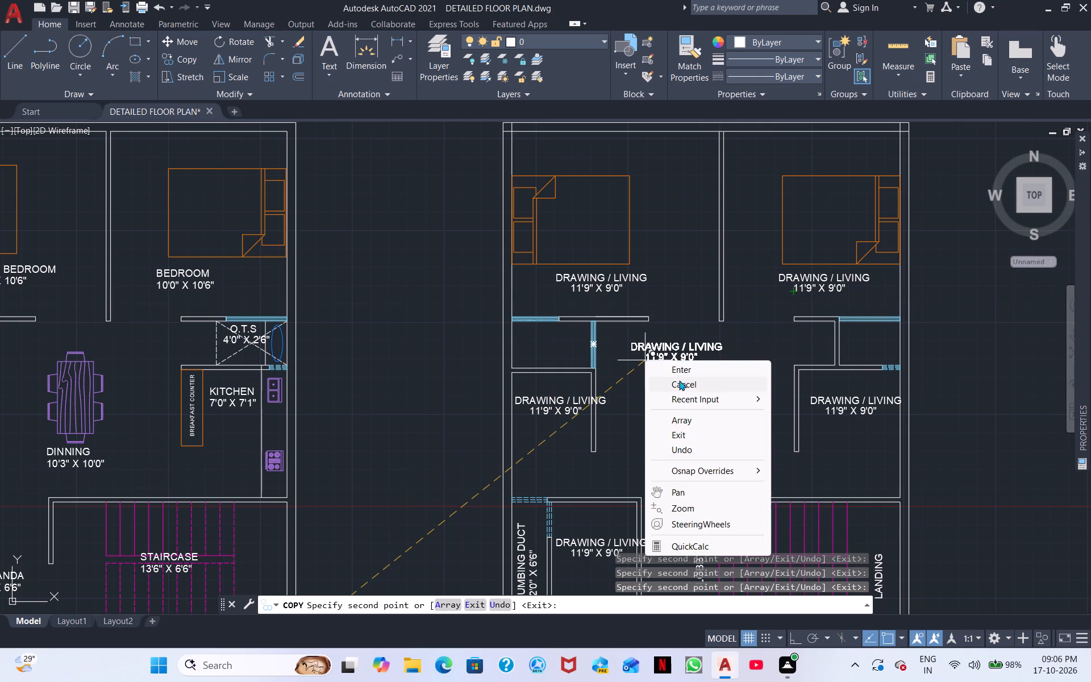
pyautogui.click(680, 385)
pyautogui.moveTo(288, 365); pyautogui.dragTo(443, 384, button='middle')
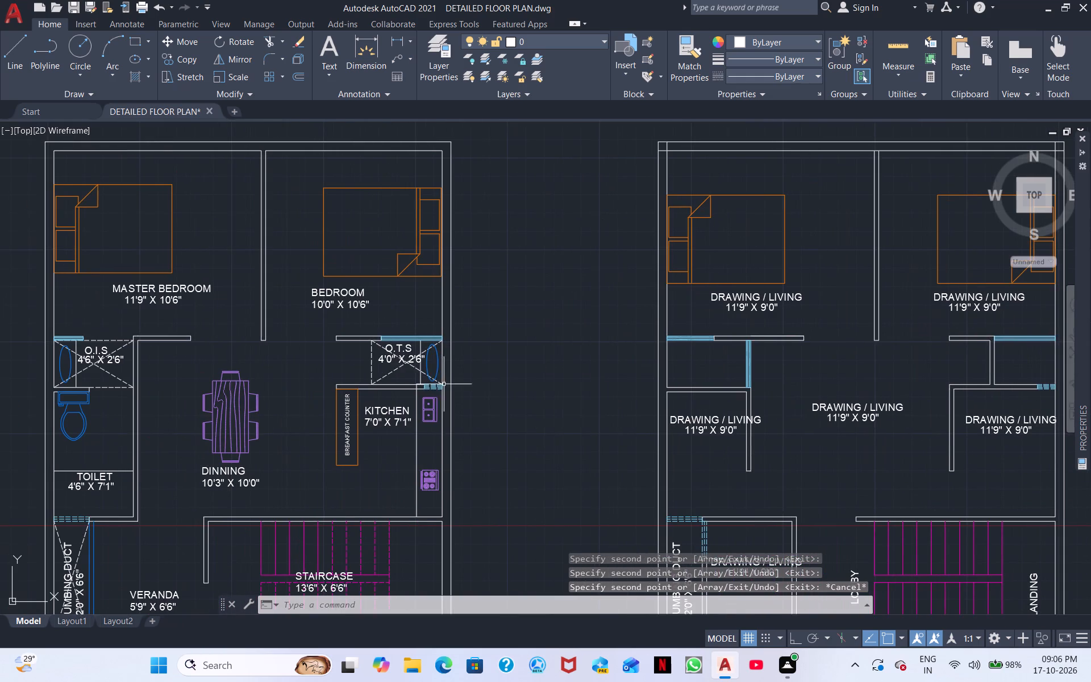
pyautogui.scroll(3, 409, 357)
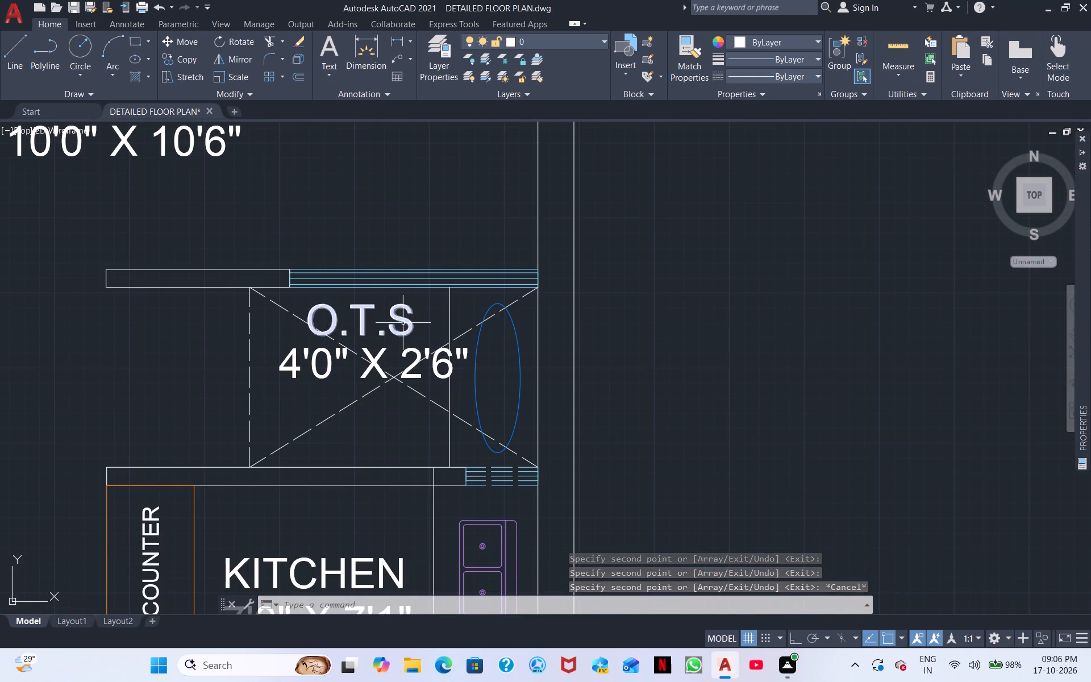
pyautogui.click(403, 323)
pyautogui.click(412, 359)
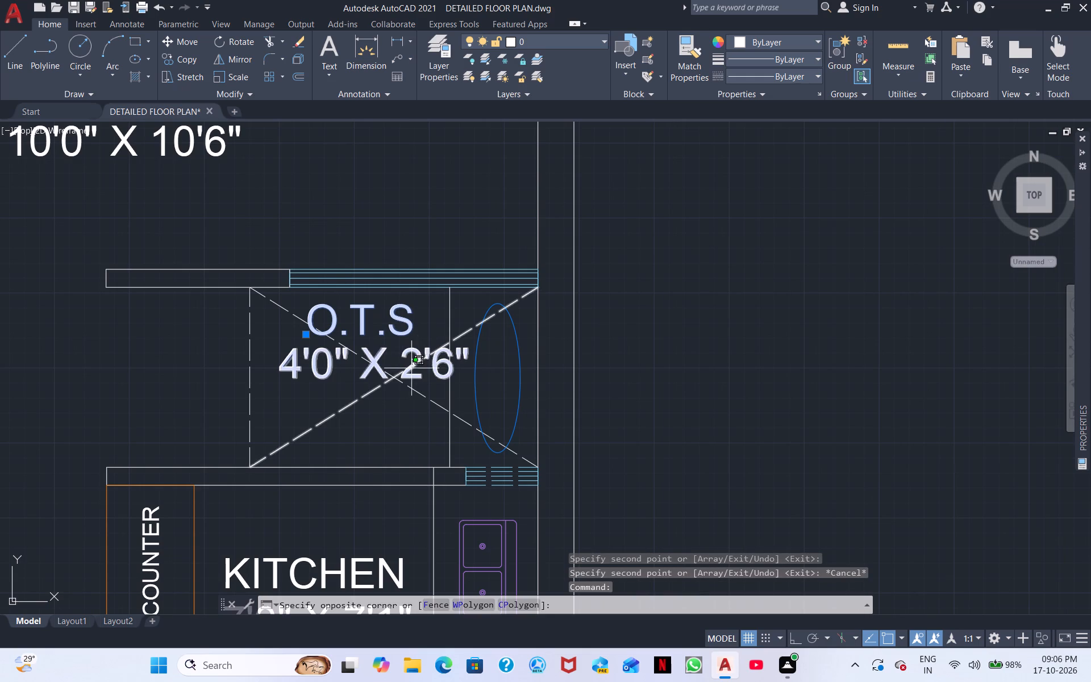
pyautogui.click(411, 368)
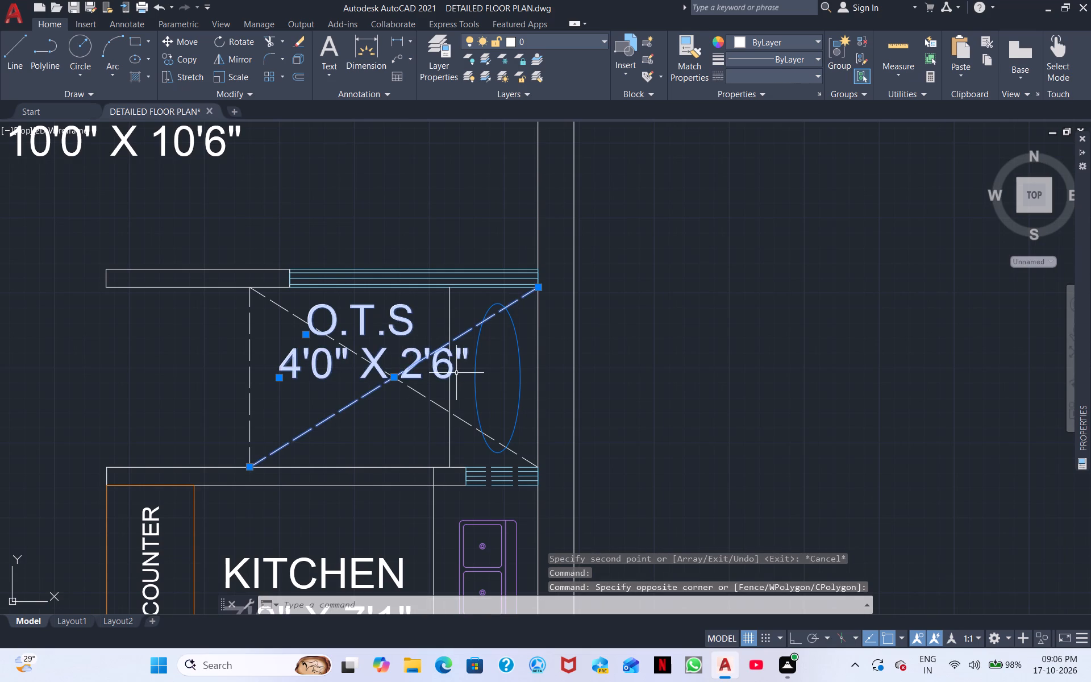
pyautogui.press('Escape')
# Copy the O.T.S label and its 4'0" X 2'6" text from the first plan into the second plan's shaft nearest the first plan.
pyautogui.click(419, 352)
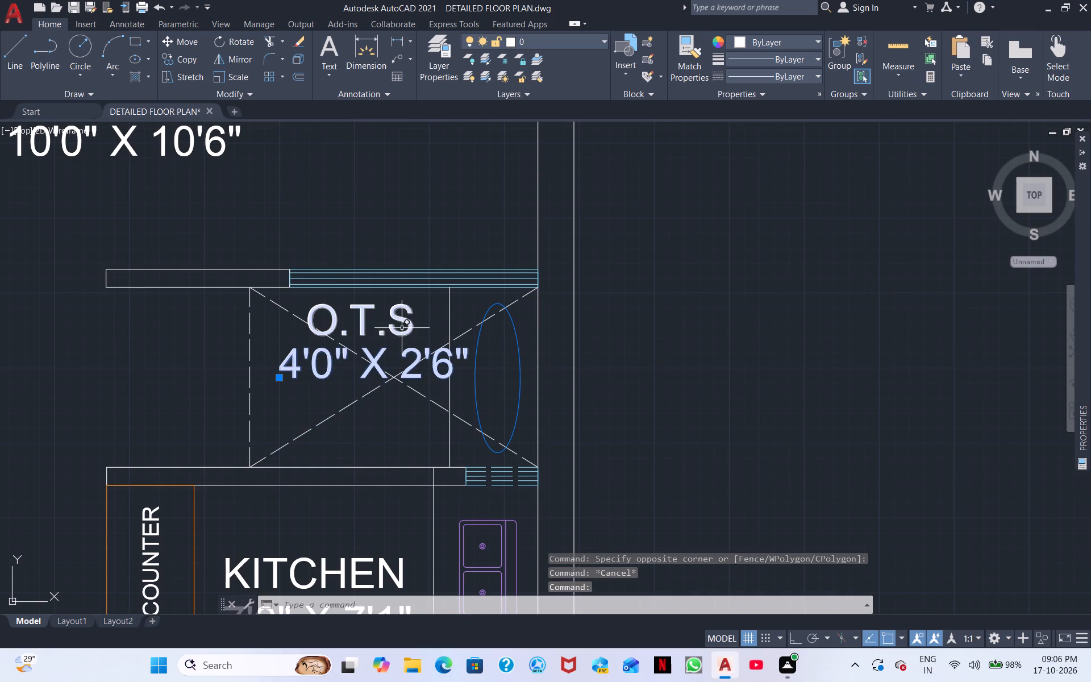
pyautogui.click(402, 326)
pyautogui.click(401, 315)
pyautogui.rightClick(401, 319)
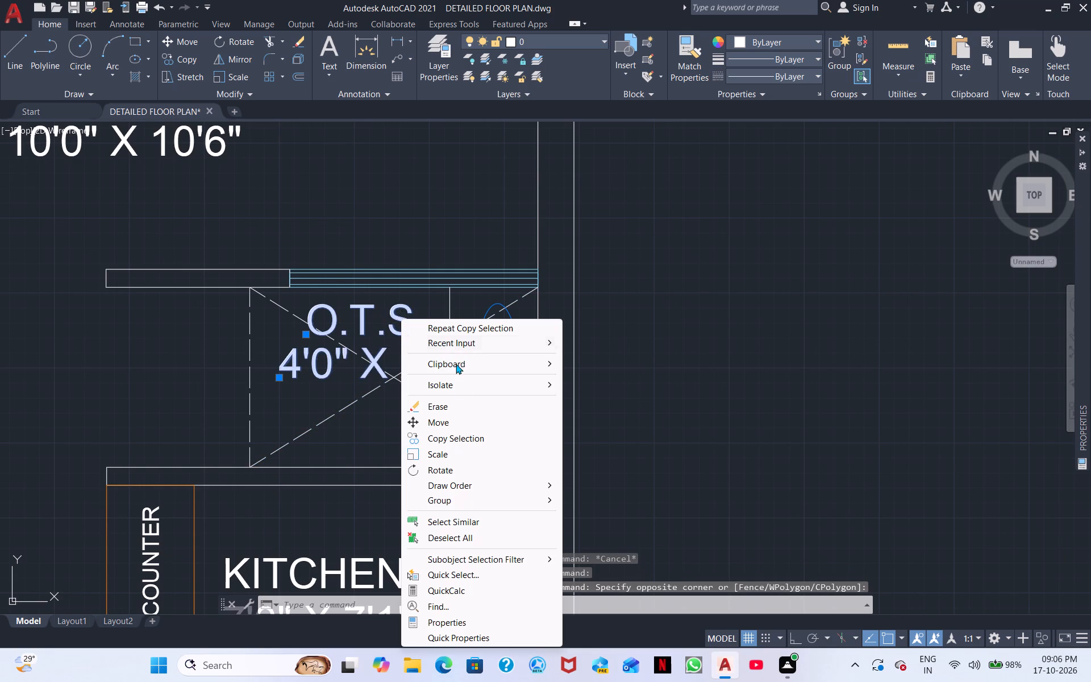
pyautogui.click(460, 441)
pyautogui.click(364, 322)
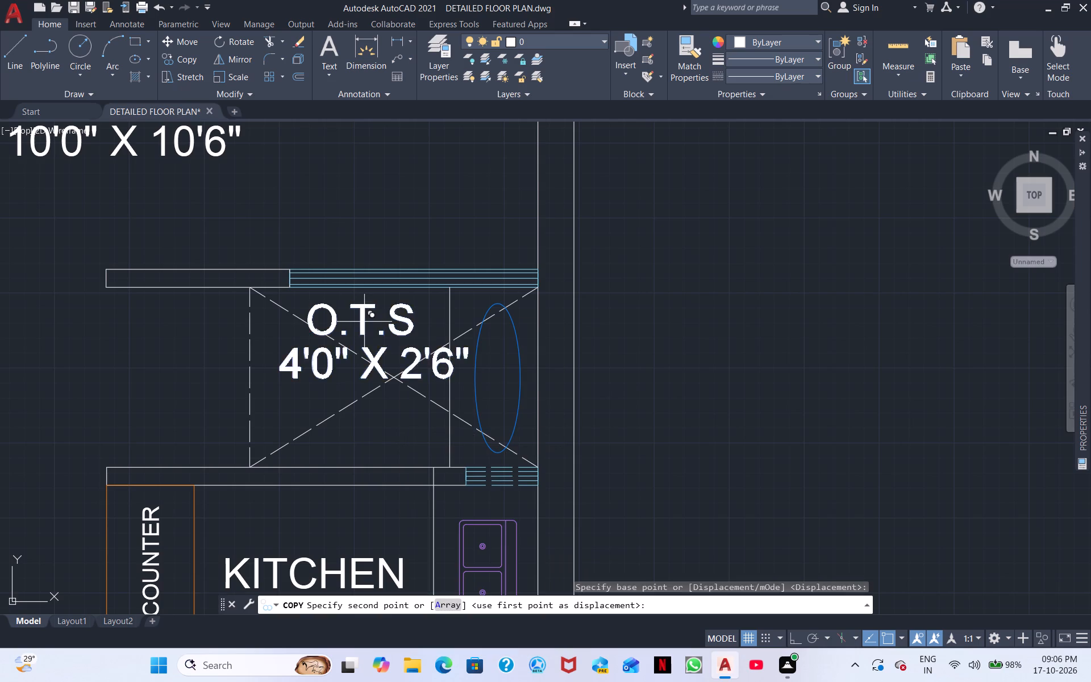
pyautogui.moveTo(839, 335); pyautogui.dragTo(417, 337, button='middle')
pyautogui.scroll(-2, 720, 344)
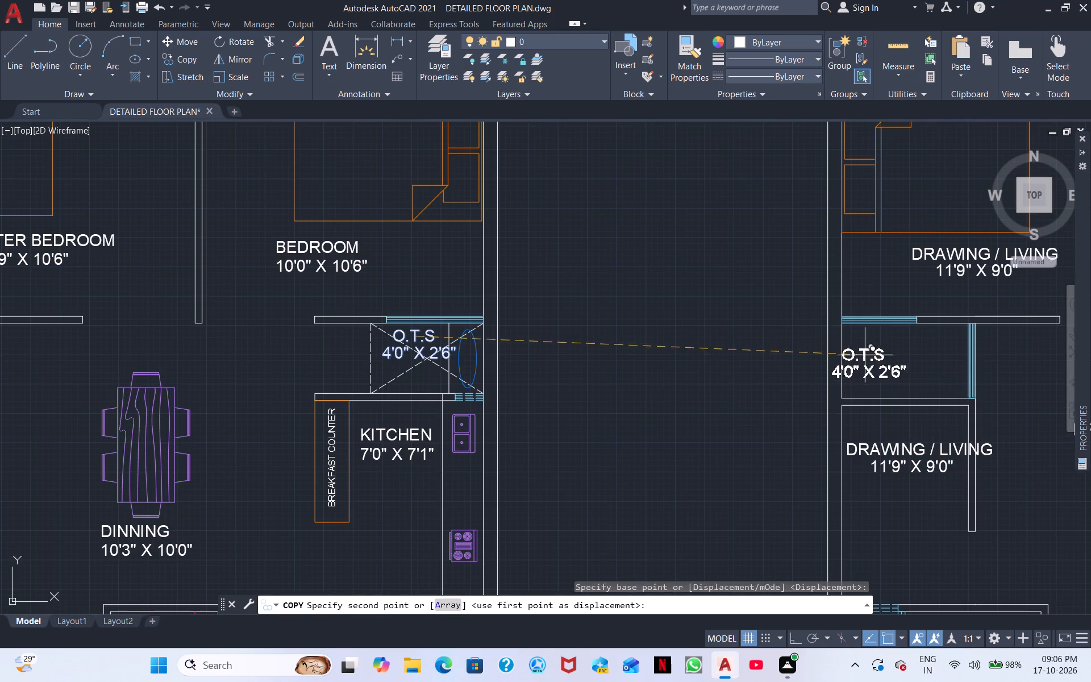
pyautogui.click(892, 356)
# Place another copy of the O.T.S label and 4'0" X 2'6" text in the shaft on the second plan's opposite side.
pyautogui.moveTo(999, 373); pyautogui.dragTo(287, 352, button='middle')
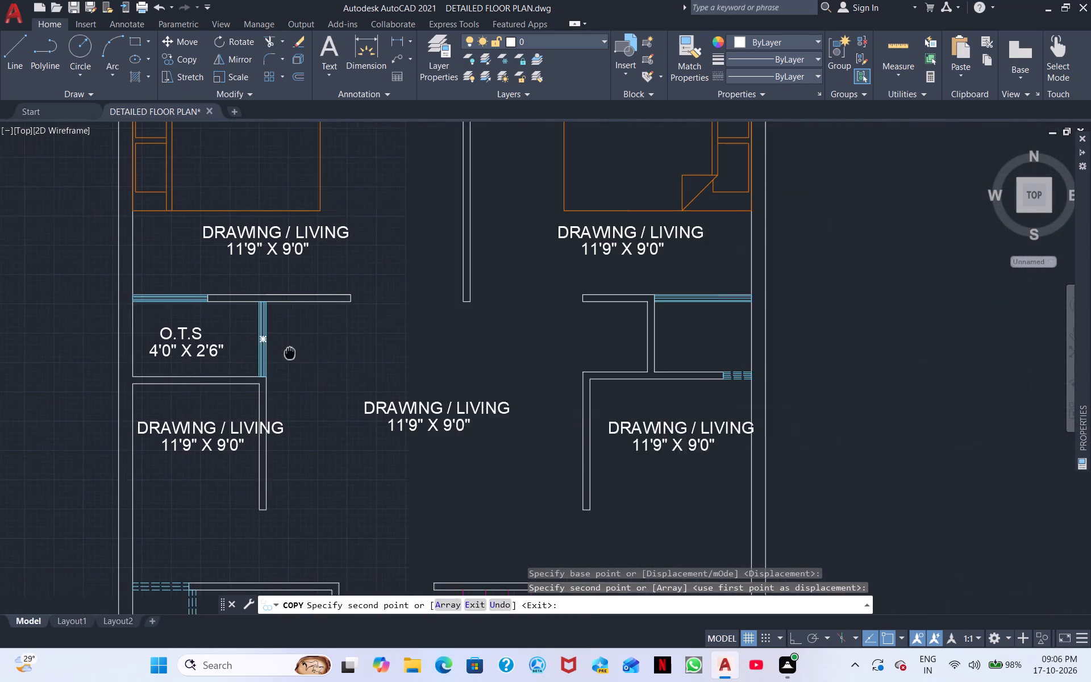
pyautogui.moveTo(287, 352); pyautogui.dragTo(275, 352, button='middle')
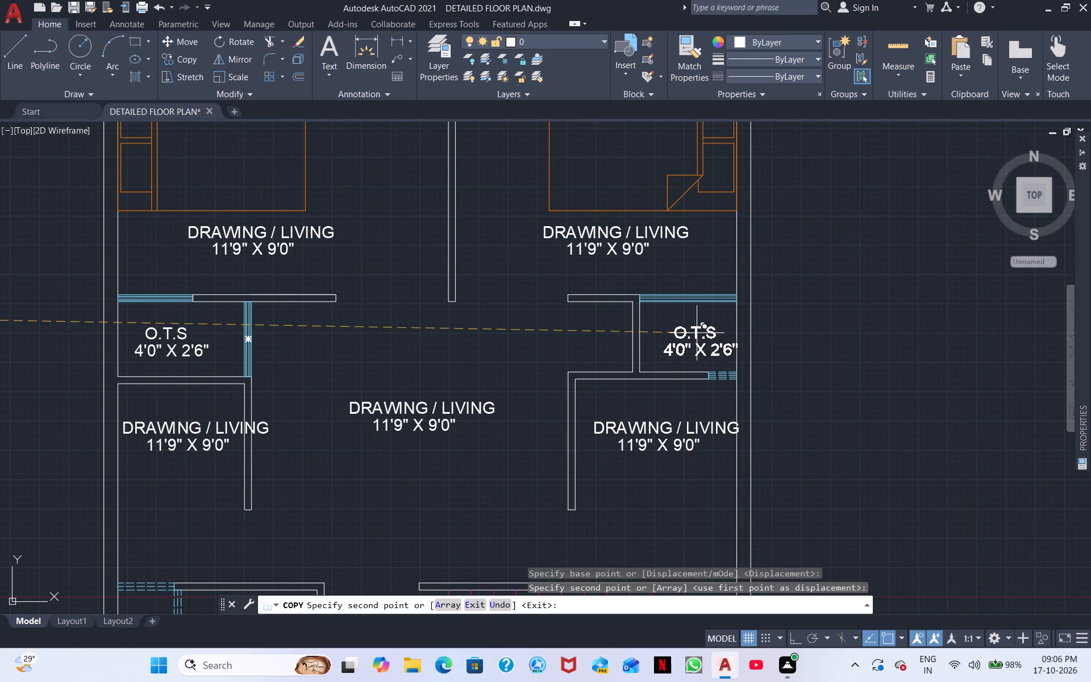
pyautogui.click(690, 328)
pyautogui.rightClick(538, 350)
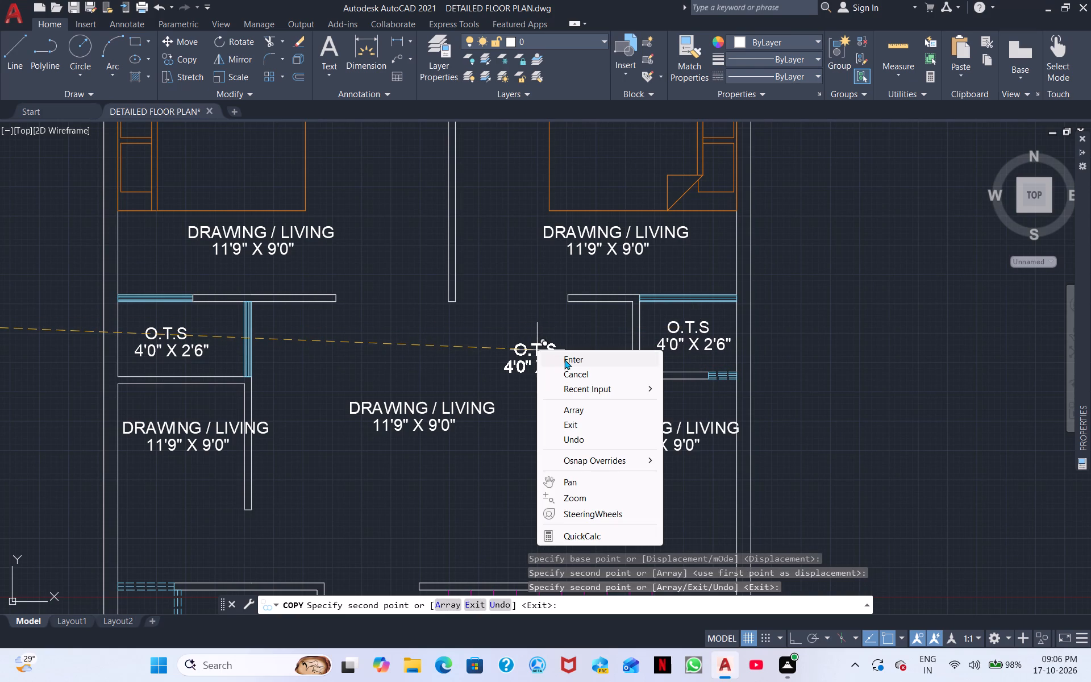
pyautogui.click(567, 359)
# Change the DRAWING / LIVING label in the second plan's upper-left bedroom to BEDROOM.
pyautogui.scroll(-2, 499, 332)
pyautogui.scroll(2, 386, 334)
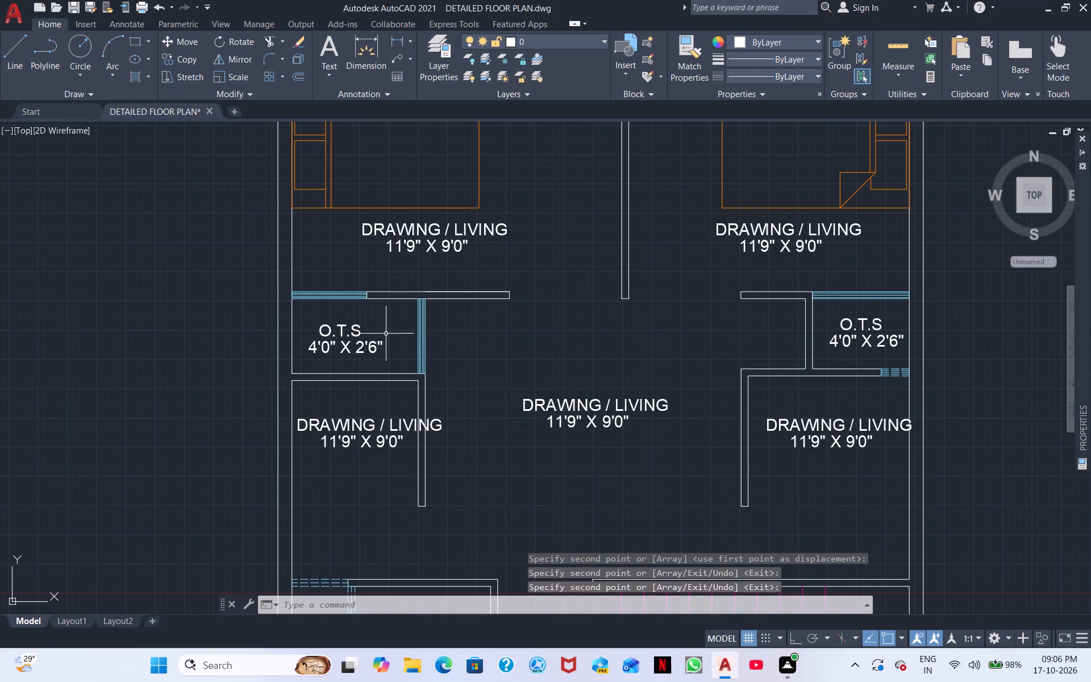
pyautogui.doubleClick(441, 230)
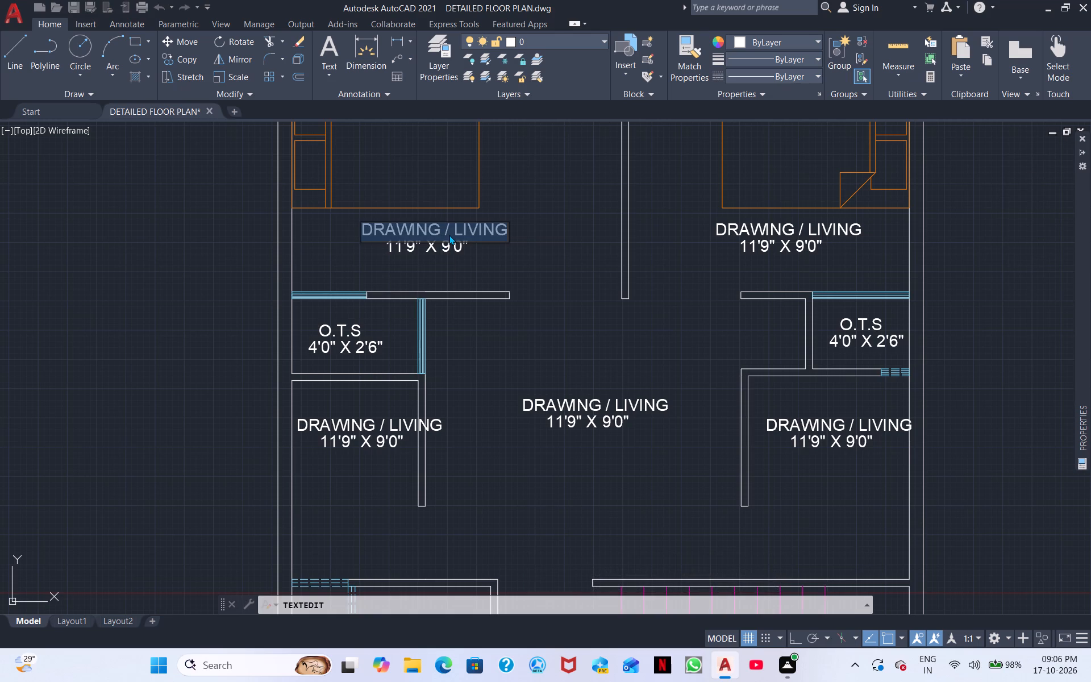
pyautogui.press('BackSpace')
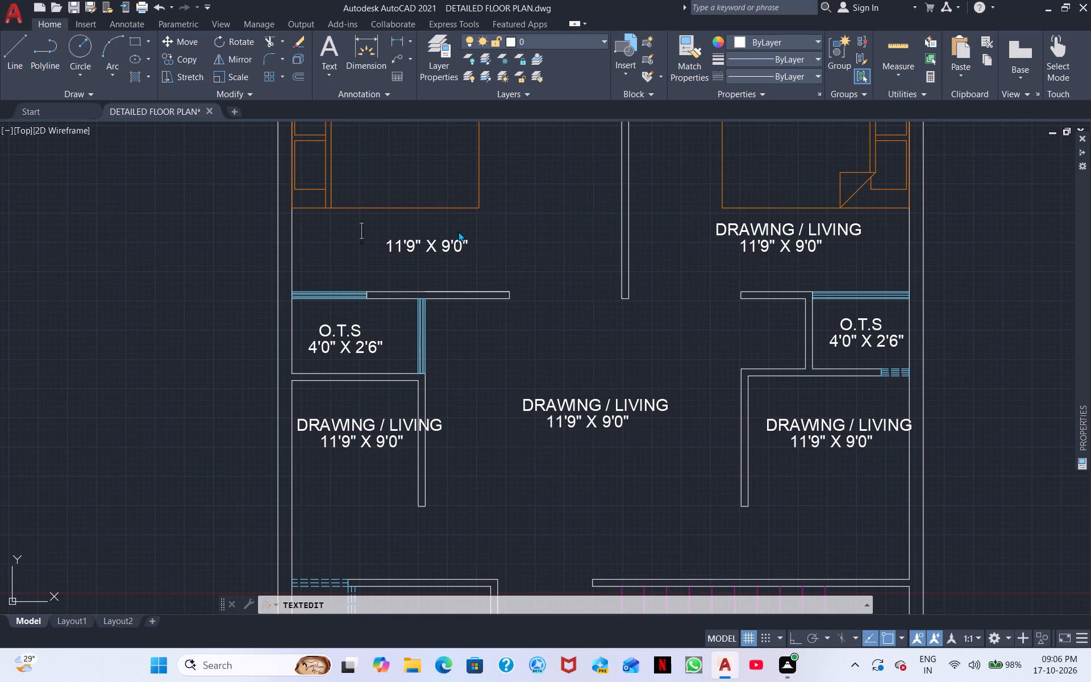
pyautogui.write('BEDROOM')
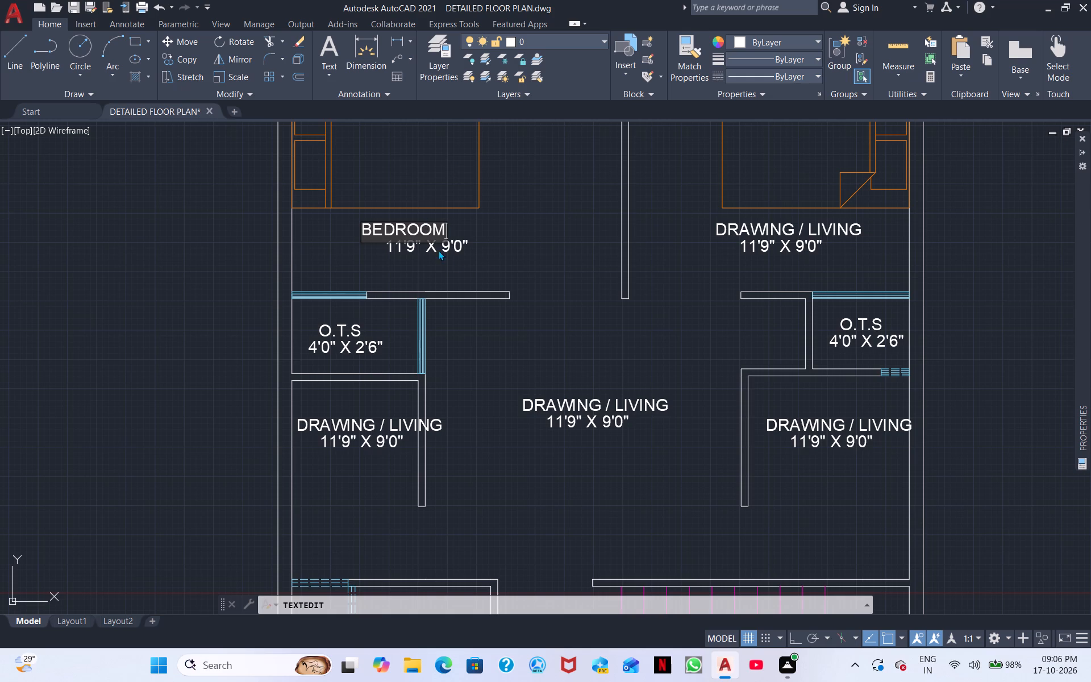
pyautogui.doubleClick(450, 240)
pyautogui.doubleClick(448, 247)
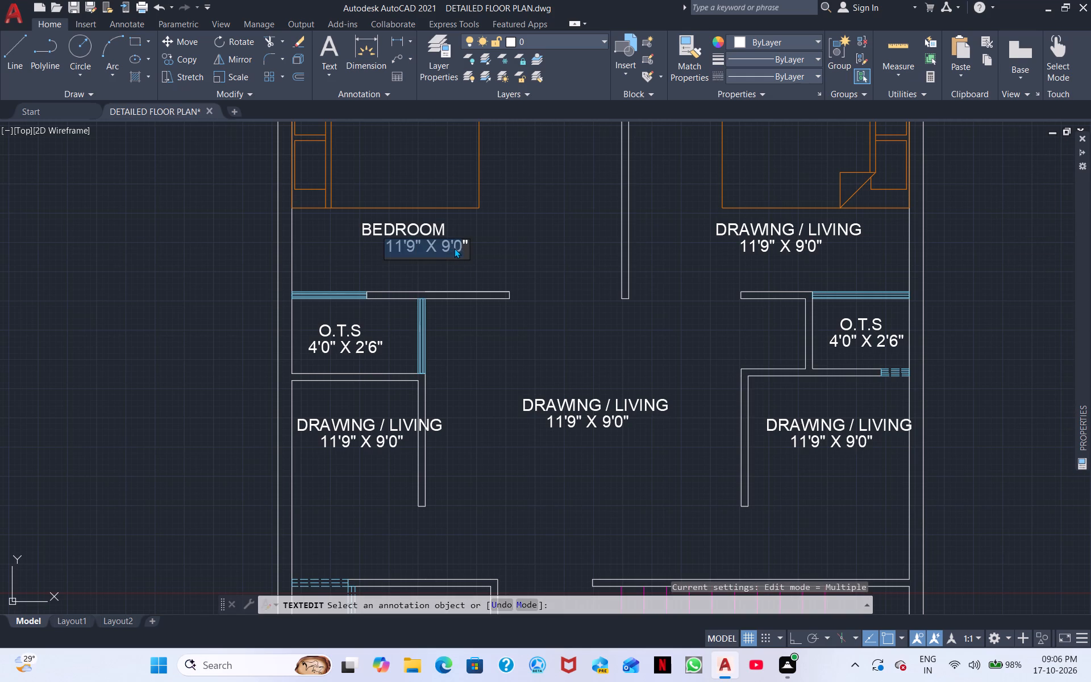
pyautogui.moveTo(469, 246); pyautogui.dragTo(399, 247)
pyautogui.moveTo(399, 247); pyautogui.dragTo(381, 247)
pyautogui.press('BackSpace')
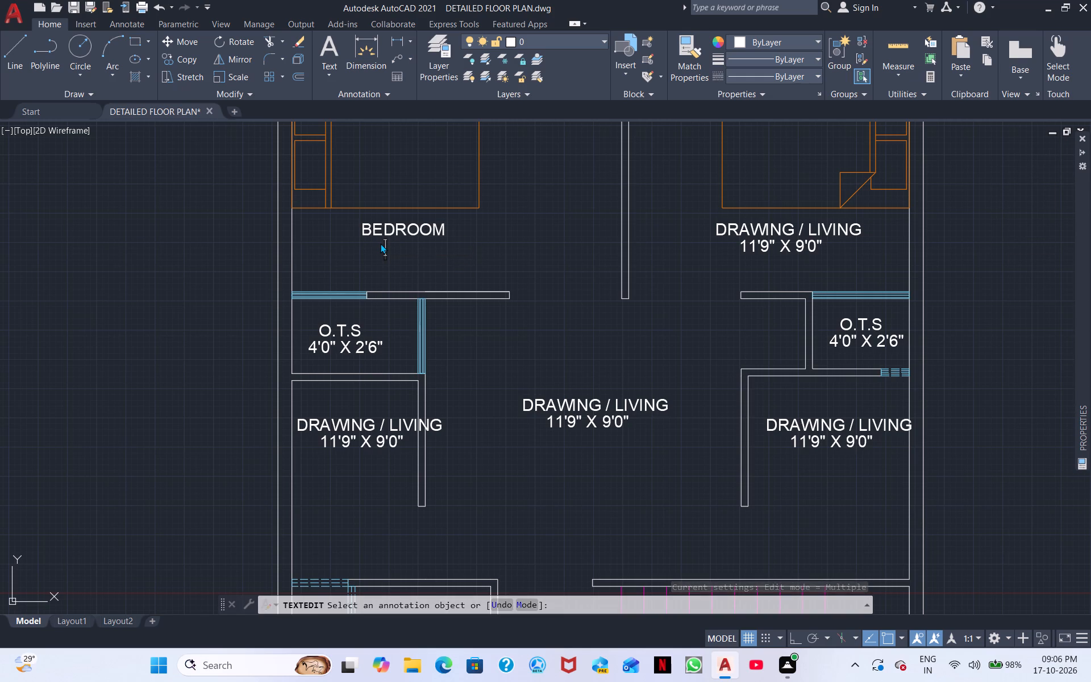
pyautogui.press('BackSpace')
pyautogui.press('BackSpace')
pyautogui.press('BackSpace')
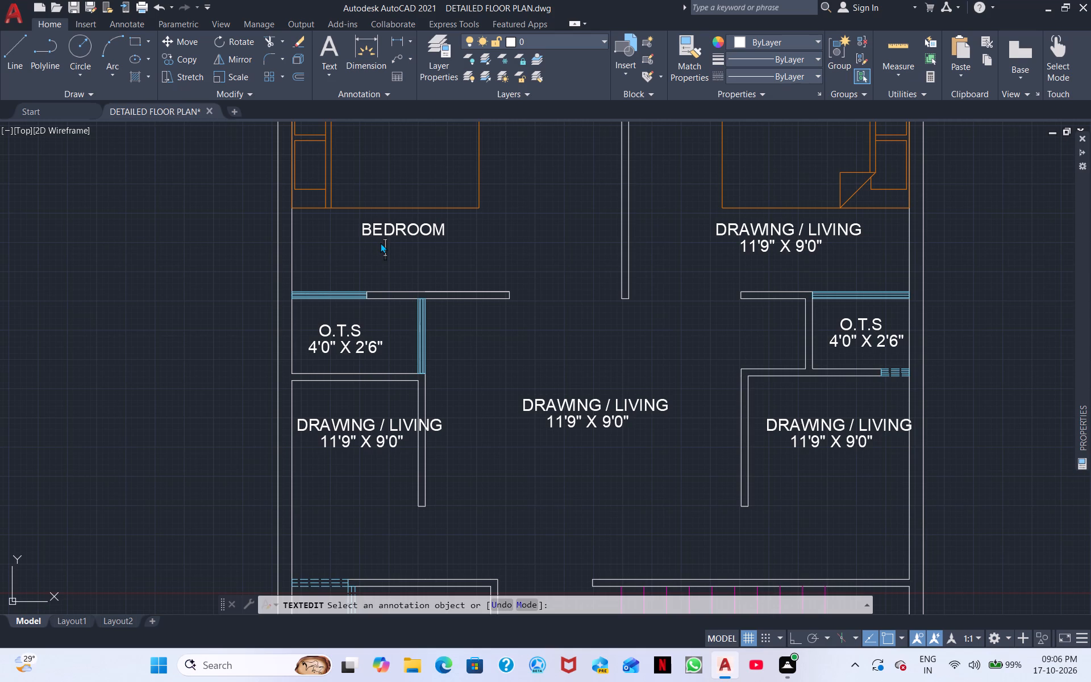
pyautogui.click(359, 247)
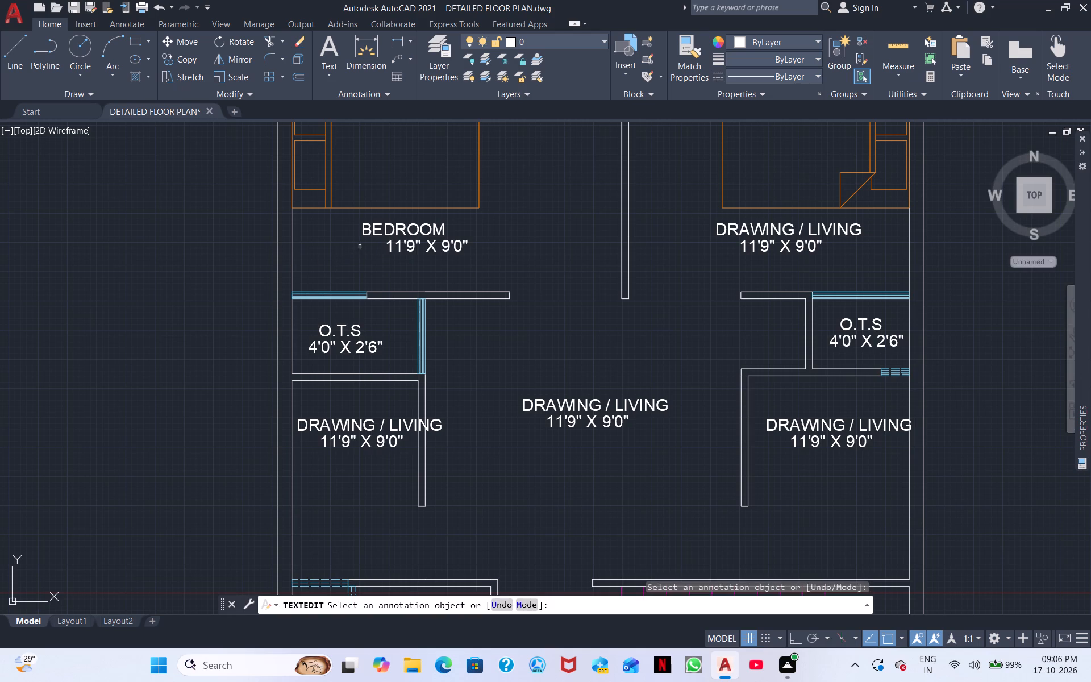
# Change the size text under the second plan's upper-left BEDROOM label to 11'9" X 10'6".
pyautogui.doubleClick(409, 249)
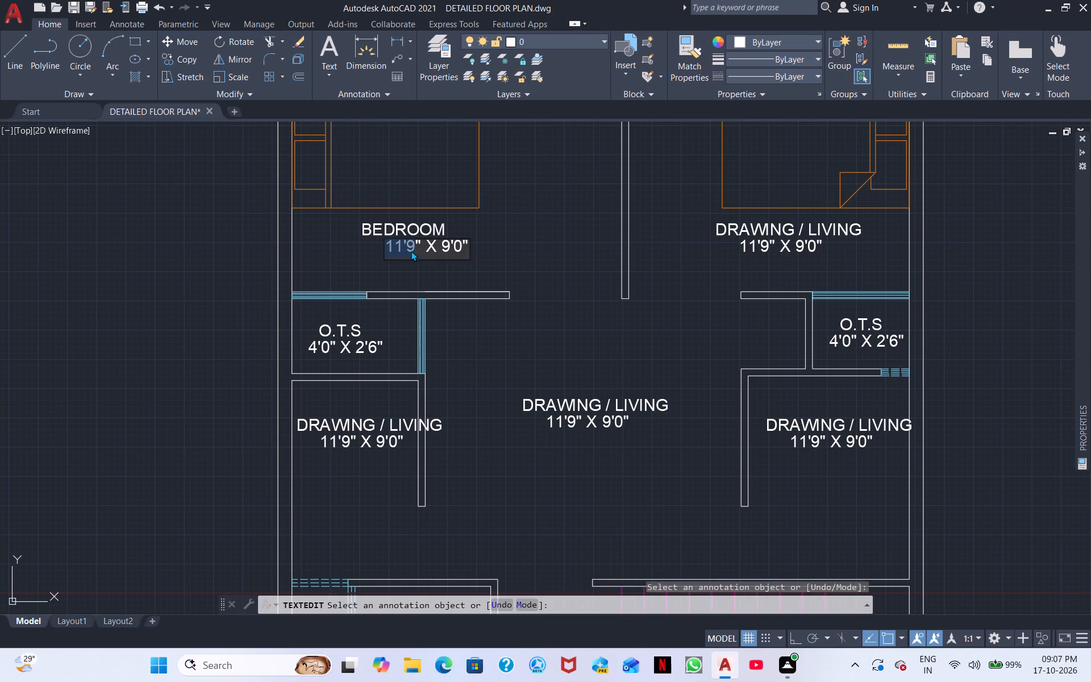
pyautogui.press('BackSpace')
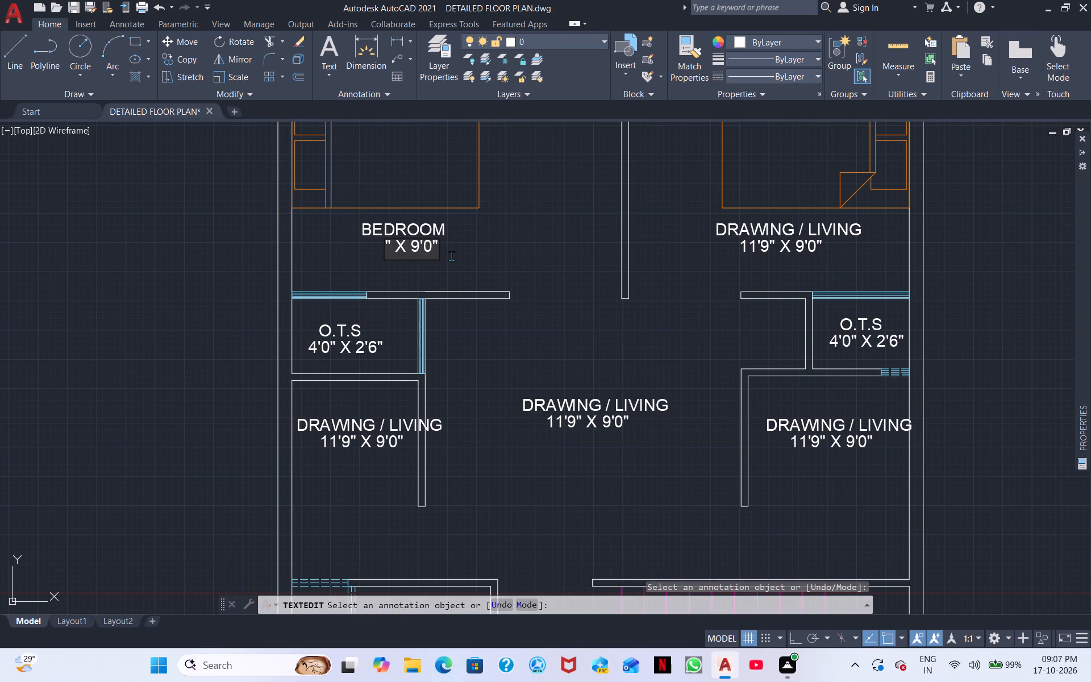
pyautogui.moveTo(436, 247); pyautogui.dragTo(353, 248)
pyautogui.press('BackSpace')
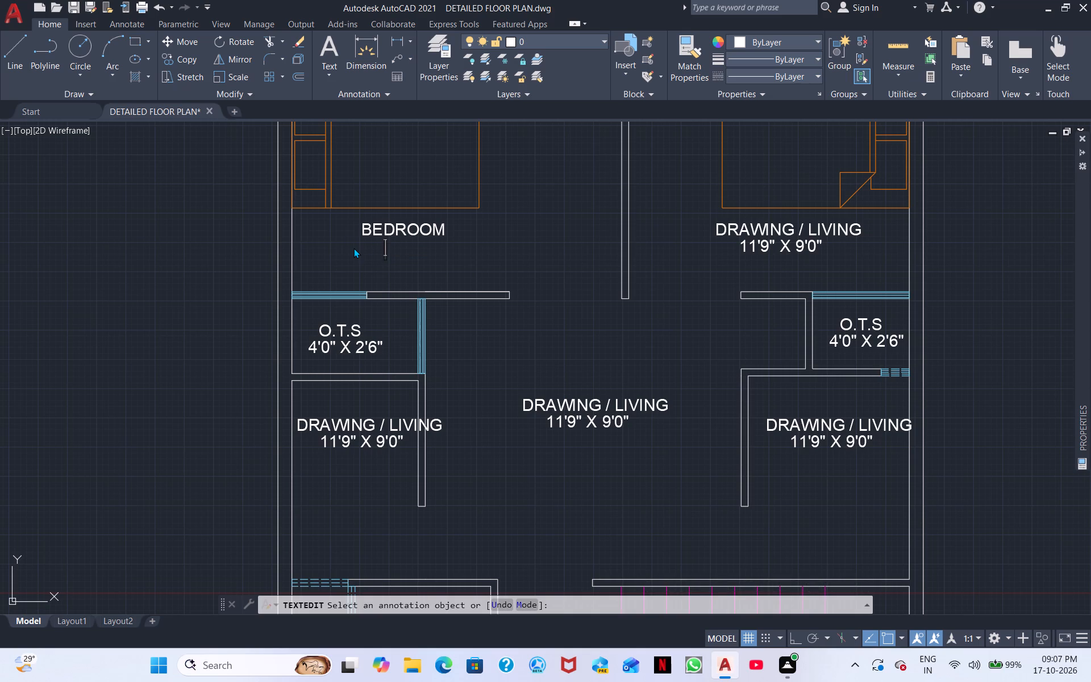
pyautogui.write("11'")
pyautogui.press('9')
pyautogui.write('" X')
pyautogui.press('space')
pyautogui.write("10'")
pyautogui.press('6')
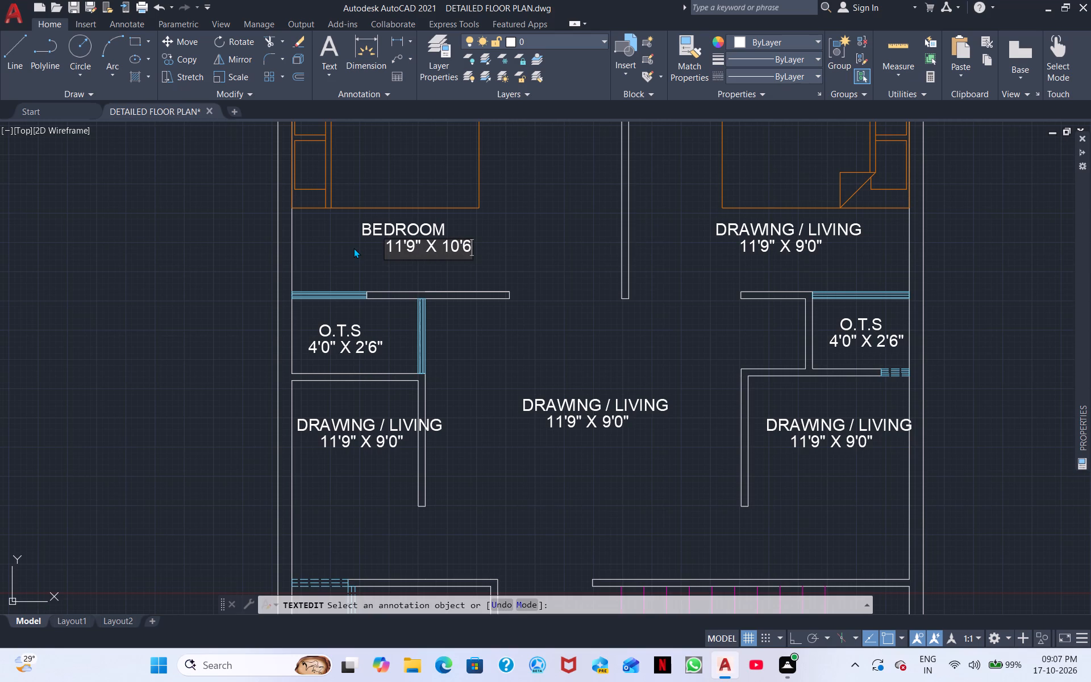
pyautogui.hotkey('shift', '"')
pyautogui.click(719, 254)
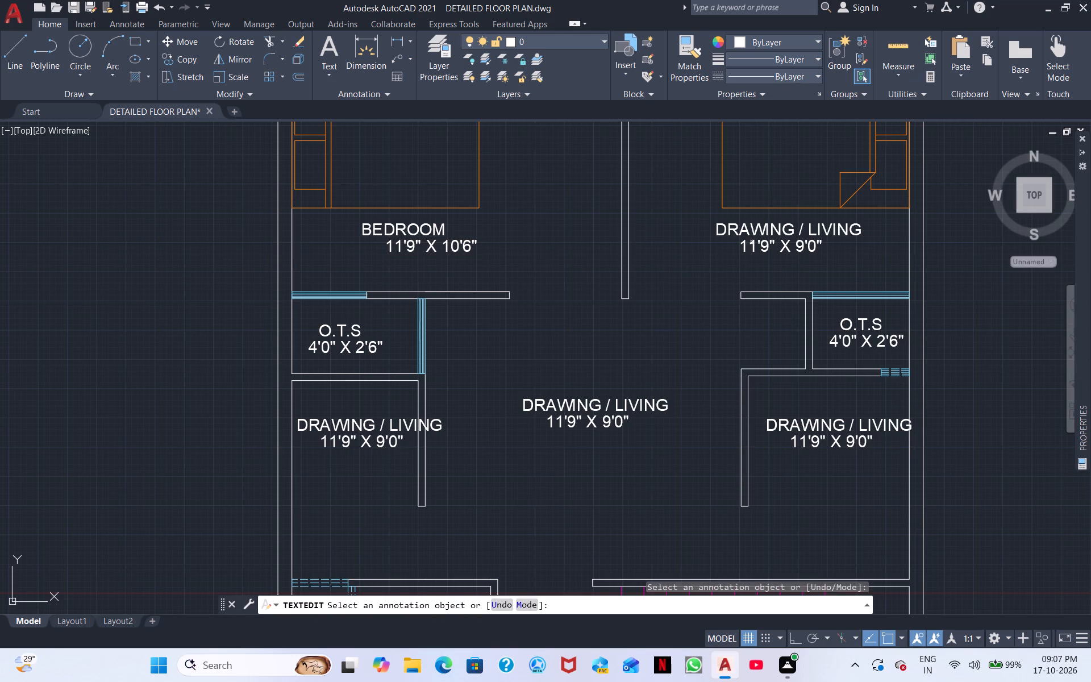
# Change the DRAWING / LIVING label in the second plan's upper-right bedroom to BEDROOM.
pyautogui.doubleClick(764, 231)
pyautogui.click(842, 229)
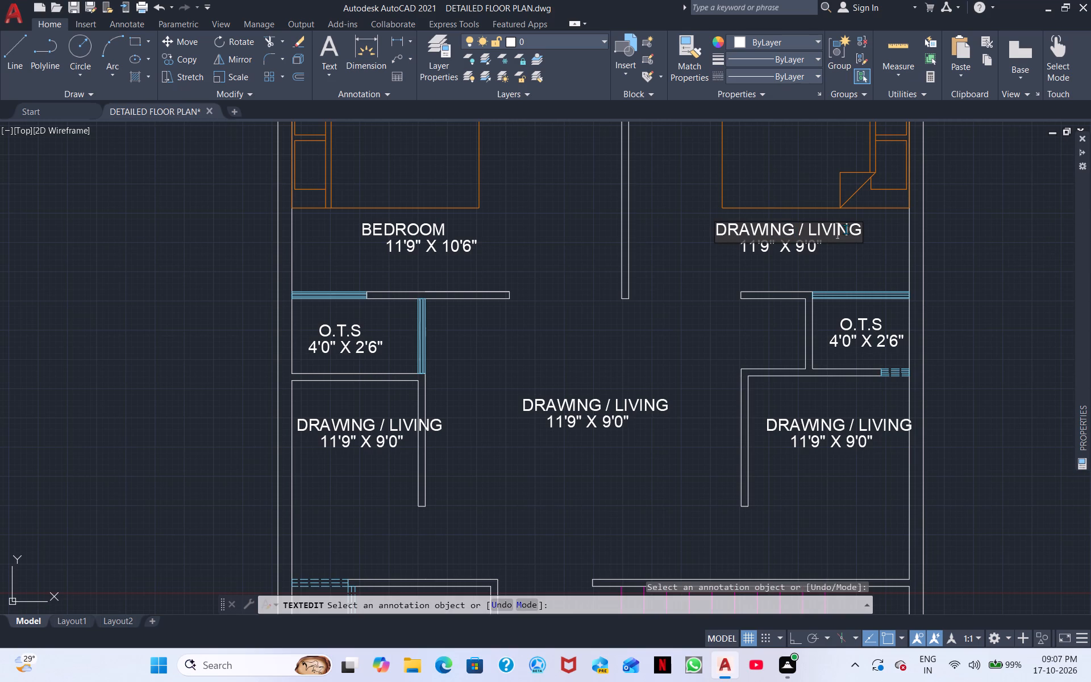
pyautogui.moveTo(860, 232); pyautogui.dragTo(707, 232)
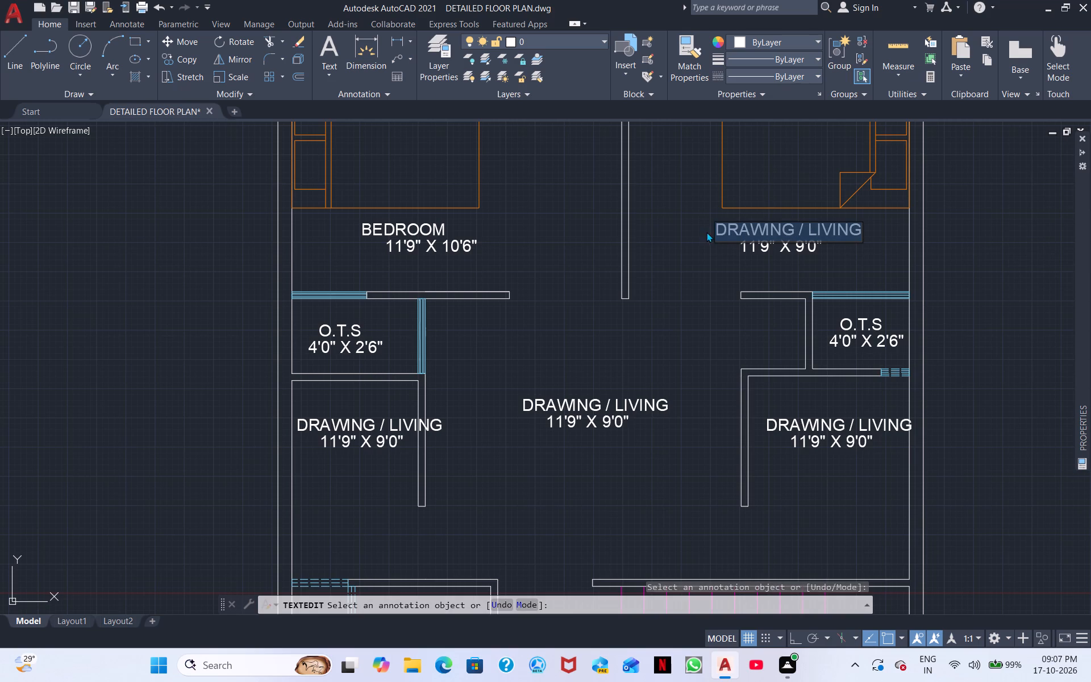
pyautogui.press('BackSpace')
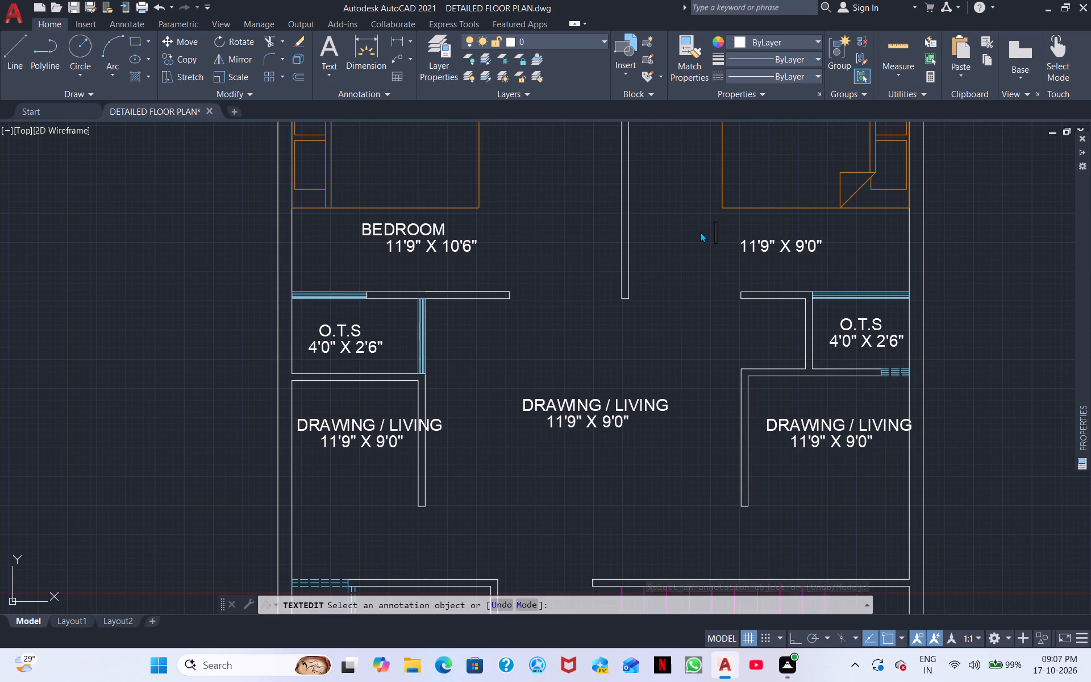
pyautogui.write('BEDROO')
pyautogui.press('m')
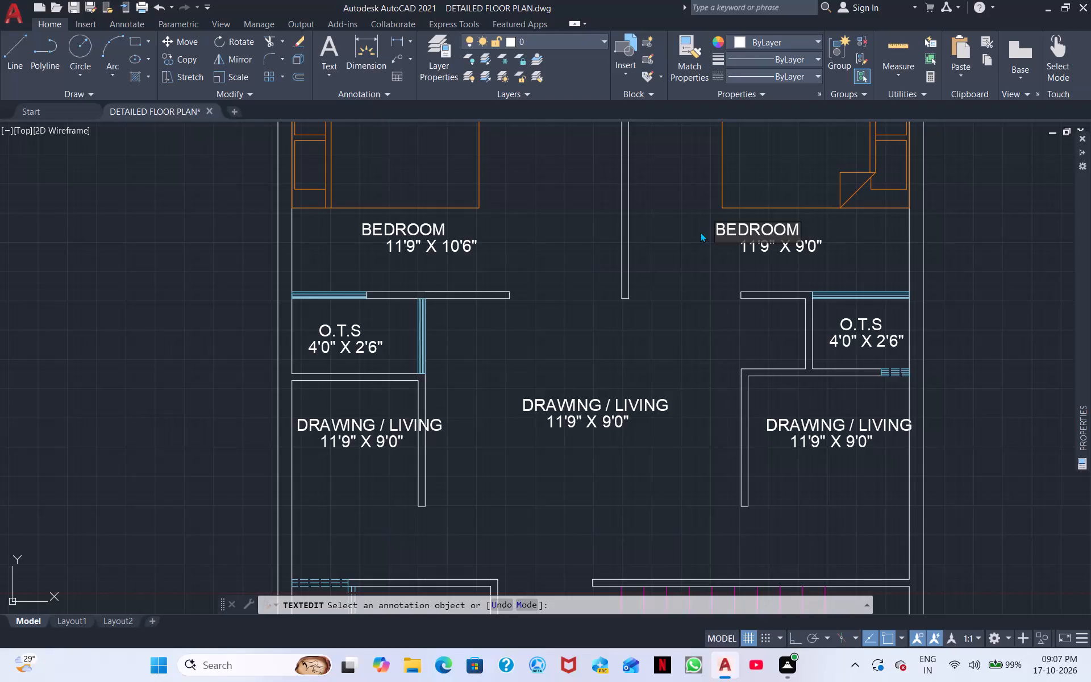
# Change the size text under the upper-right BEDROOM label to 10'0" X 10'6".
pyautogui.doubleClick(806, 244)
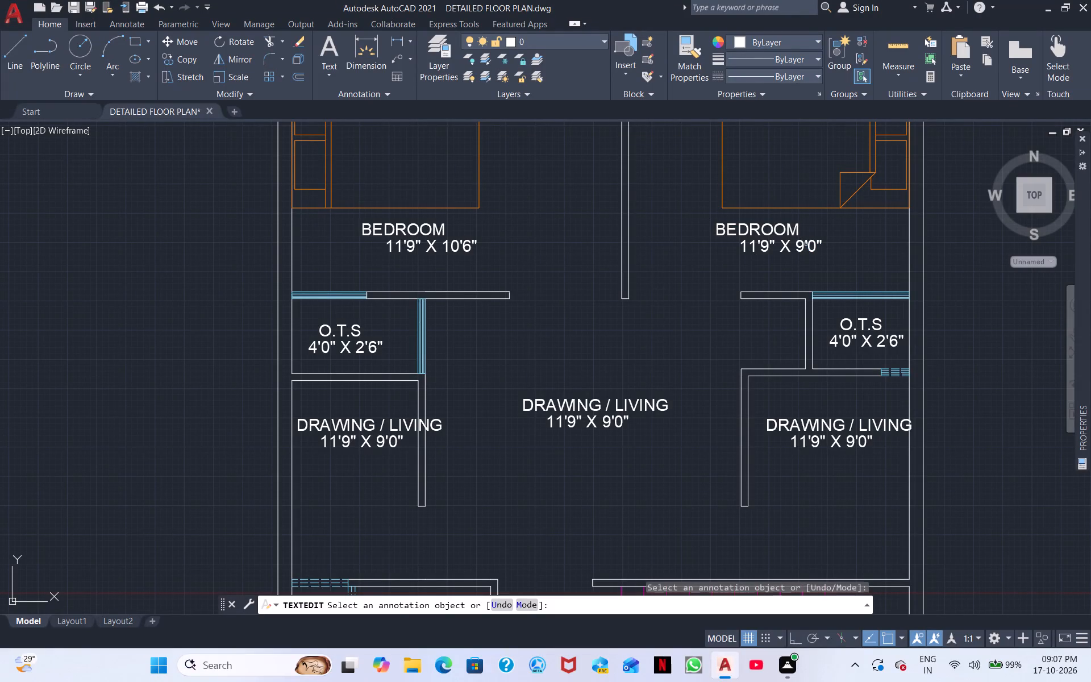
pyautogui.click(804, 249)
pyautogui.click(798, 250)
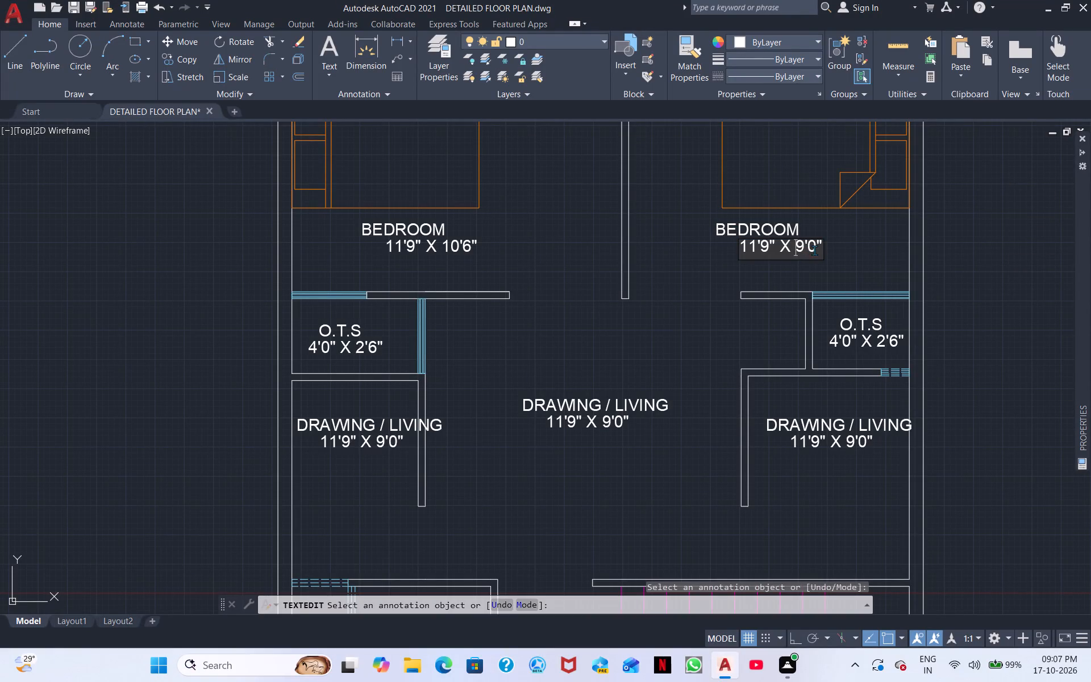
pyautogui.click(815, 250)
pyautogui.moveTo(821, 249); pyautogui.dragTo(771, 249)
pyautogui.moveTo(771, 249); pyautogui.dragTo(727, 250)
pyautogui.press('BackSpace')
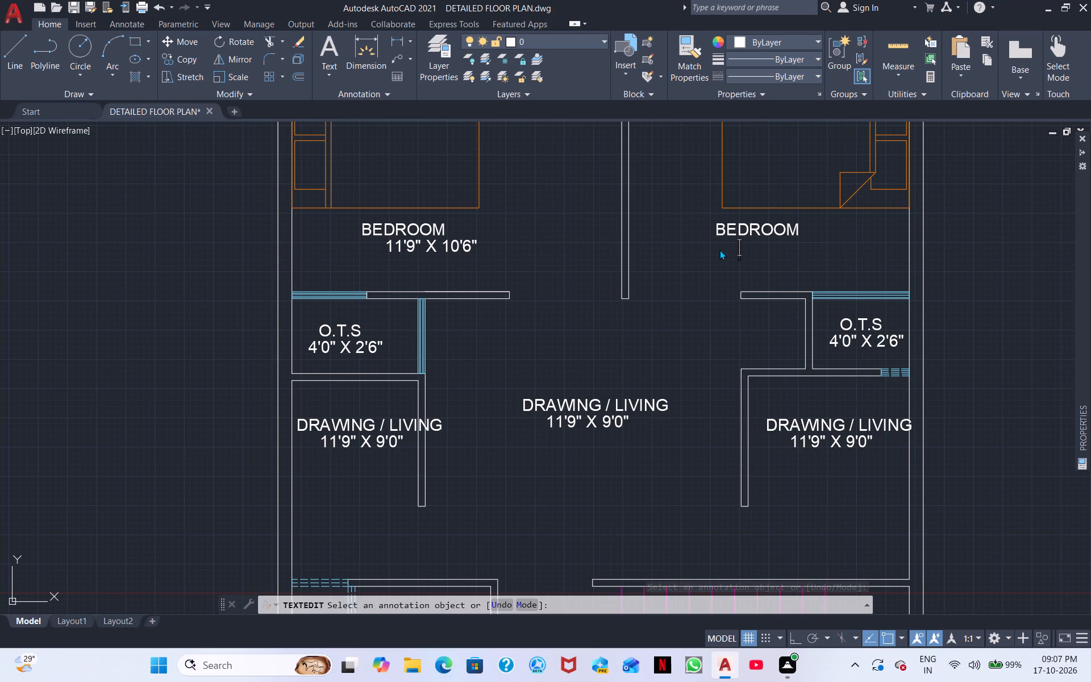
pyautogui.write('10')
pyautogui.press("'")
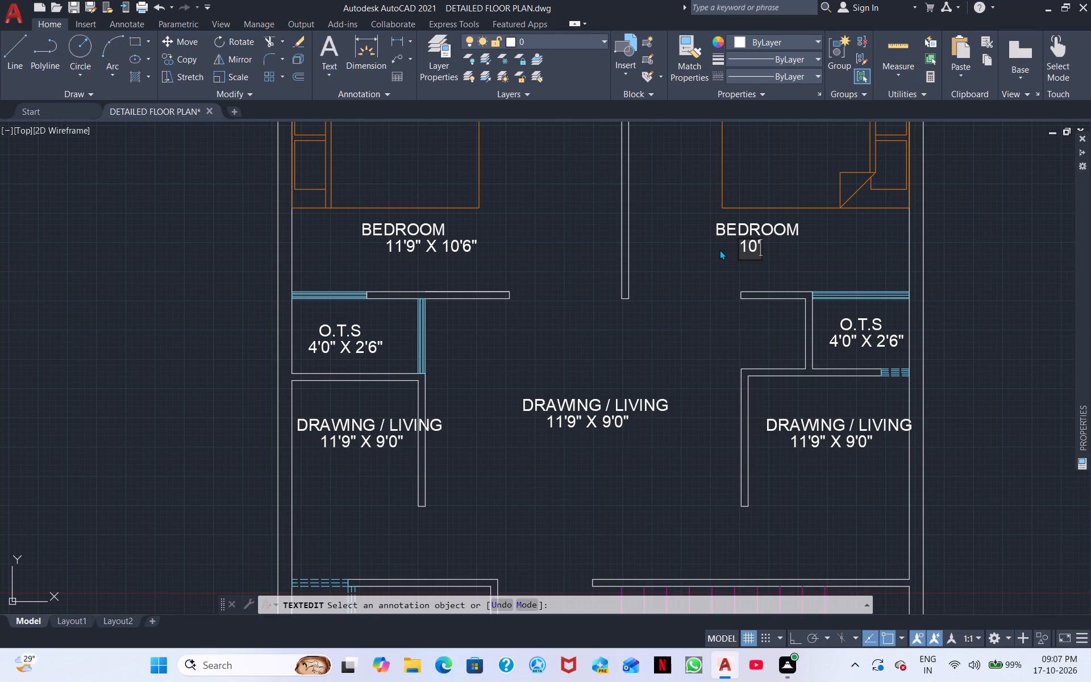
pyautogui.press('0')
pyautogui.write('" X')
pyautogui.press('space')
pyautogui.press('4')
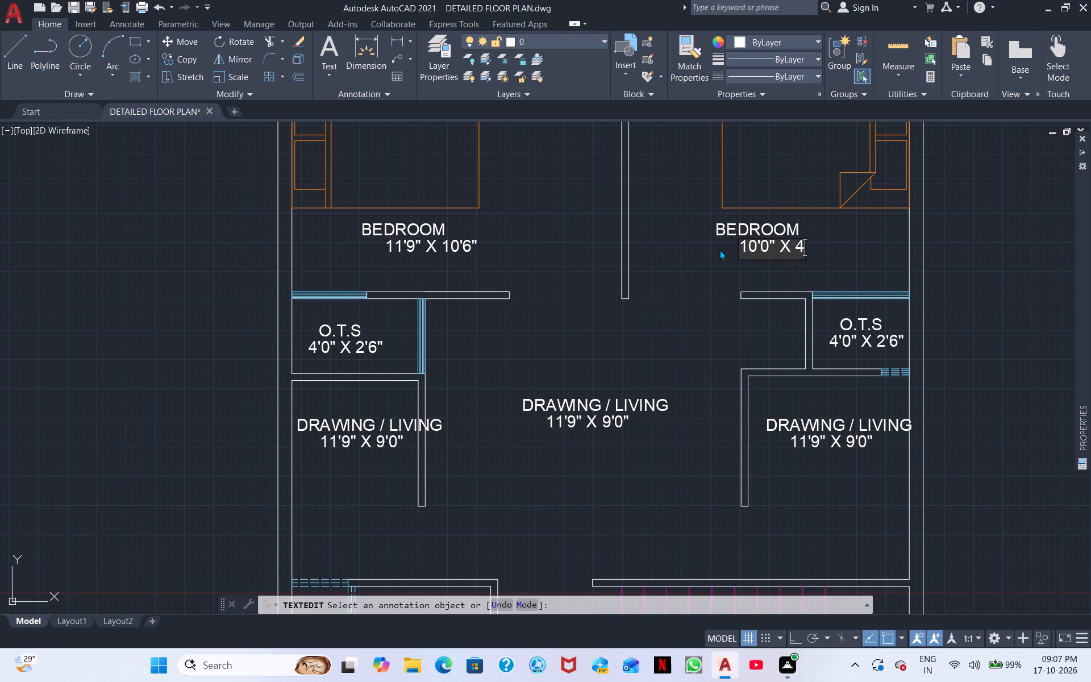
pyautogui.press('BackSpace')
pyautogui.write("10'")
pyautogui.press('6')
pyautogui.hotkey('shift', '"')
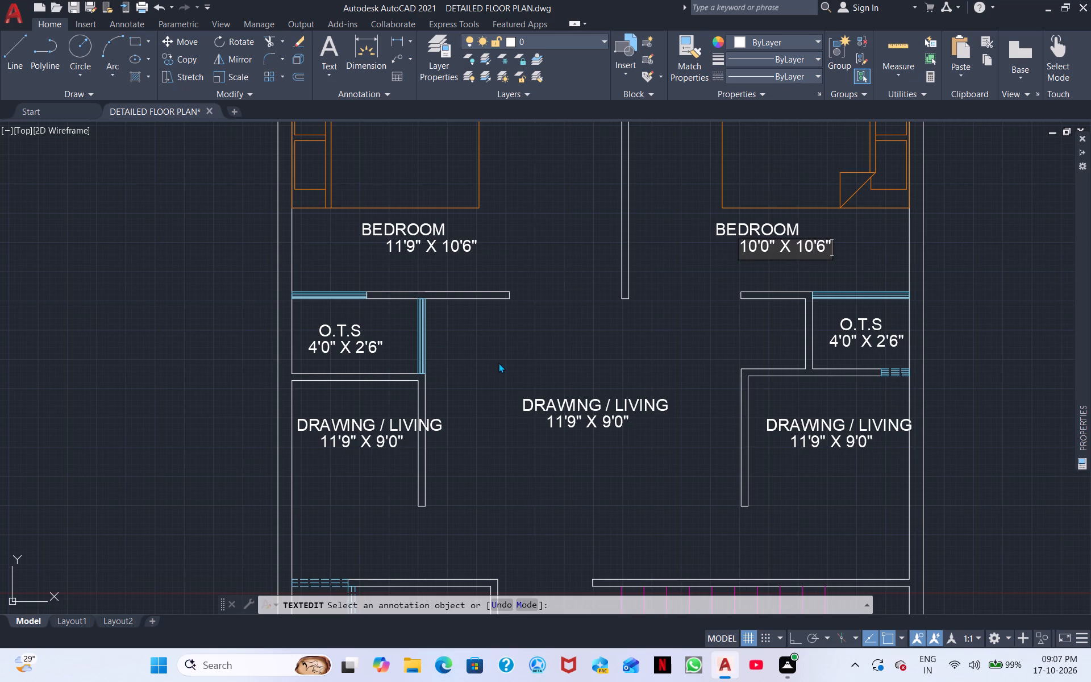
# Change the size text under the rear hall's central DRAWING / LIVING label to 10'10" X 10'0".
pyautogui.moveTo(499, 361); pyautogui.dragTo(502, 298, button='middle')
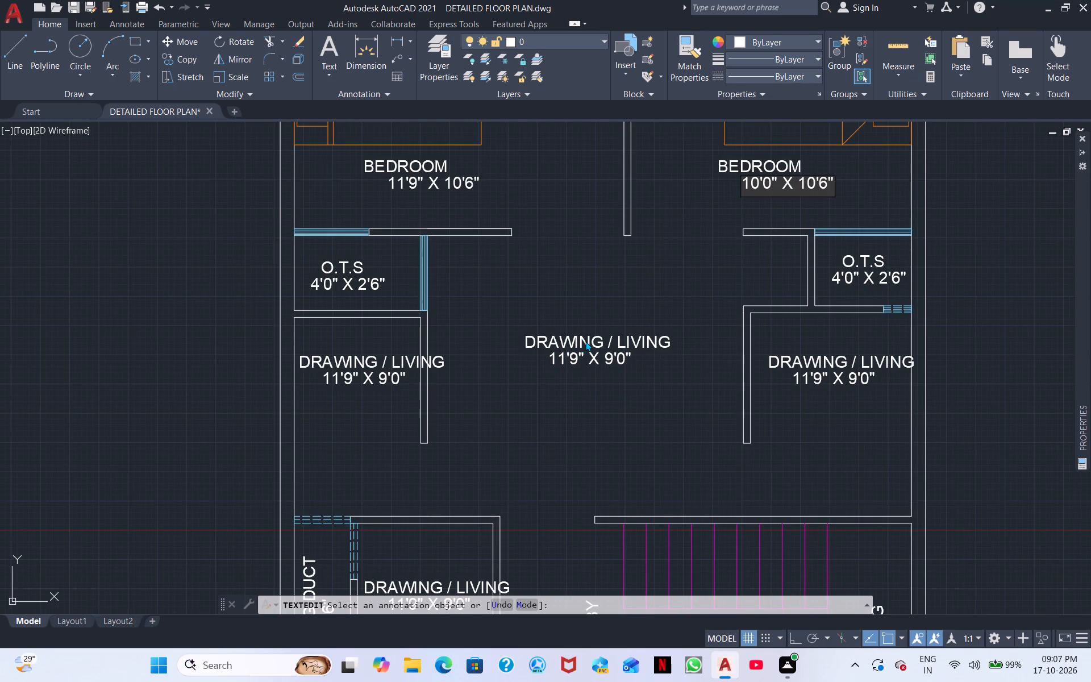
pyautogui.doubleClick(569, 360)
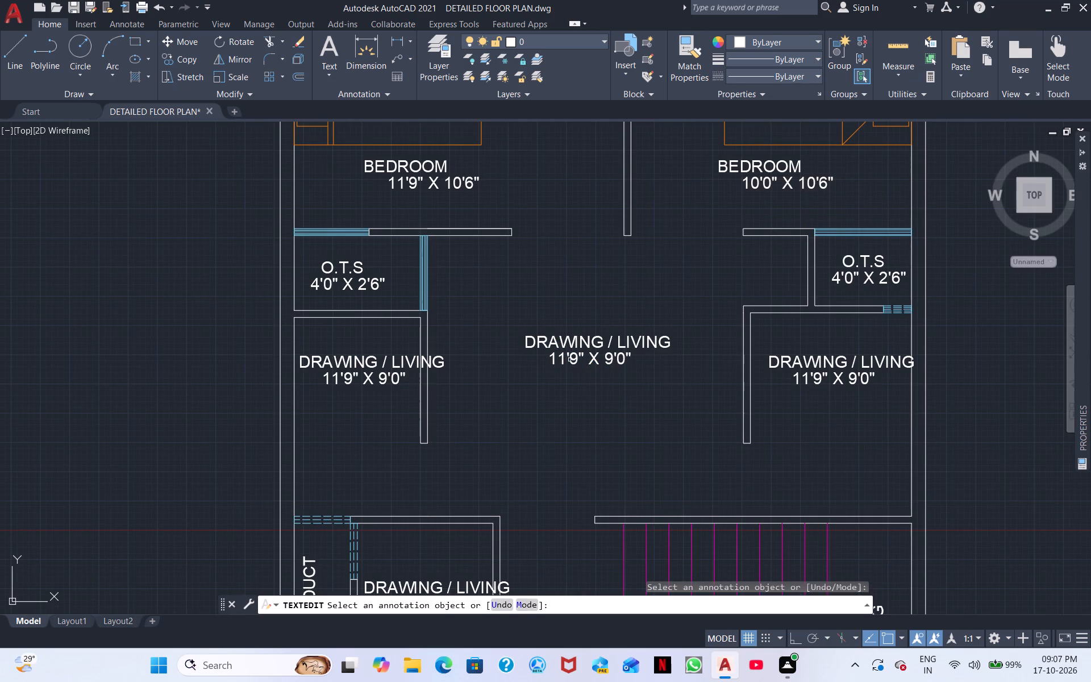
pyautogui.doubleClick(570, 360)
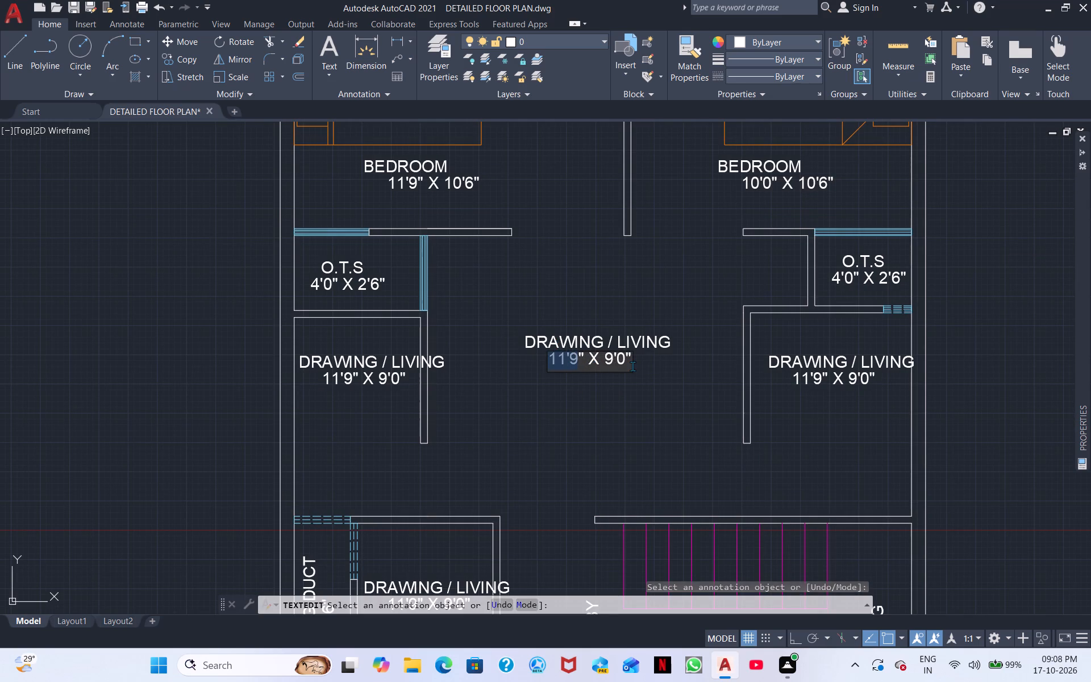
pyautogui.moveTo(631, 359); pyautogui.dragTo(547, 359)
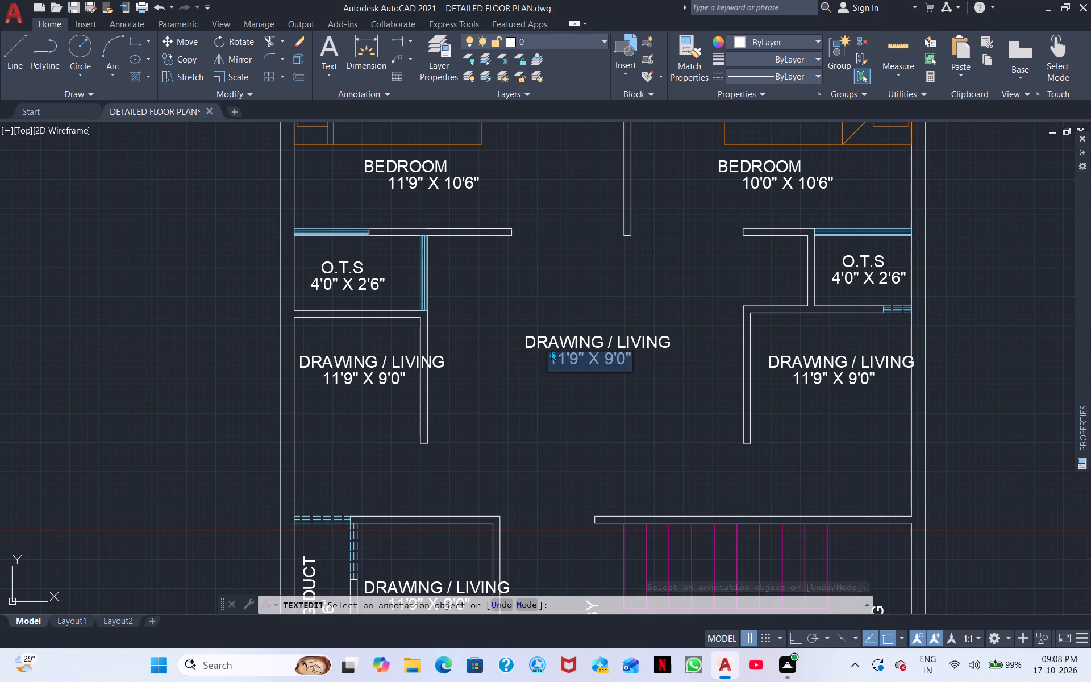
pyautogui.press('BackSpace')
pyautogui.write('10\'10" X')
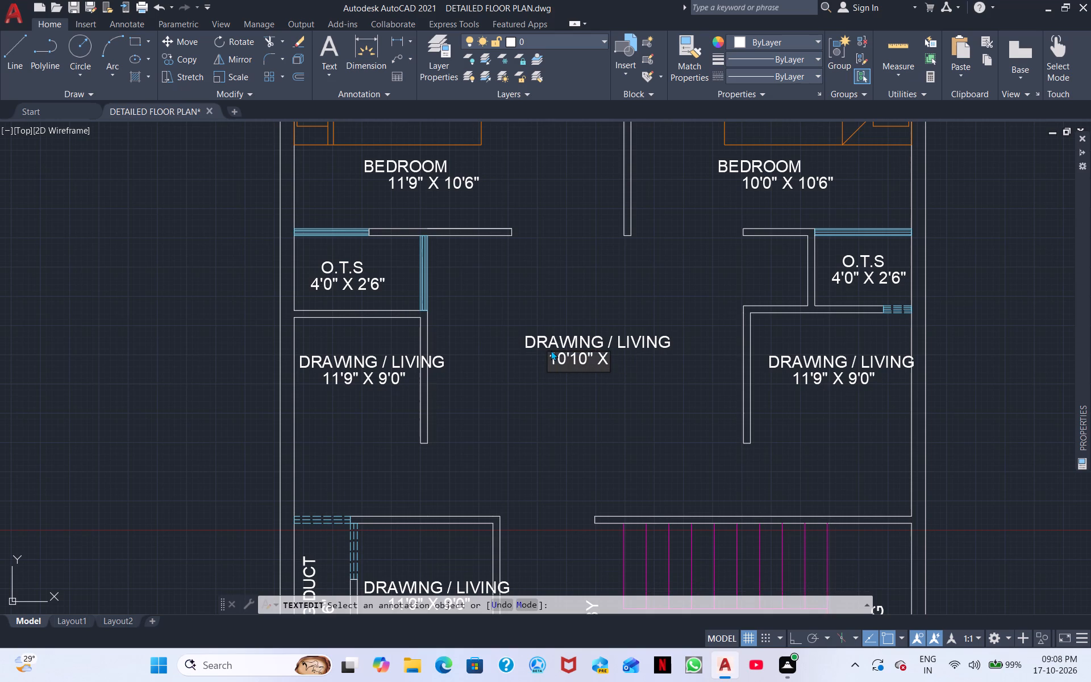
pyautogui.press('space')
pyautogui.write("10'")
pyautogui.write('0"')
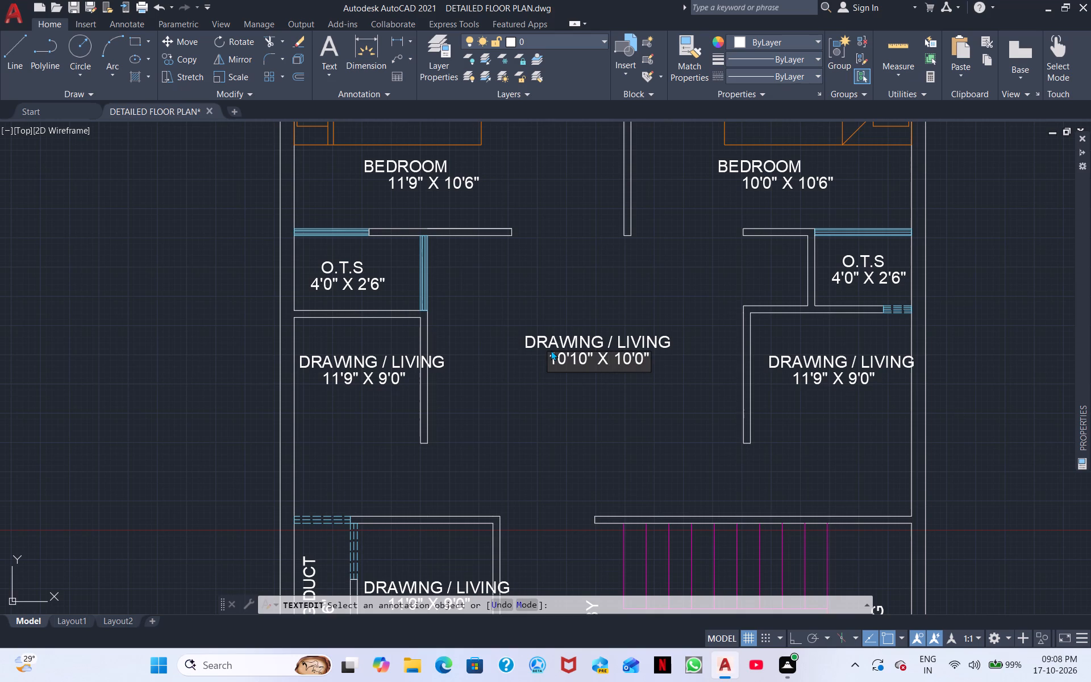
pyautogui.doubleClick(345, 355)
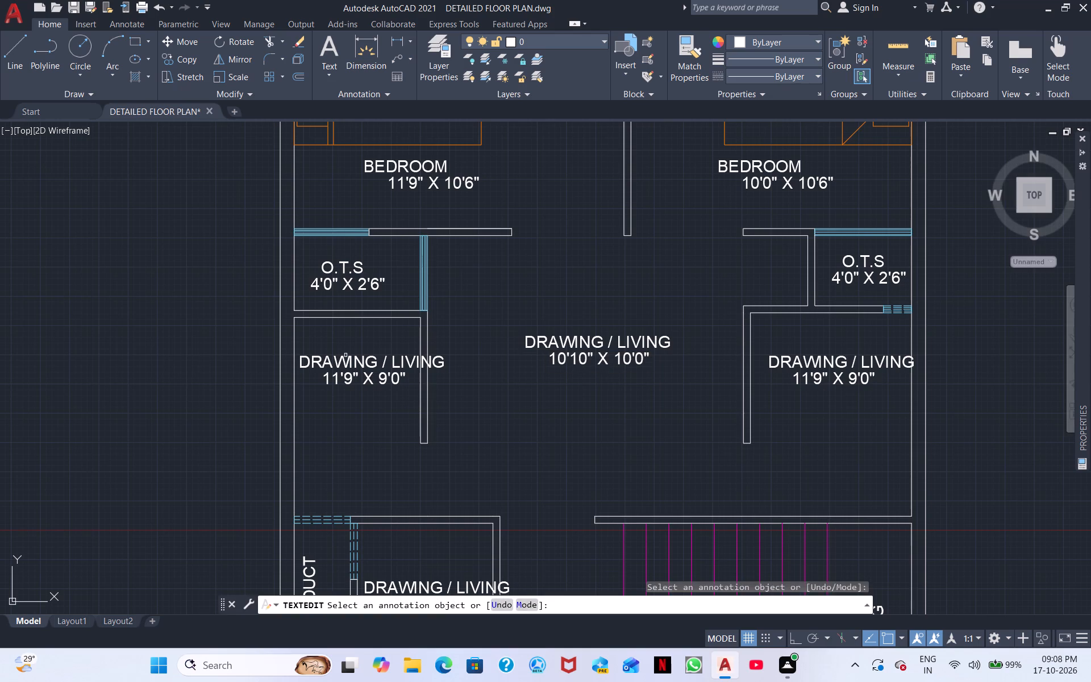
# Change the DRAWING / LIVING label in the room below the left O.T.S to TOILET.
pyautogui.click(348, 359)
pyautogui.click(349, 363)
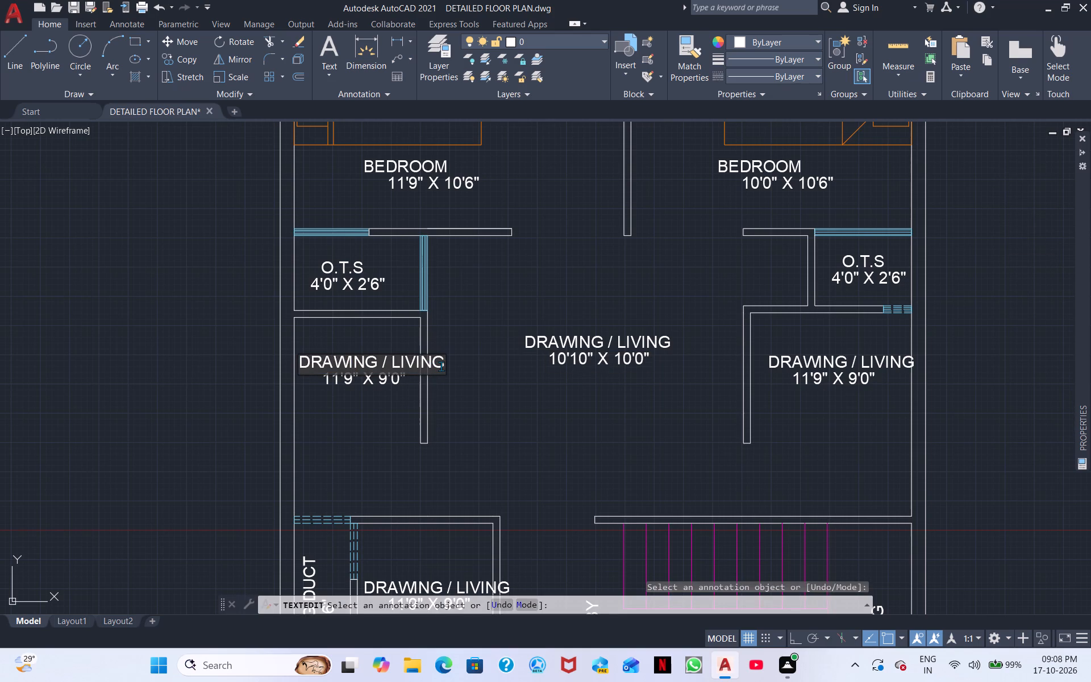
pyautogui.moveTo(443, 364); pyautogui.dragTo(301, 362)
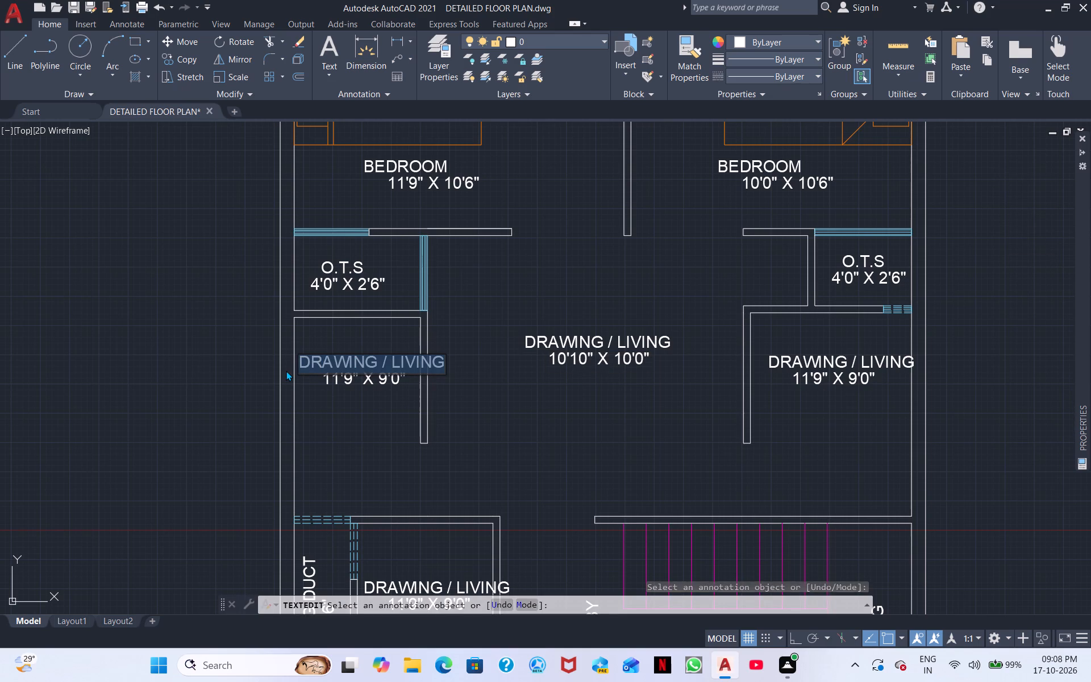
pyautogui.press('BackSpace')
pyautogui.write('TOILW')
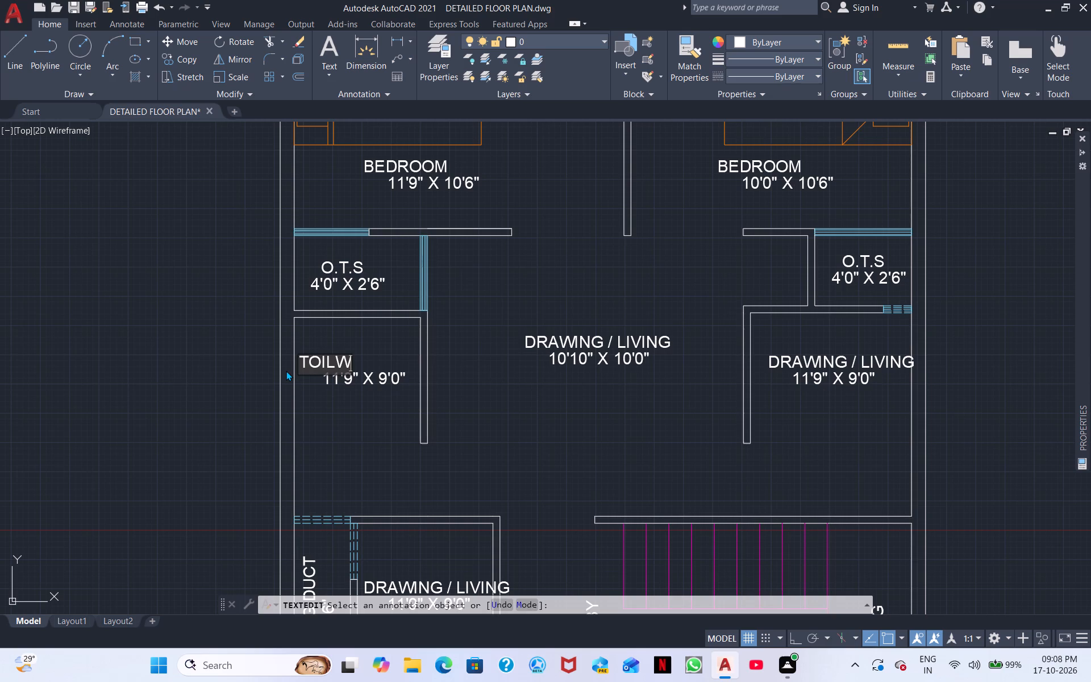
pyautogui.press('BackSpace')
pyautogui.press('e')
pyautogui.press('t')
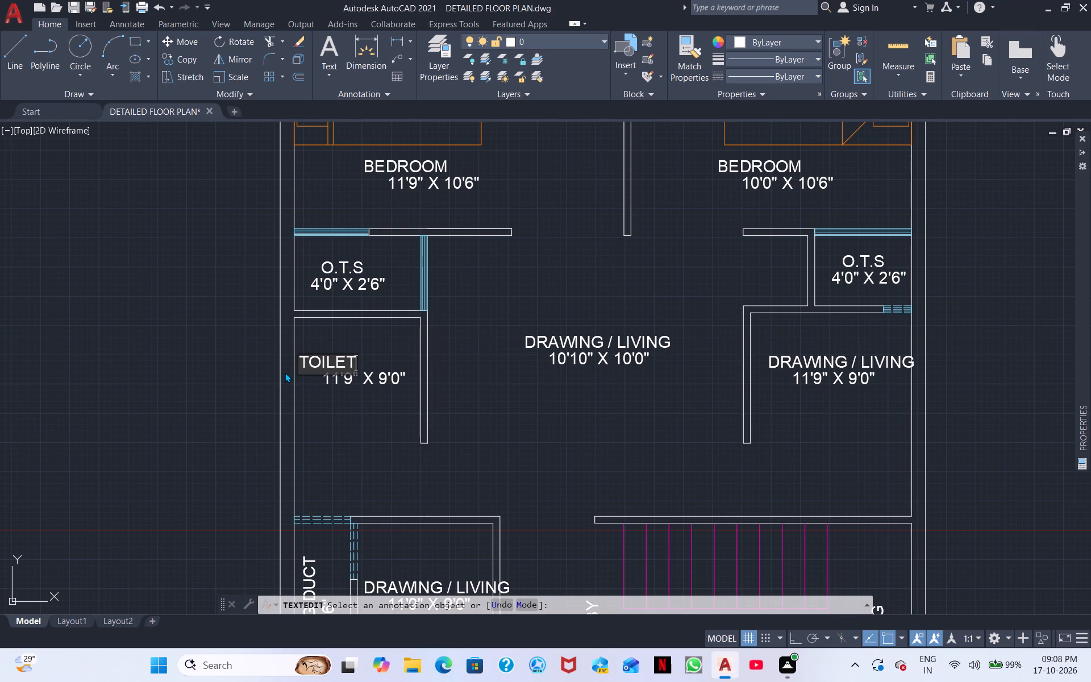
# Change the size text under the TOILET label below the left O.T.S to 4'6" X7'1".
pyautogui.click(379, 378)
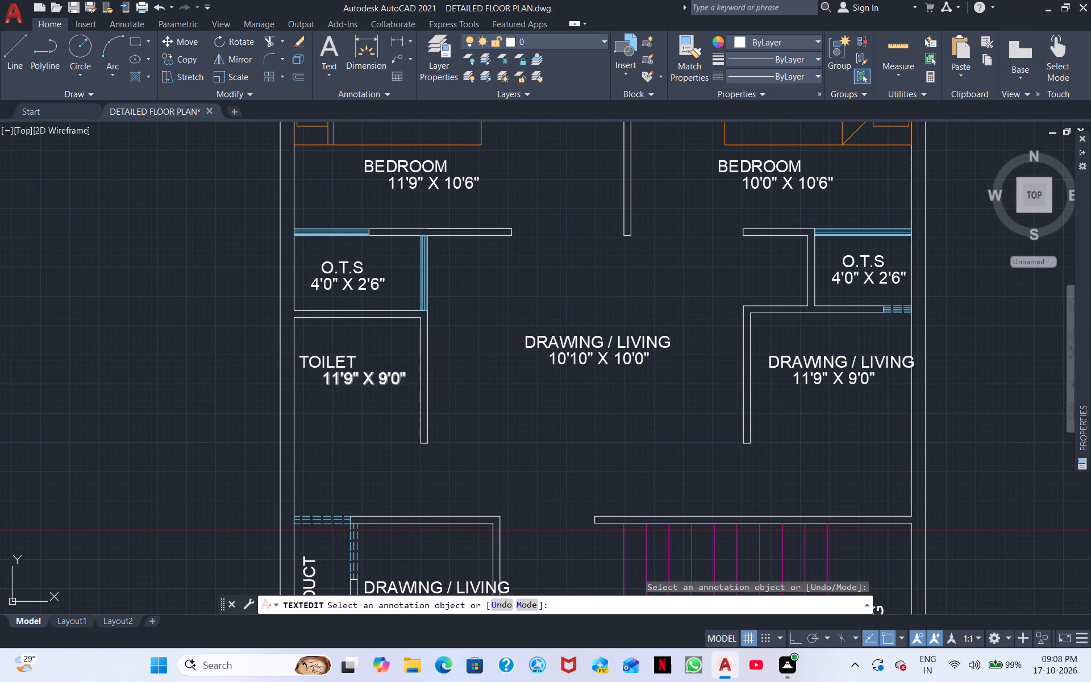
pyautogui.doubleClick(385, 378)
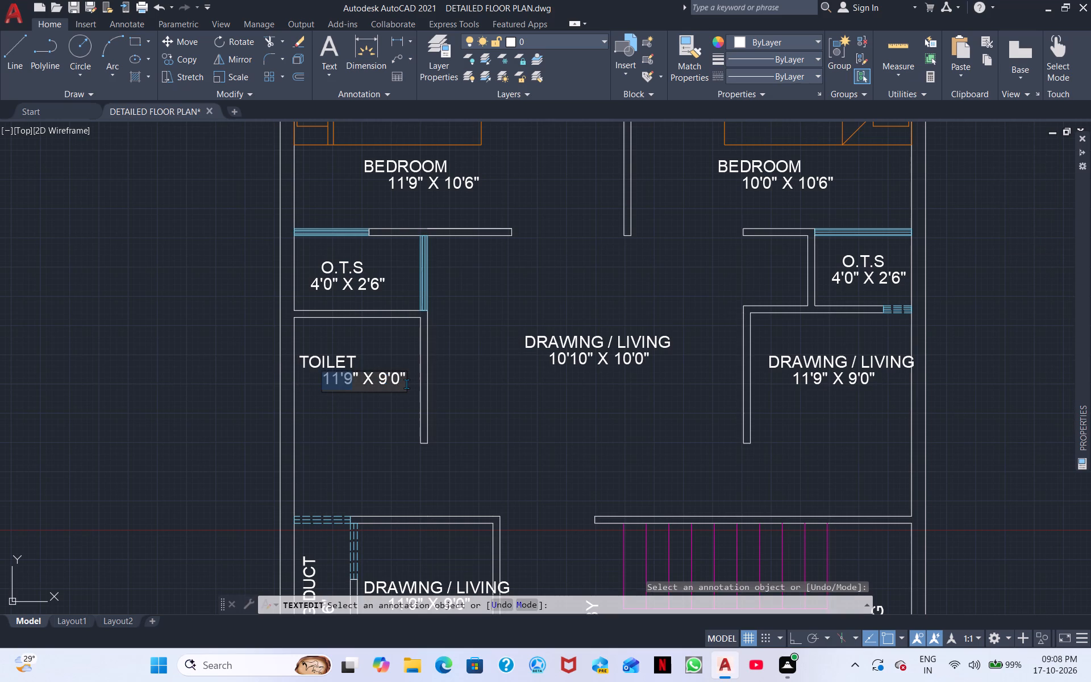
pyautogui.moveTo(406, 384); pyautogui.dragTo(322, 377)
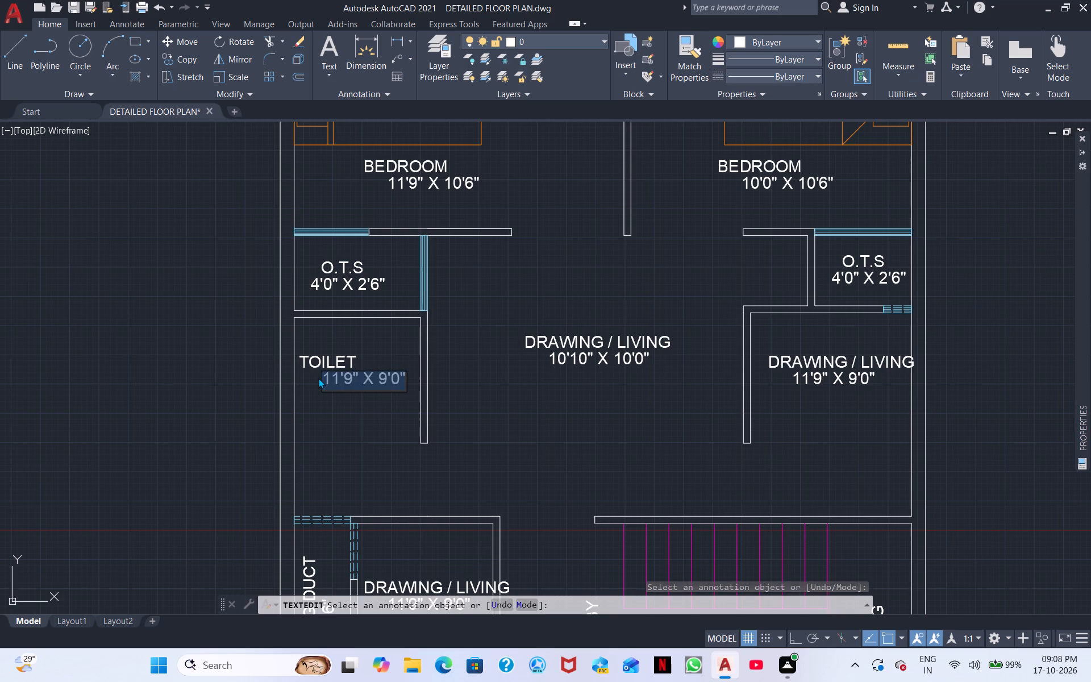
pyautogui.press('BackSpace')
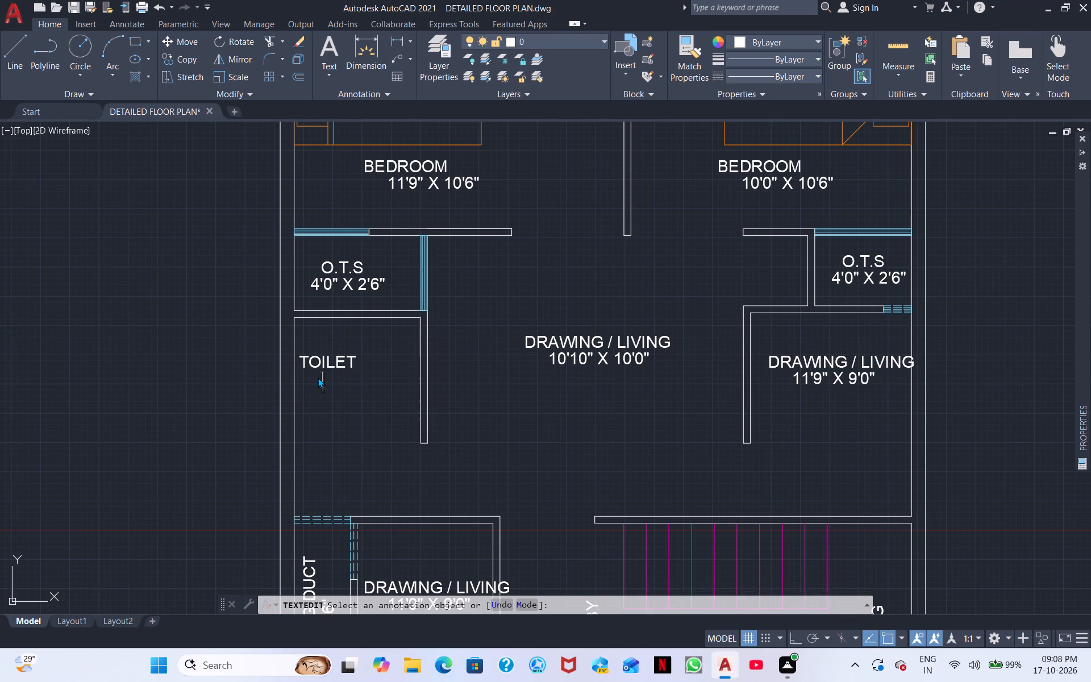
pyautogui.press('4')
pyautogui.write('\'6" X')
pyautogui.write('7\'1"')
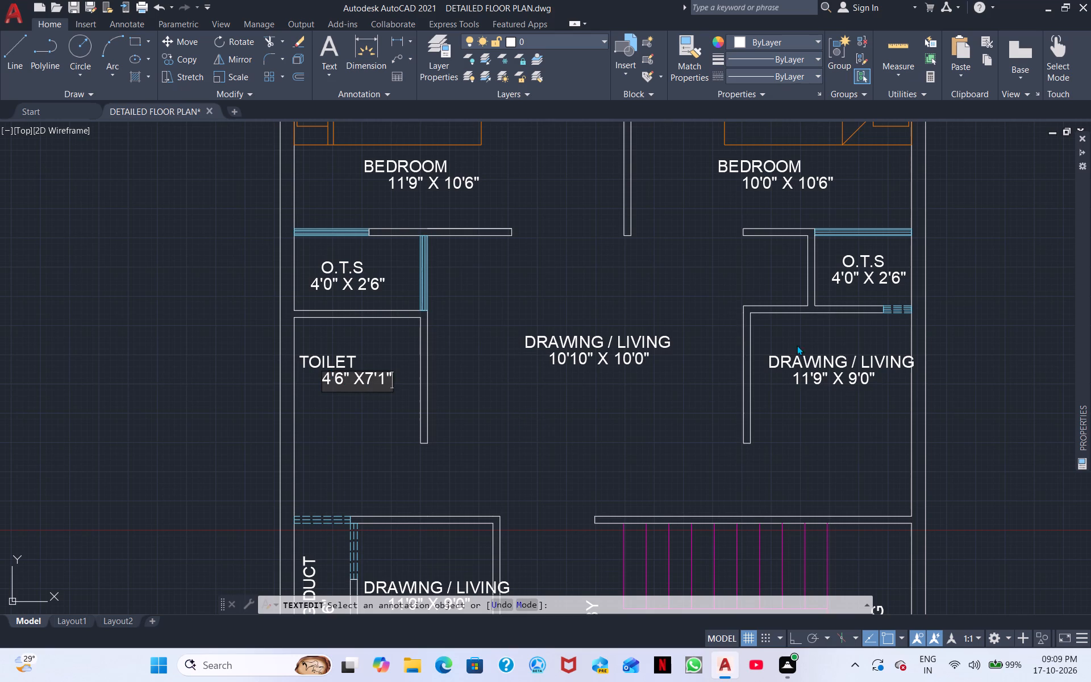
# Change the DRAWING / LIVING label in the room below the right O.T.S to KITCHEN.
pyautogui.doubleClick(826, 360)
pyautogui.click(853, 360)
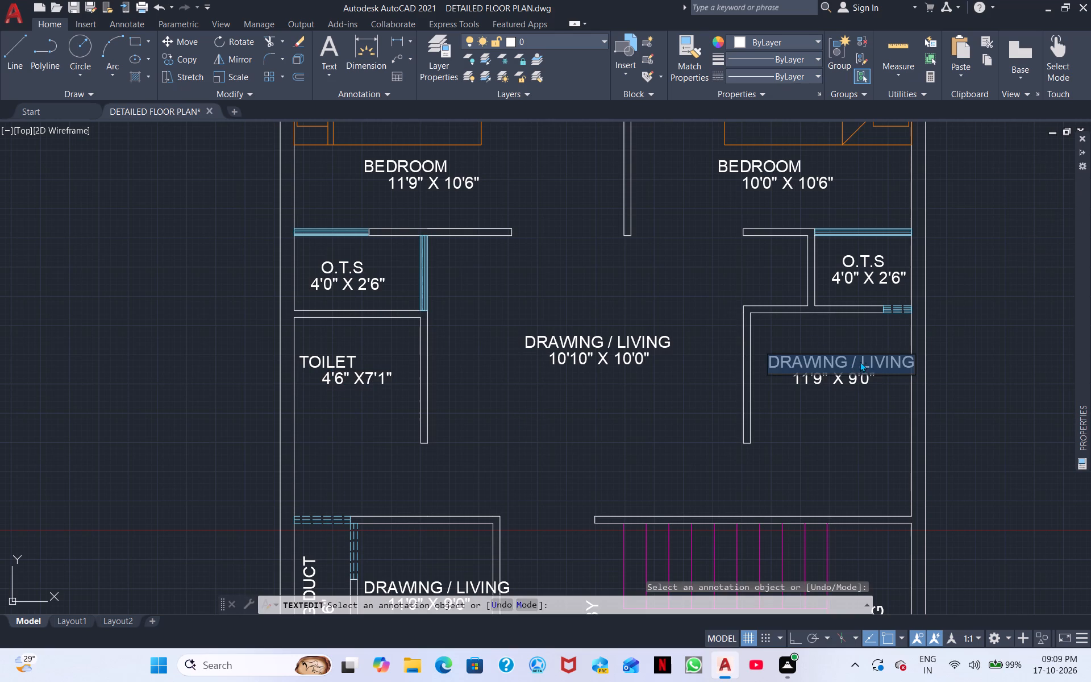
pyautogui.press('BackSpace')
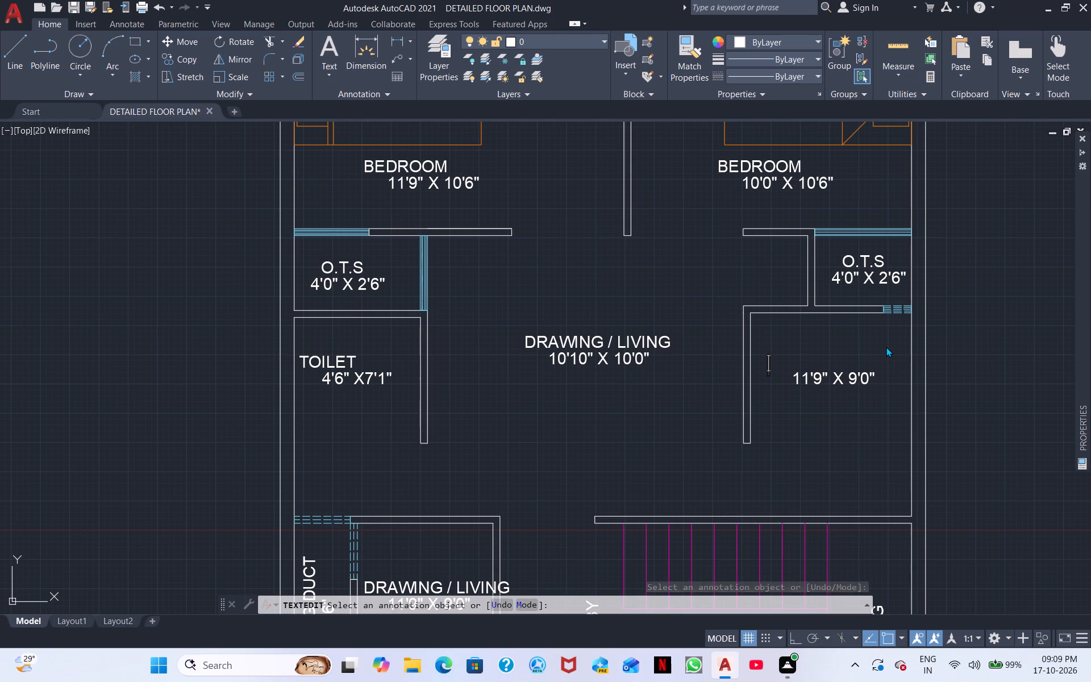
pyautogui.write('KITCHEM')
pyautogui.press('BackSpace')
pyautogui.press('n')
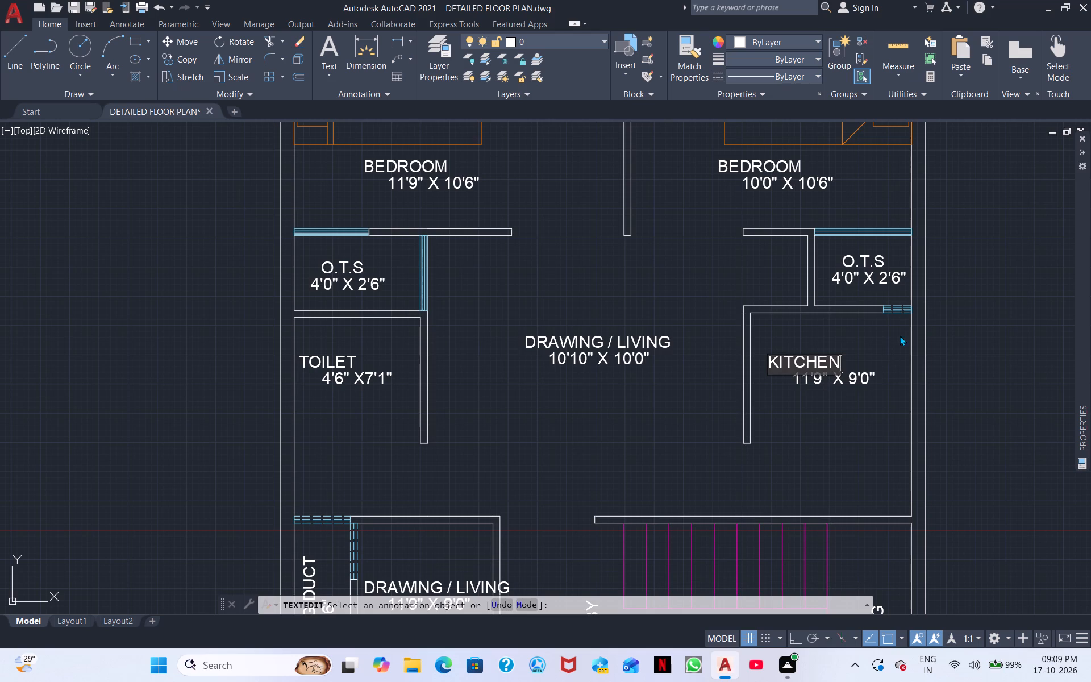
# Change the size text under the KITCHEN label to 6'0" X 7'1".
pyautogui.doubleClick(852, 375)
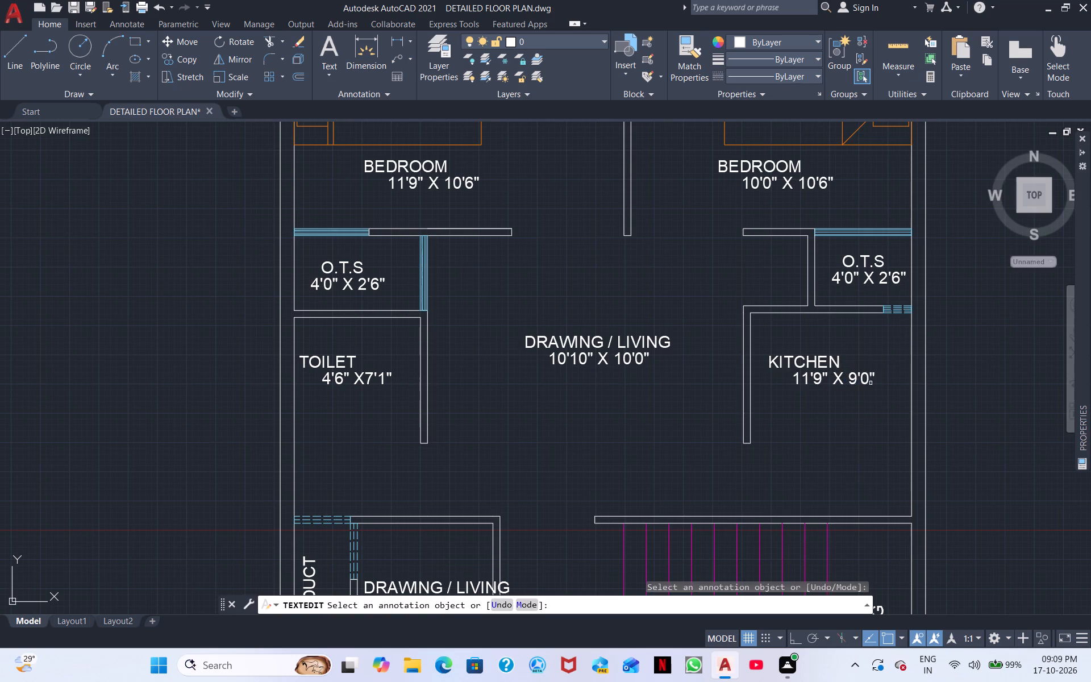
pyautogui.click(862, 385)
pyautogui.click(856, 383)
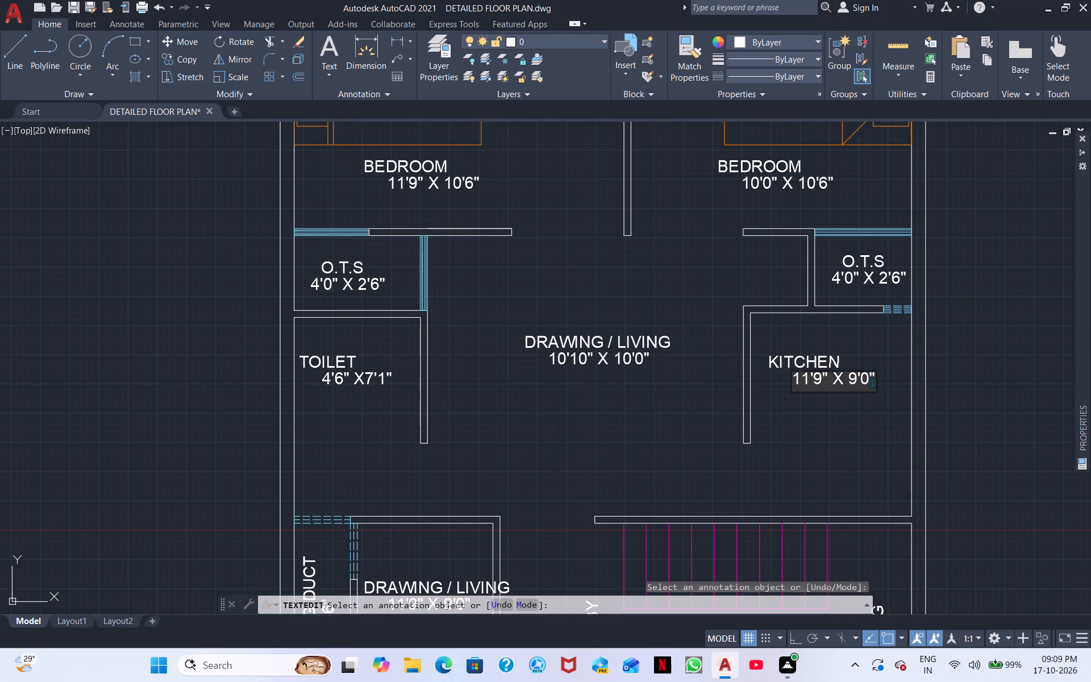
pyautogui.moveTo(872, 382); pyautogui.dragTo(851, 382)
pyautogui.moveTo(875, 375); pyautogui.dragTo(854, 375)
pyautogui.moveTo(854, 375); pyautogui.dragTo(784, 375)
pyautogui.press('BackSpace')
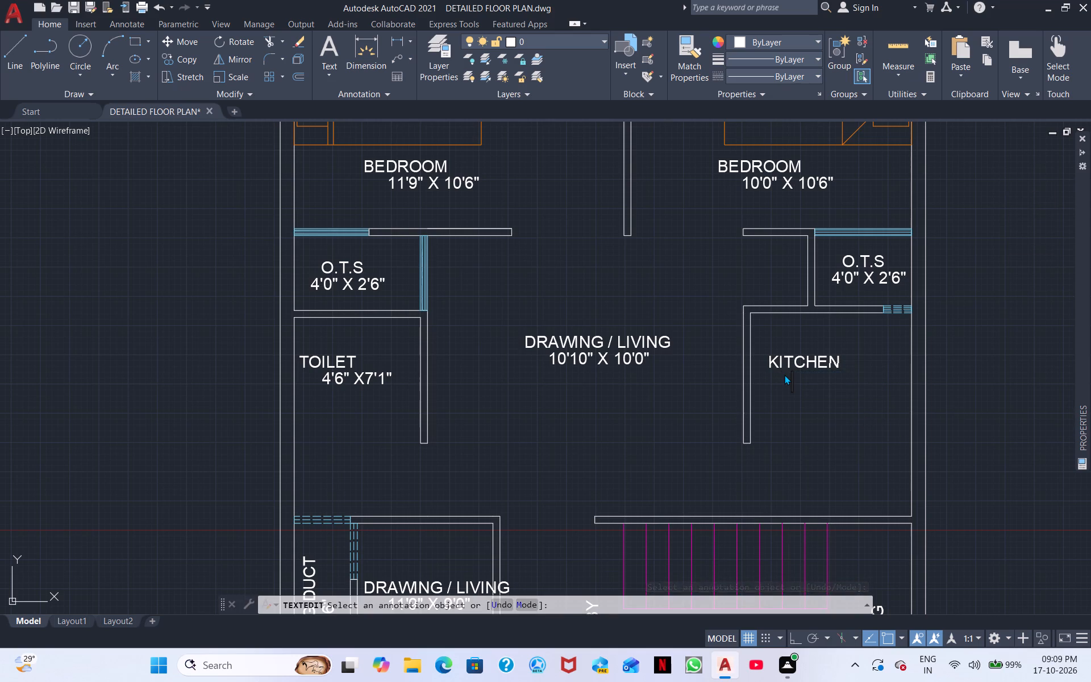
pyautogui.write('6\'0" X')
pyautogui.press('space')
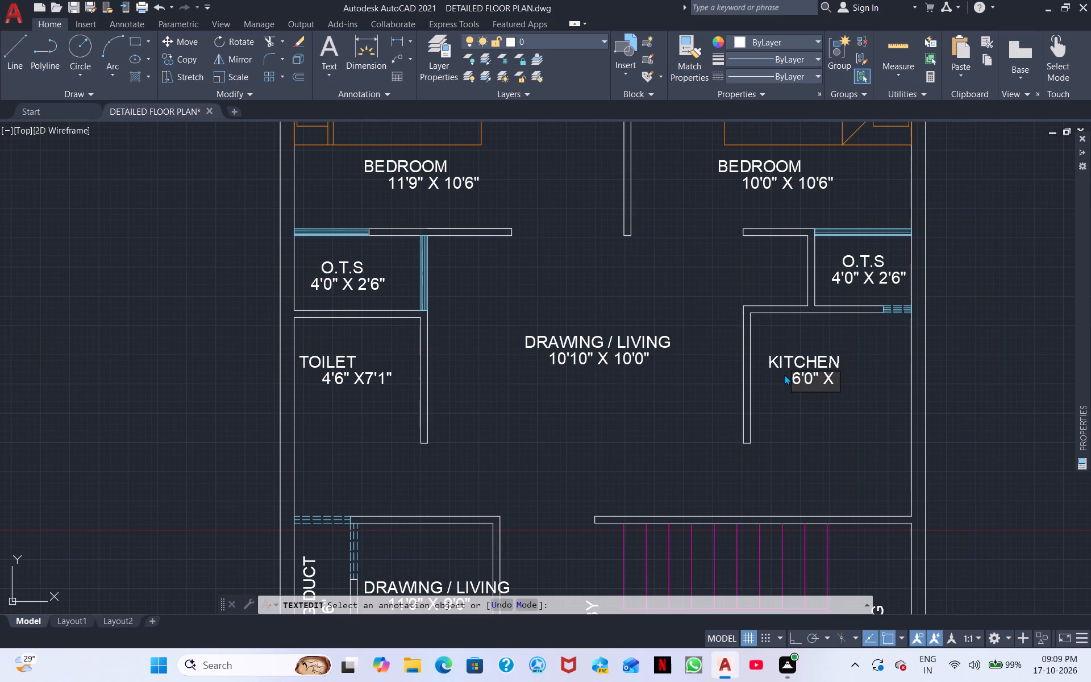
pyautogui.press('7')
pyautogui.press("'")
pyautogui.write('1"')
# Change the DRAWING / LIVING label in the room beside the plumbing duct to TOILET.
pyautogui.moveTo(798, 425); pyautogui.dragTo(721, 233, button='middle')
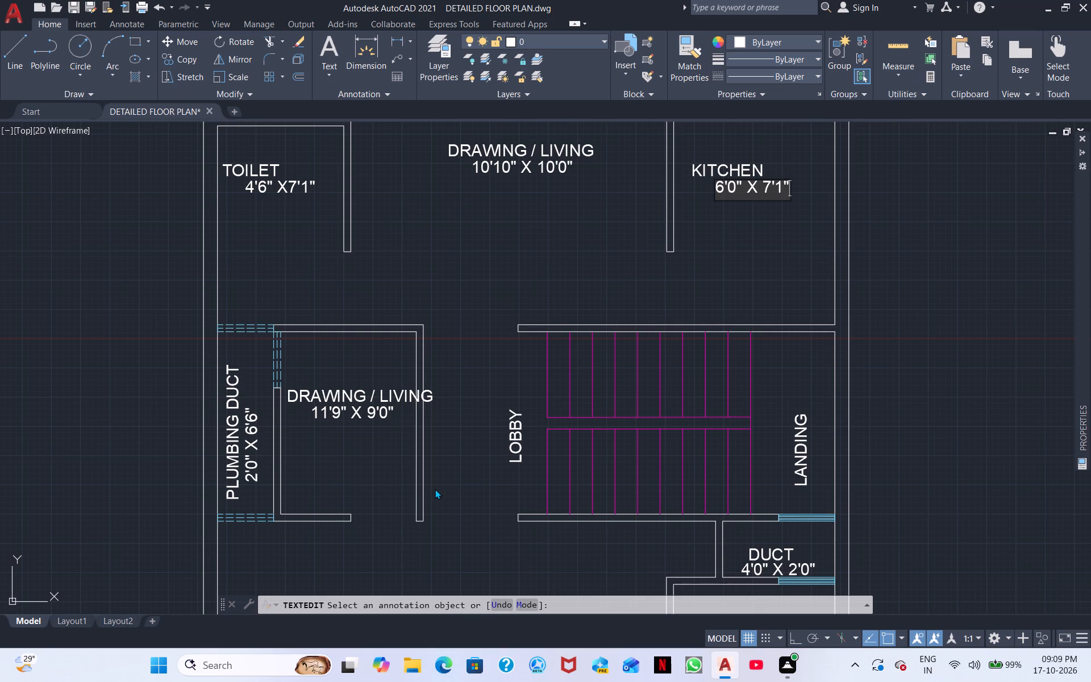
pyautogui.moveTo(417, 484); pyautogui.dragTo(592, 464, button='middle')
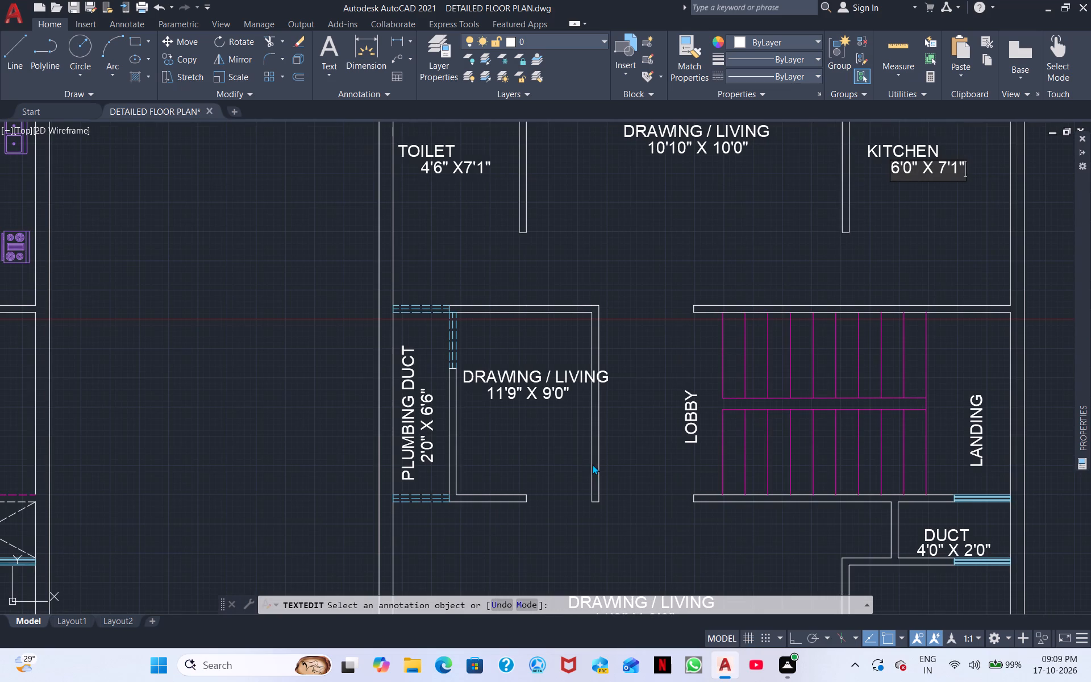
pyautogui.doubleClick(514, 375)
pyautogui.doubleClick(580, 379)
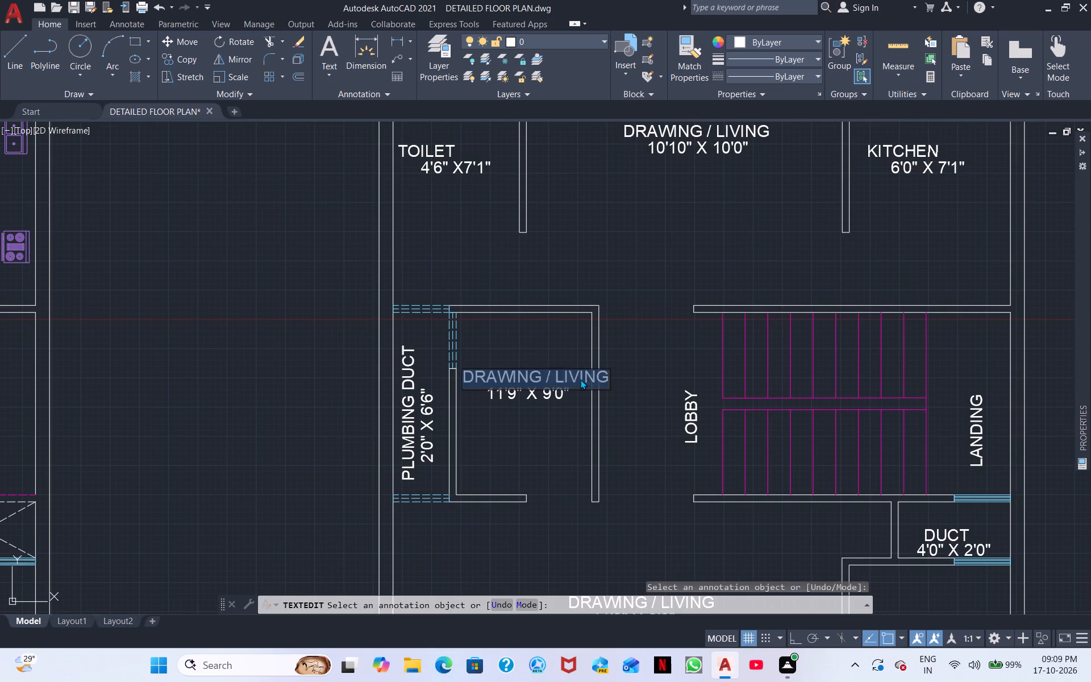
pyautogui.moveTo(609, 380); pyautogui.dragTo(539, 374)
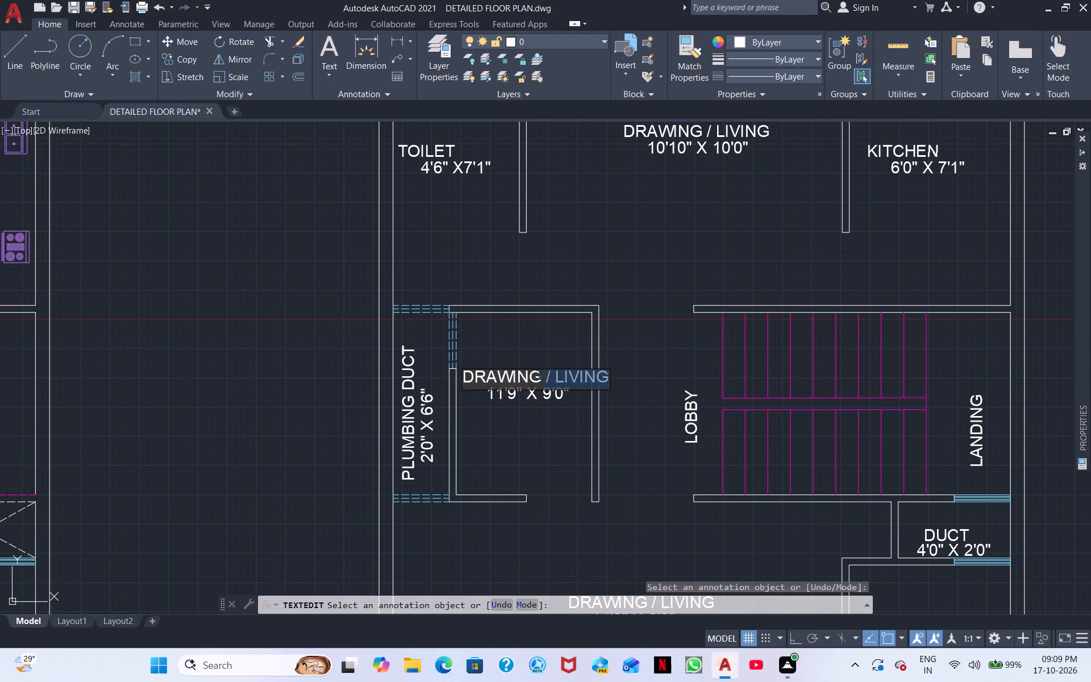
pyautogui.moveTo(539, 374); pyautogui.dragTo(468, 377)
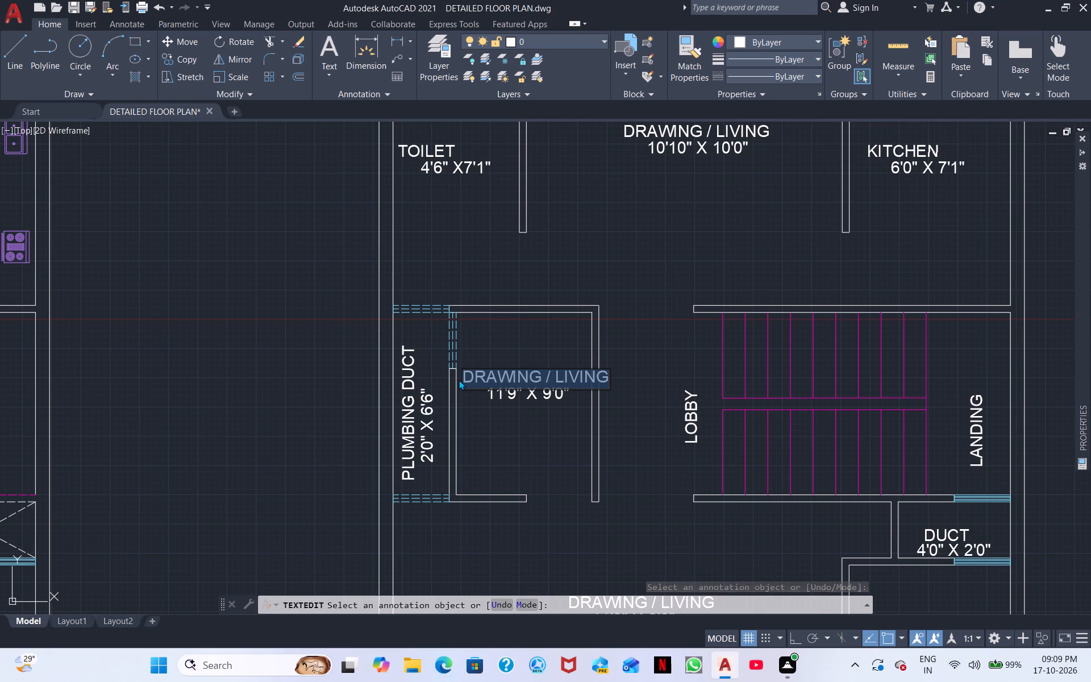
pyautogui.press('BackSpace')
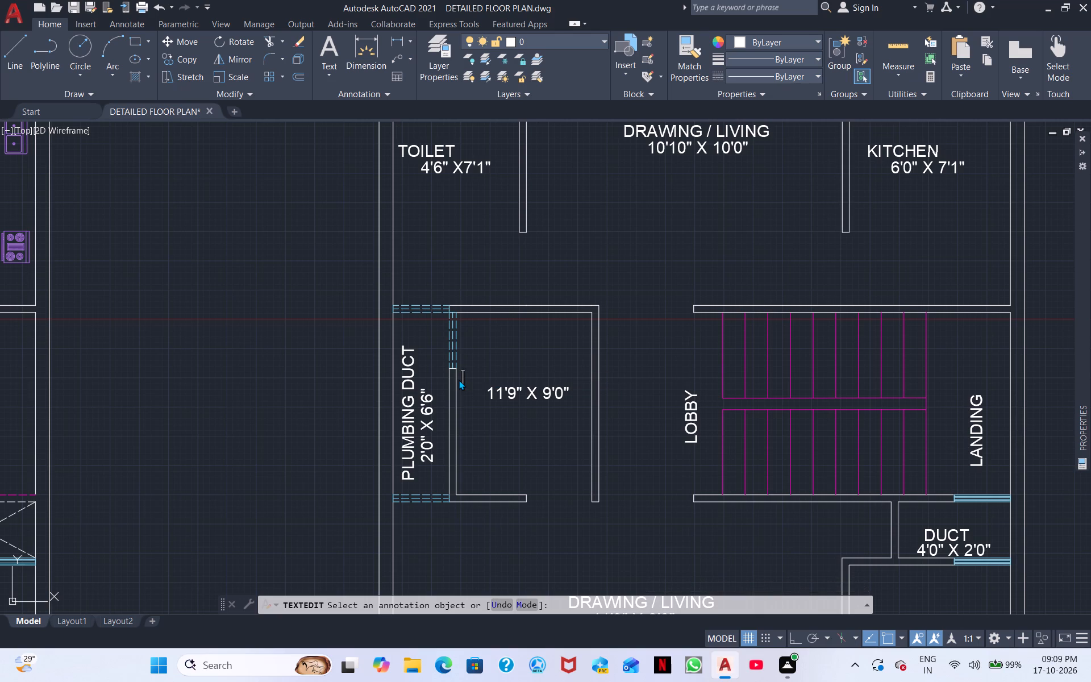
pyautogui.write('TOILET')
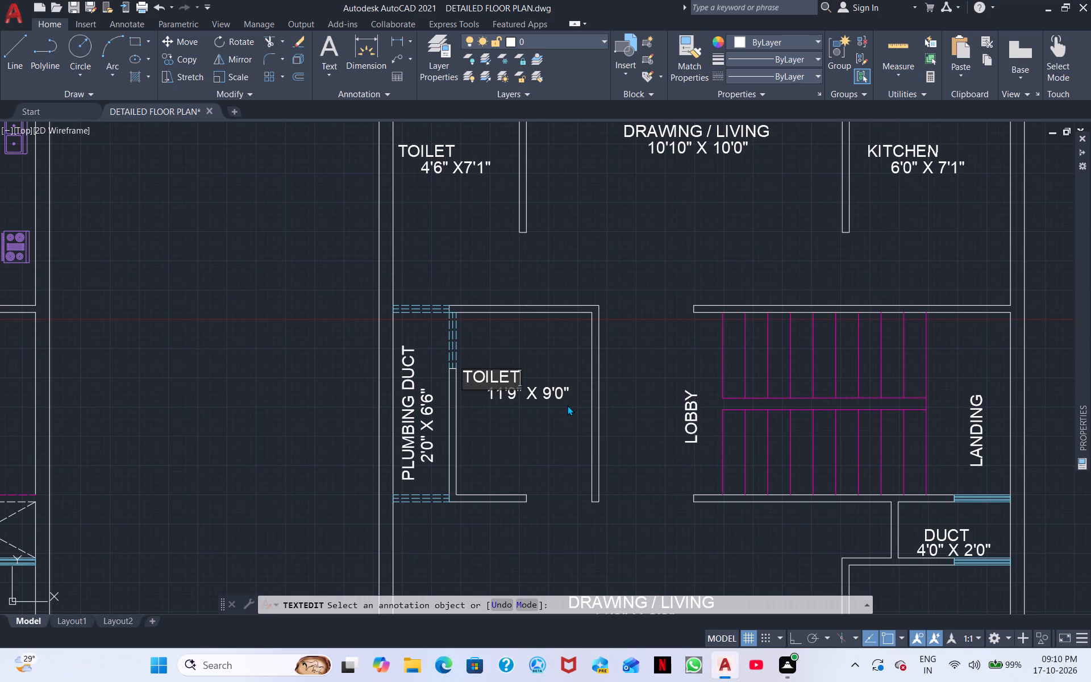
# Change the size text under the TOILET label beside the plumbing duct to 4'10" X 6'6".
pyautogui.click(555, 394)
pyautogui.doubleClick(551, 394)
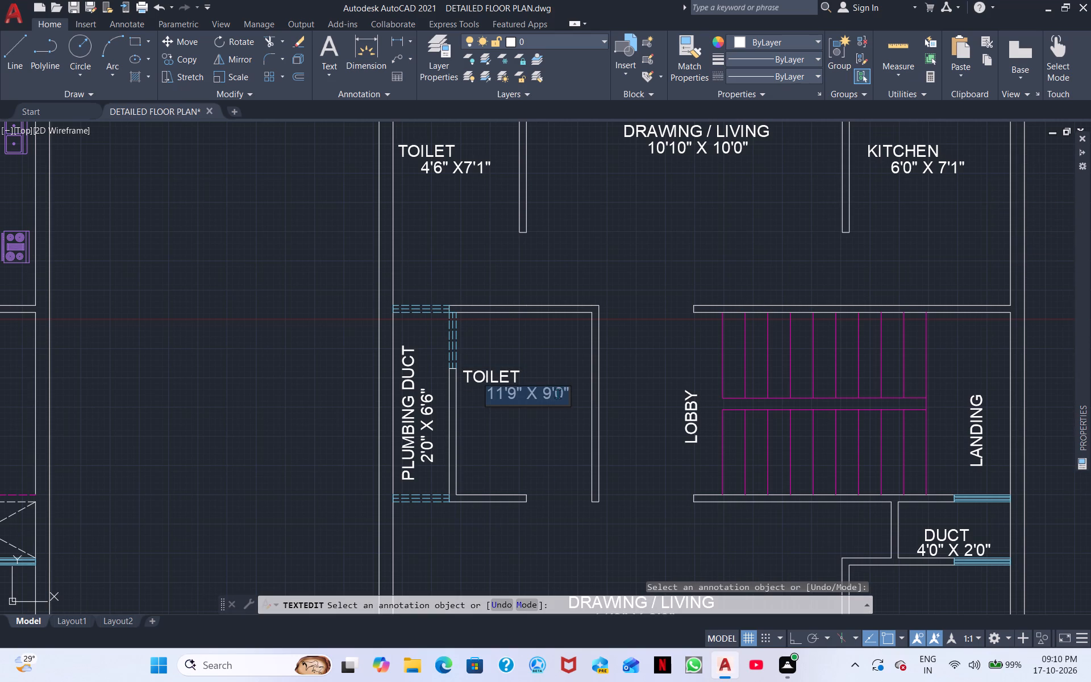
pyautogui.moveTo(568, 393); pyautogui.dragTo(452, 380)
pyautogui.press('BackSpace')
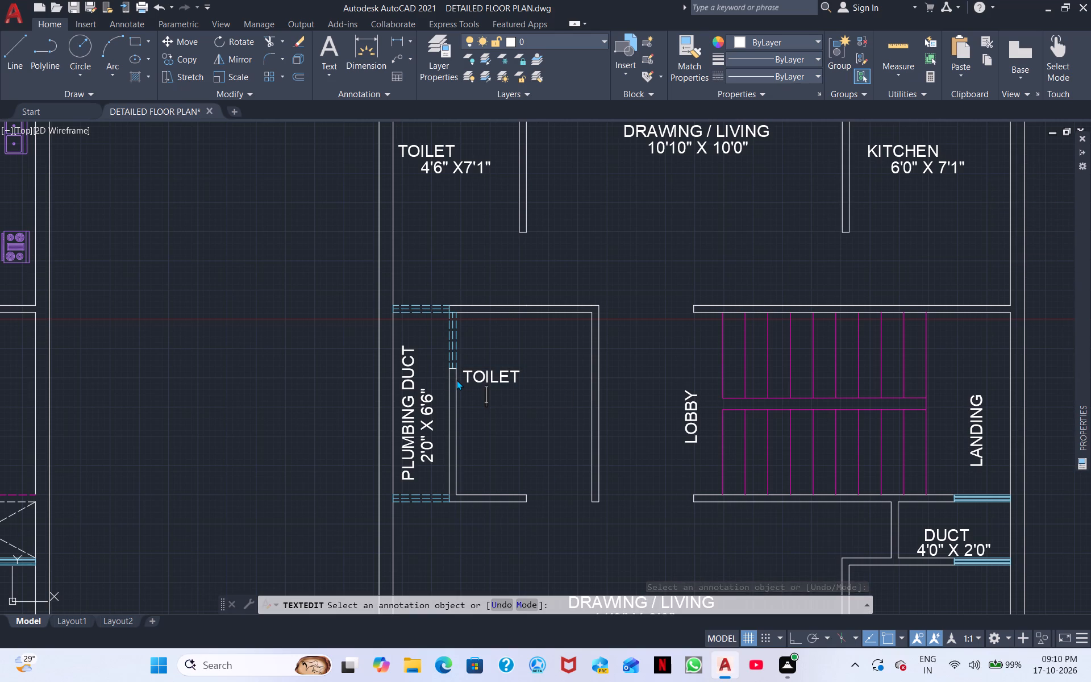
pyautogui.write("4'10'")
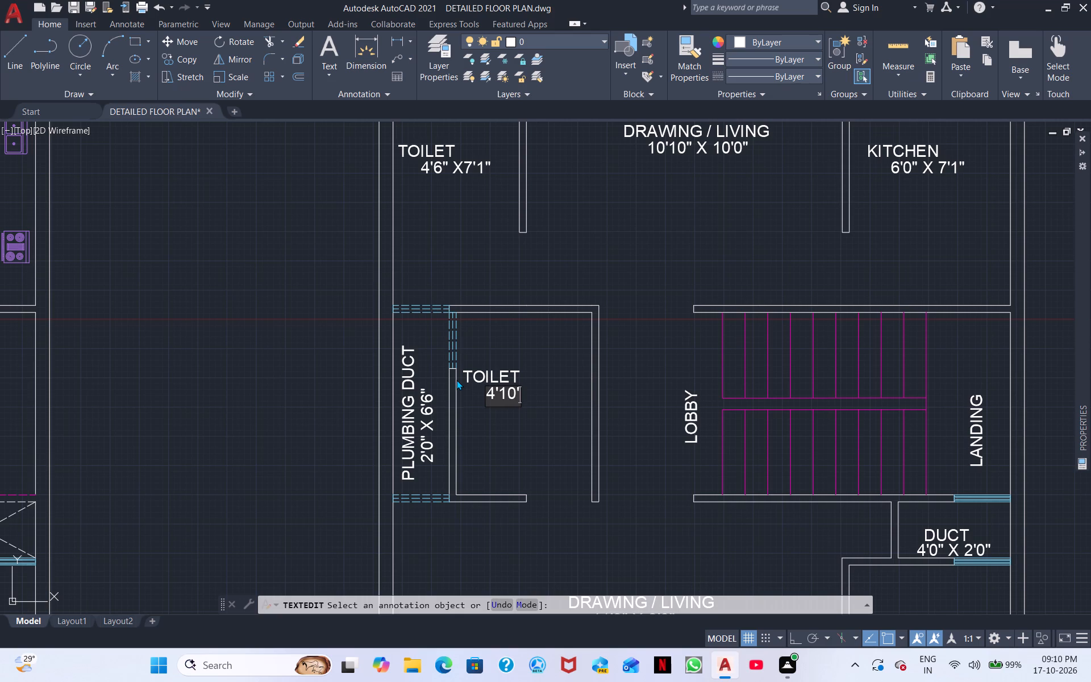
pyautogui.press('BackSpace')
pyautogui.write('" X')
pyautogui.press('space')
pyautogui.press('6')
pyautogui.write('\'6"')
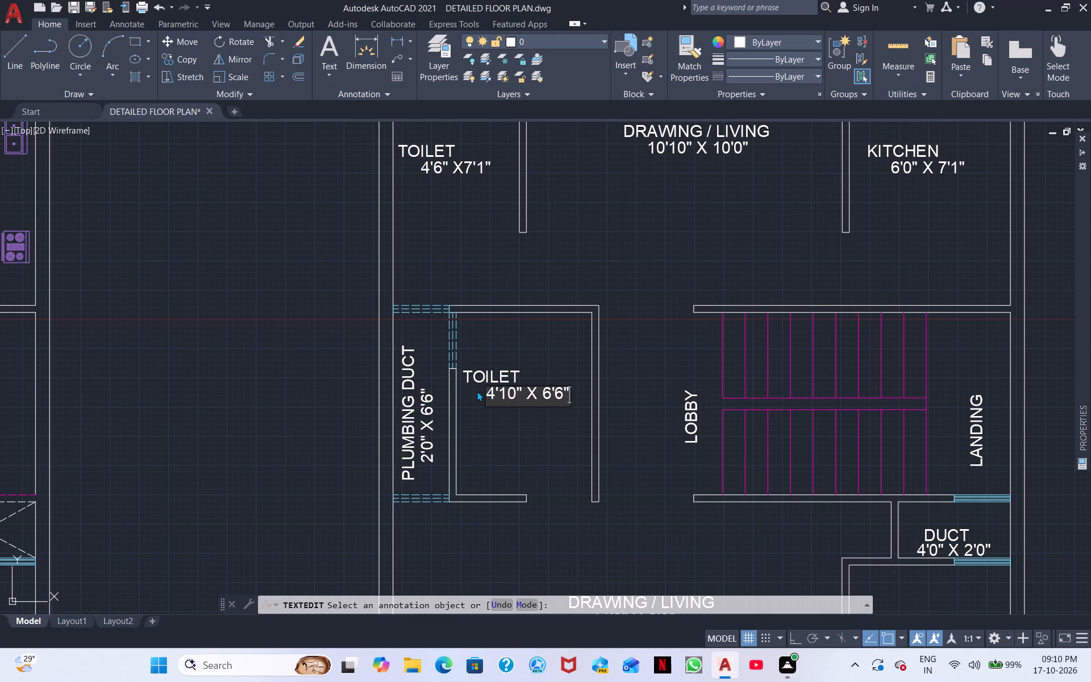
# Change the DRAWING / LIVING label in the open area below the toilet and lobby to LIVING / DINNING.
pyautogui.moveTo(519, 444); pyautogui.dragTo(417, 297, button='middle')
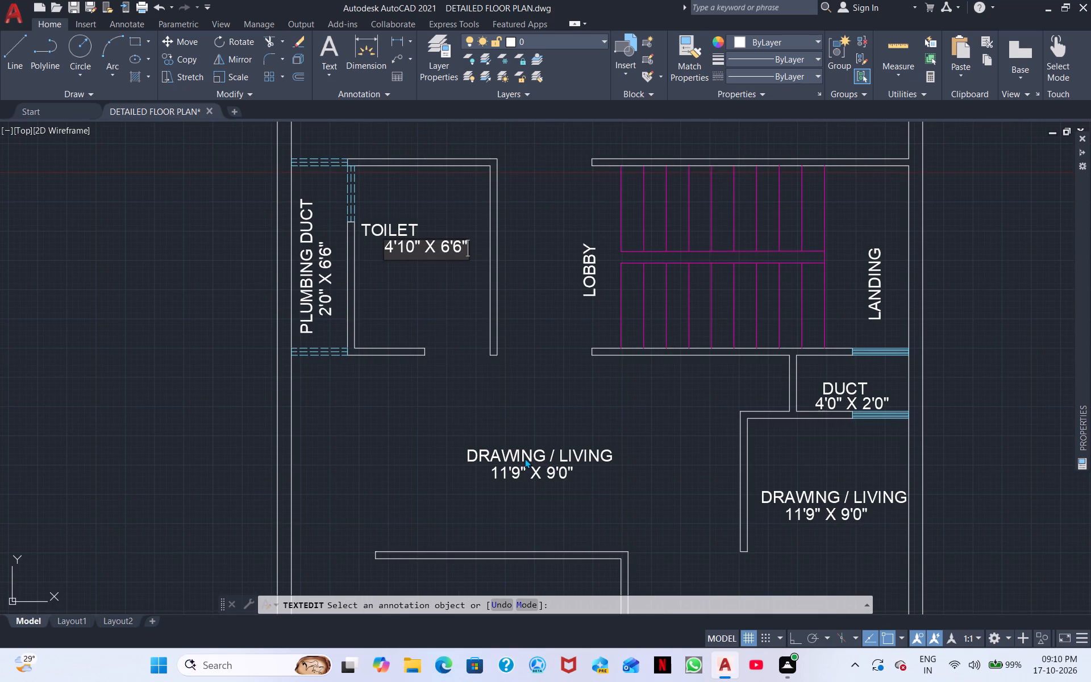
pyautogui.doubleClick(507, 451)
pyautogui.click(518, 455)
pyautogui.click(522, 458)
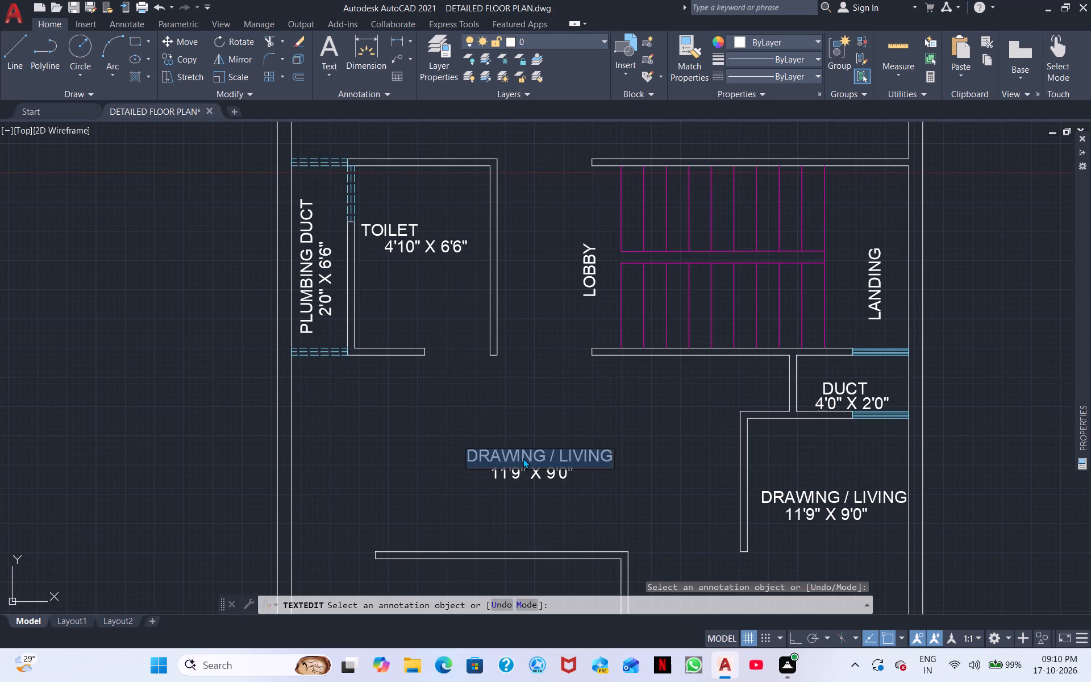
pyautogui.moveTo(610, 456); pyautogui.dragTo(473, 458)
pyautogui.moveTo(473, 458); pyautogui.dragTo(459, 458)
pyautogui.press('BackSpace')
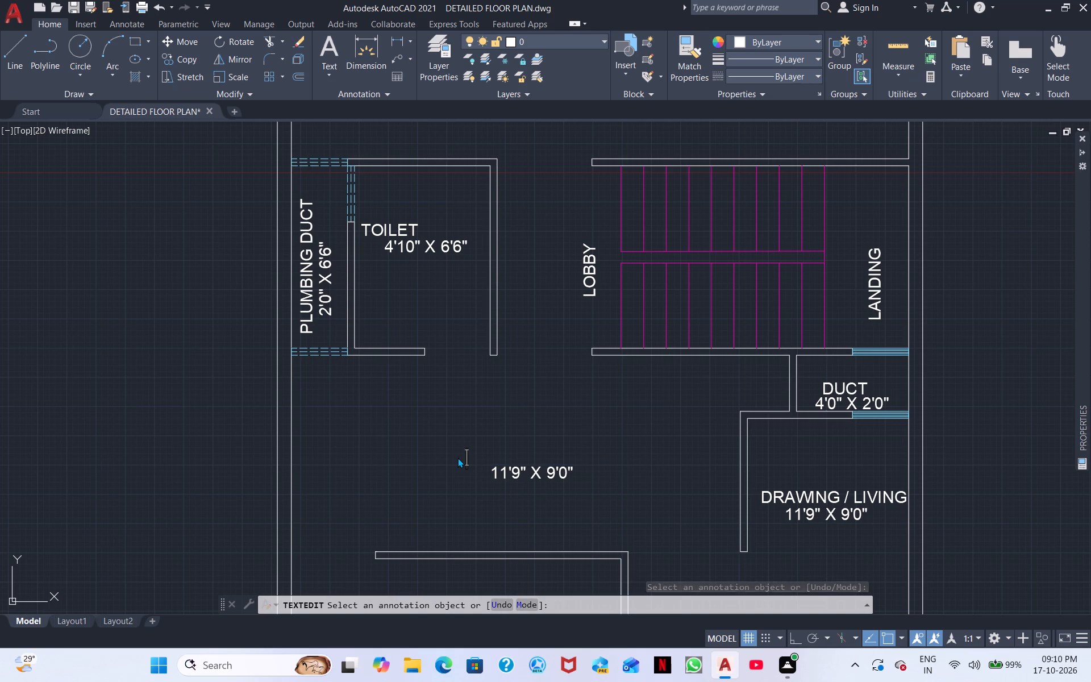
pyautogui.press('k')
pyautogui.press('BackSpace')
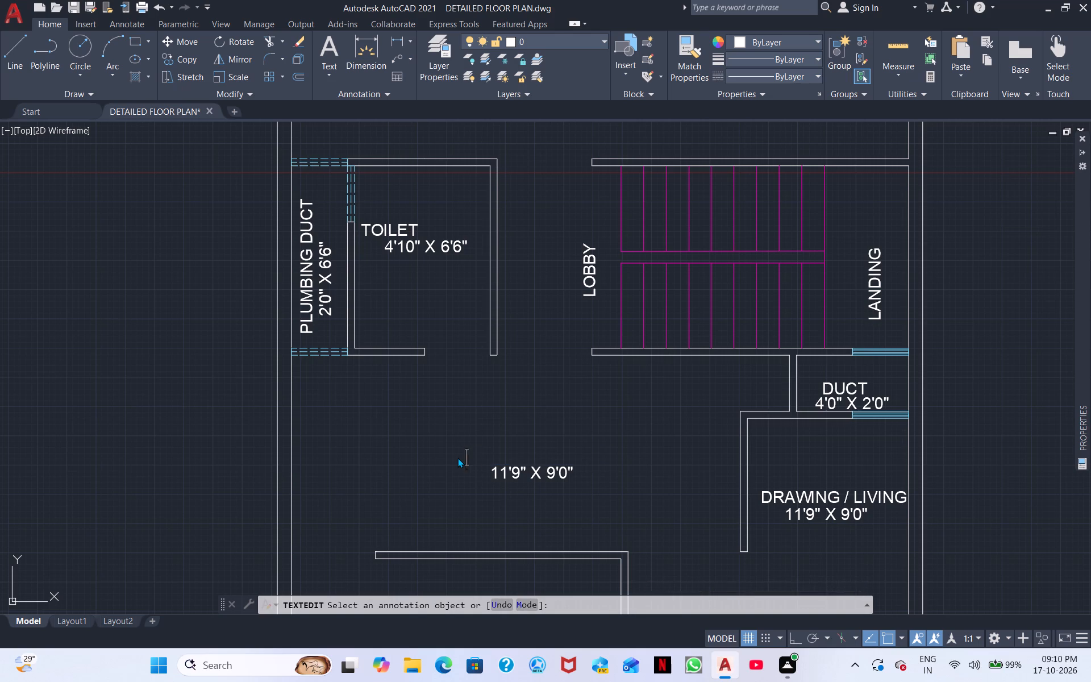
pyautogui.write('LIC')
pyautogui.press('BackSpace')
pyautogui.write('VIN')
pyautogui.press('g')
pyautogui.press('space')
pyautogui.write('/')
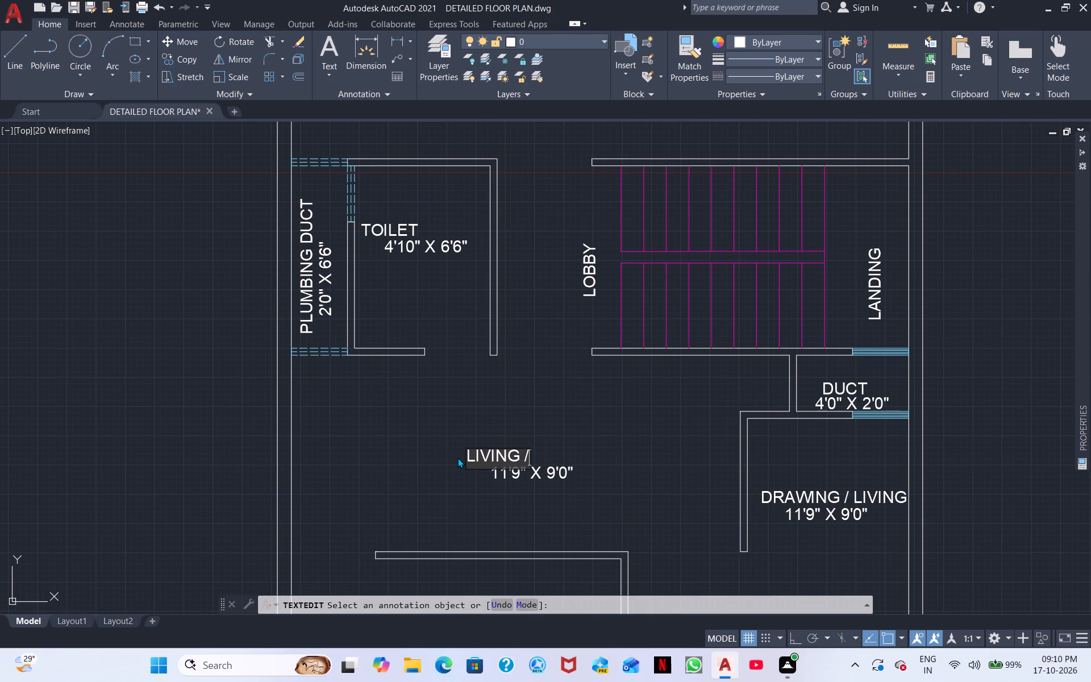
pyautogui.press('space')
pyautogui.write('DINNING')
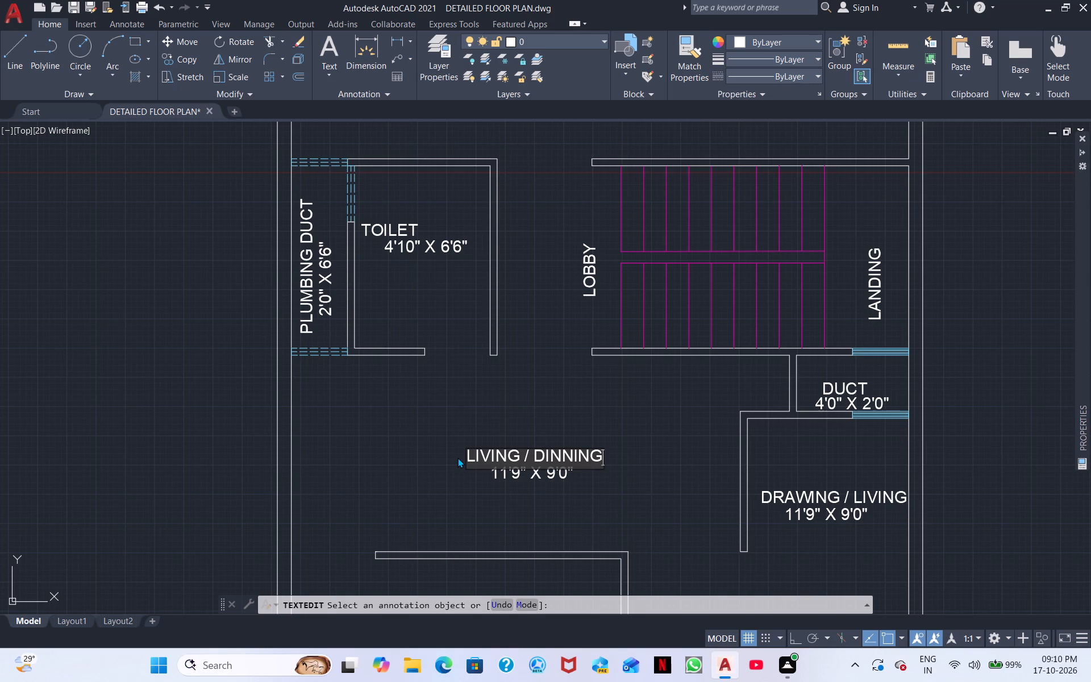
# Change the size text under the LIVING / DINNING label to 15'9" X 7'0".
pyautogui.doubleClick(515, 475)
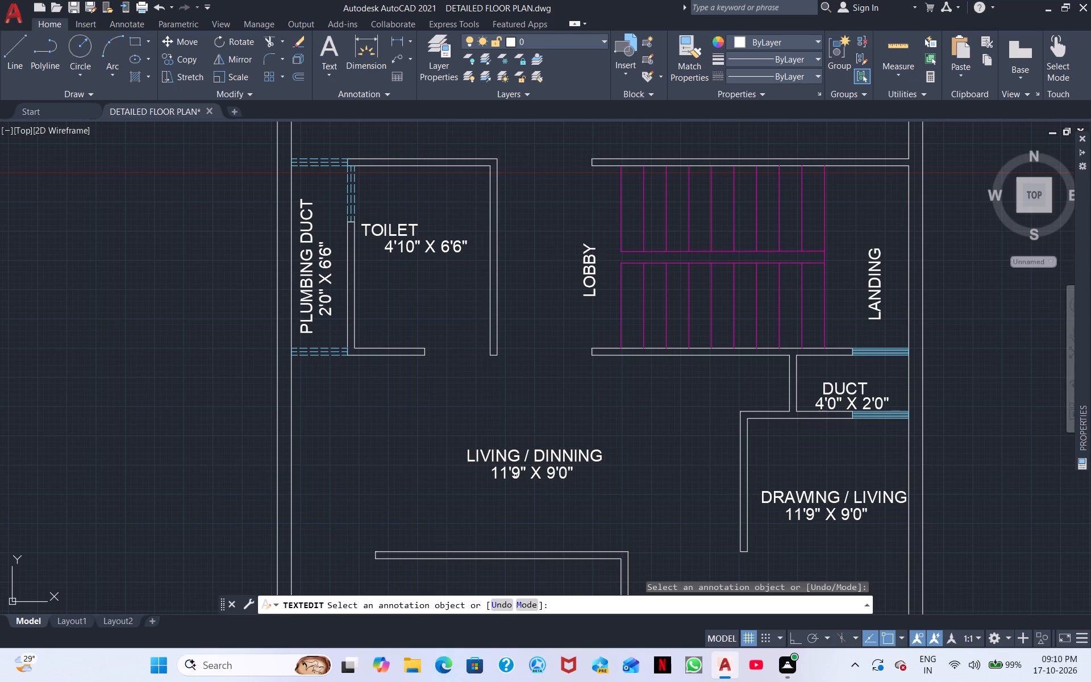
pyautogui.doubleClick(515, 475)
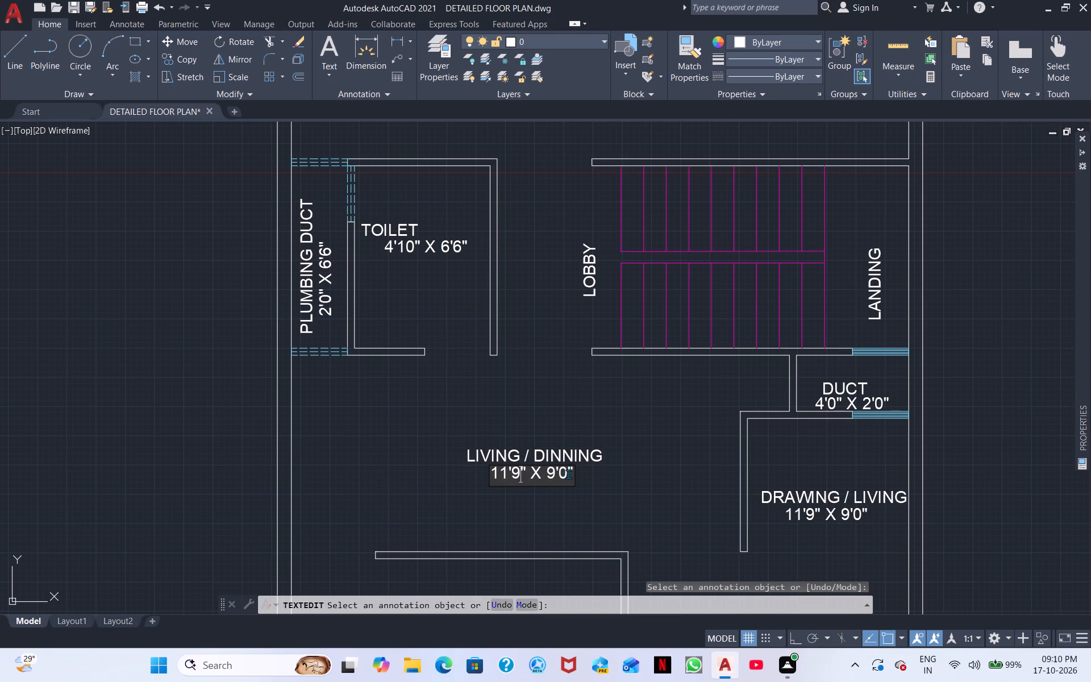
pyautogui.moveTo(574, 471); pyautogui.dragTo(575, 471)
pyautogui.moveTo(575, 471); pyautogui.dragTo(481, 479)
pyautogui.press('BackSpace')
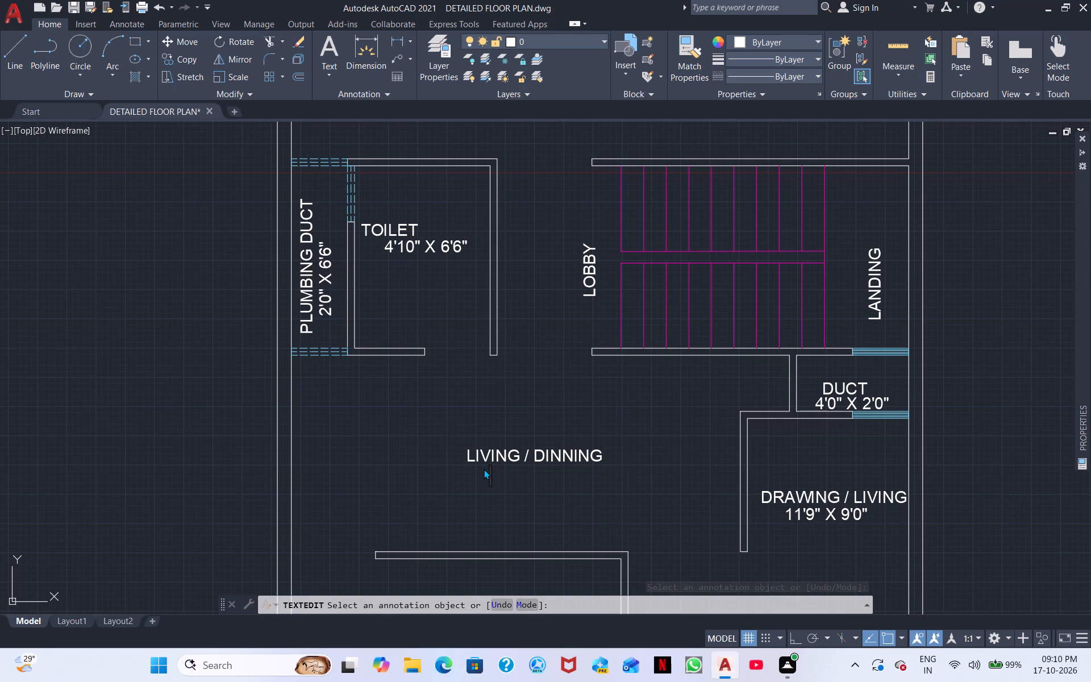
pyautogui.write("15'")
pyautogui.press('9')
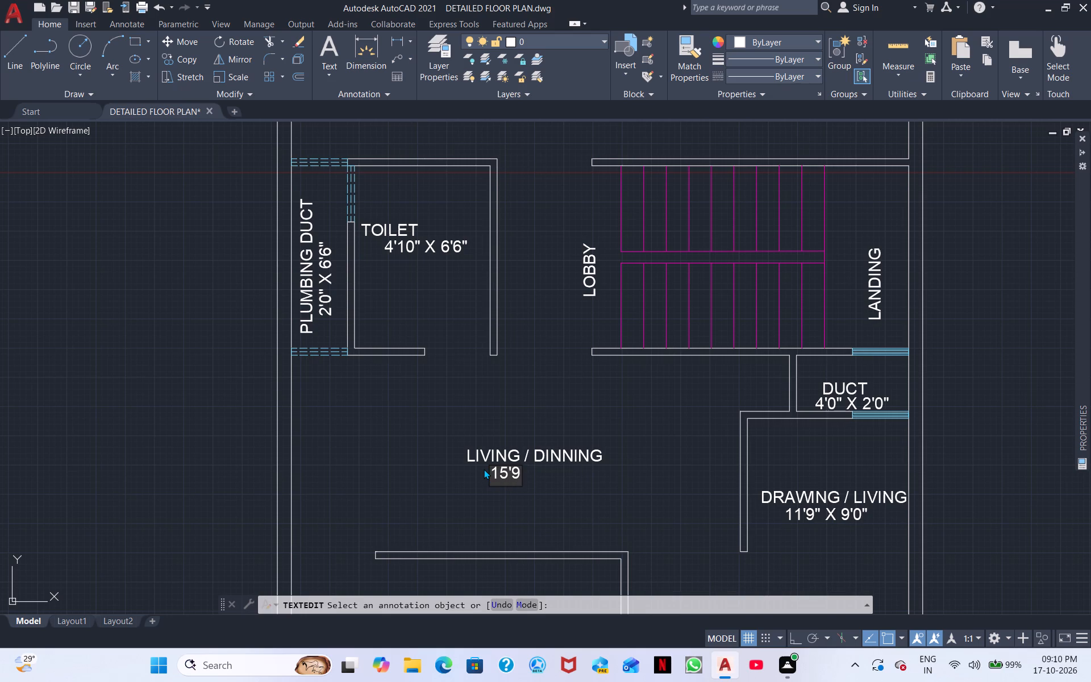
pyautogui.write('"')
pyautogui.press('space')
pyautogui.write('X')
pyautogui.press('space')
pyautogui.write('7\'0"')
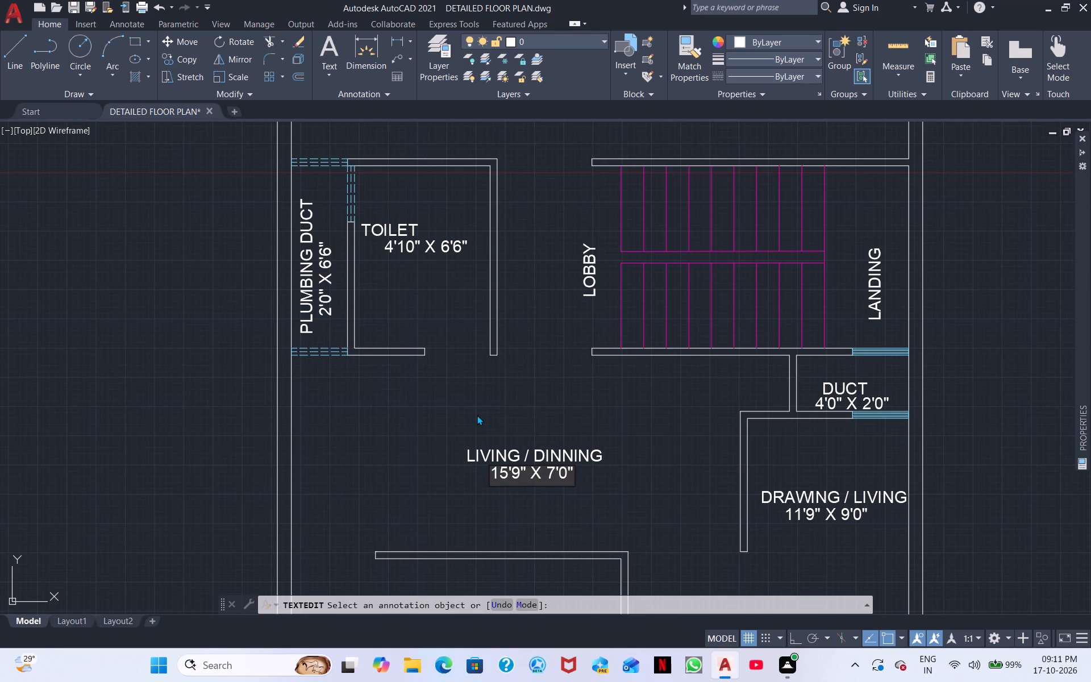
# Change the DRAWING / LIVING label in the room below the 4'0" X 2'0" duct to KITCHEN.
pyautogui.click(823, 490)
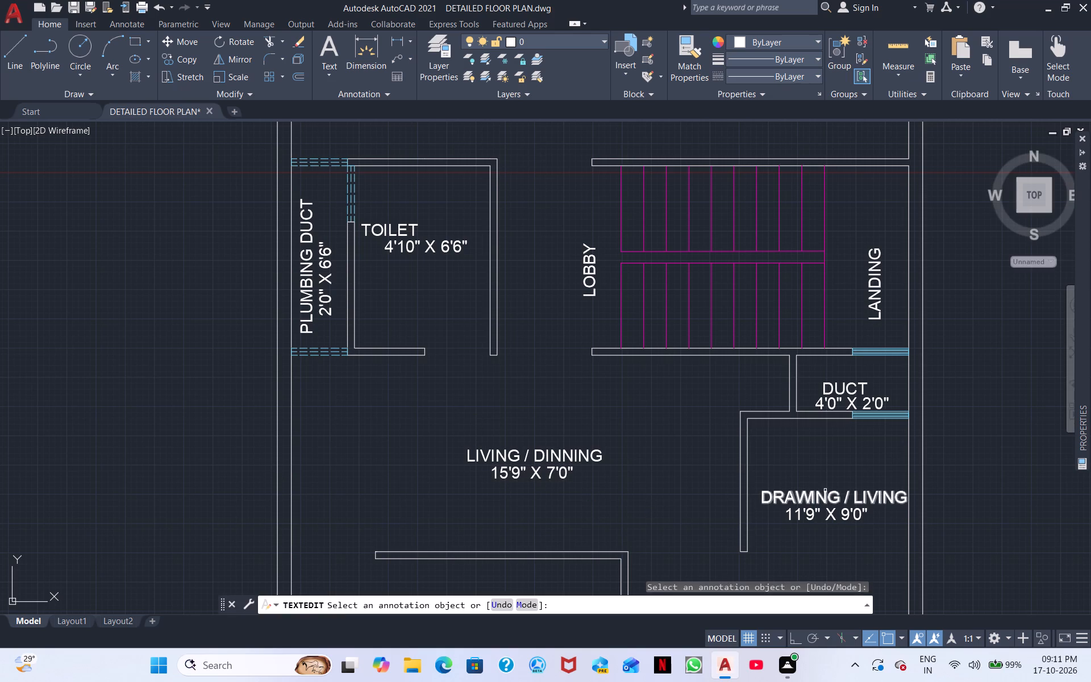
pyautogui.doubleClick(826, 495)
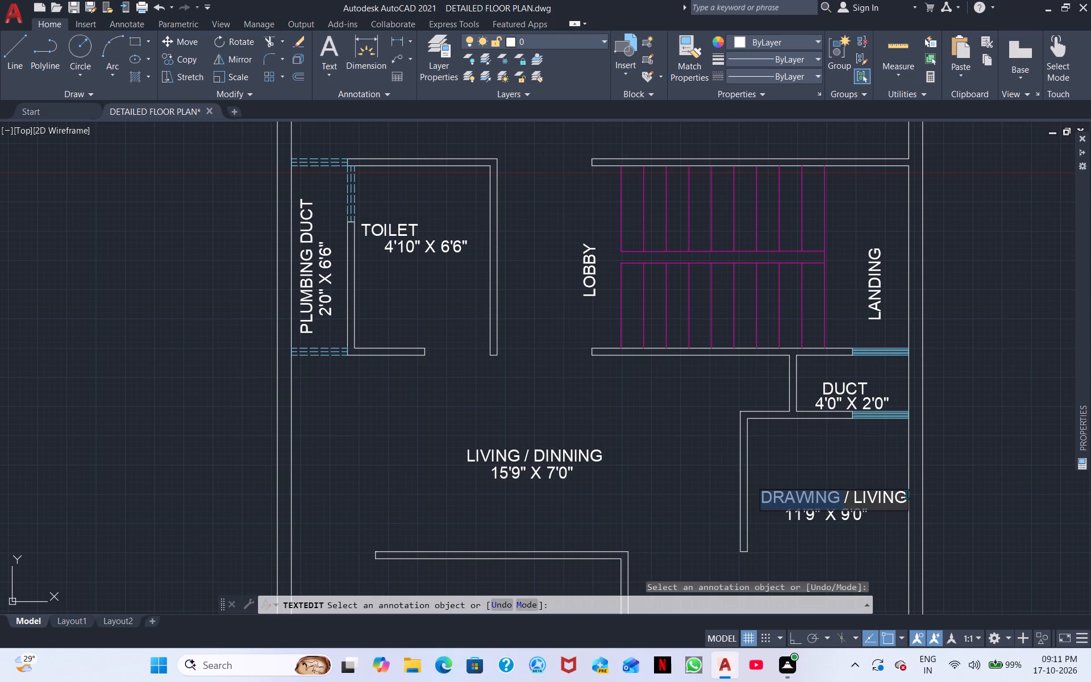
pyautogui.moveTo(906, 494); pyautogui.dragTo(760, 513)
pyautogui.press('BackSpace')
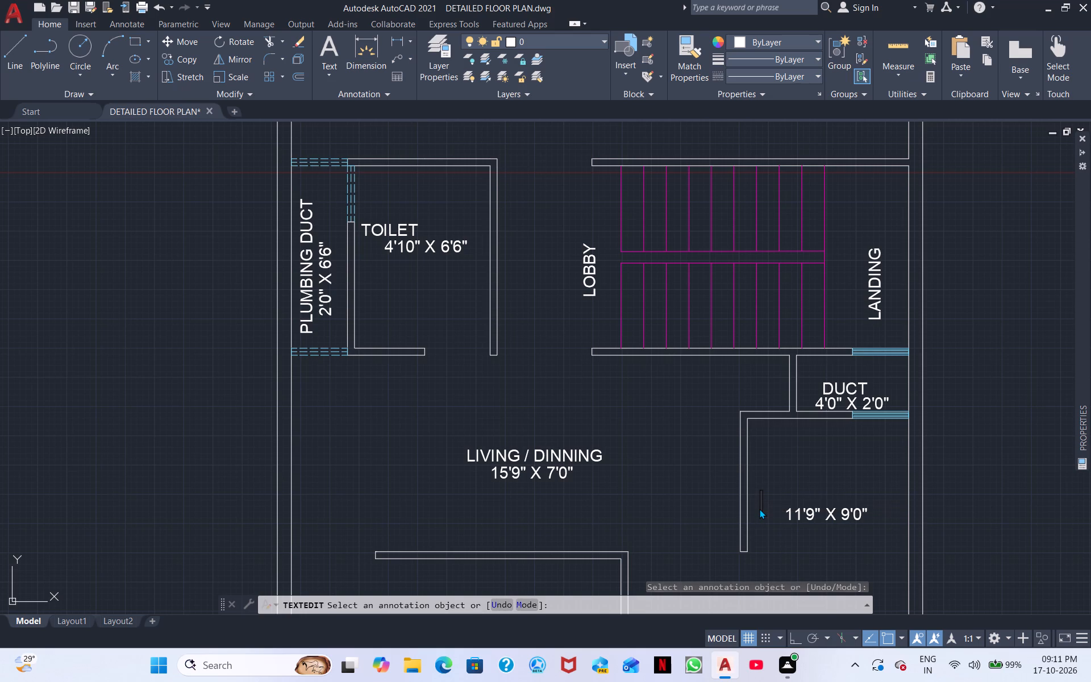
pyautogui.write('KITCHEN')
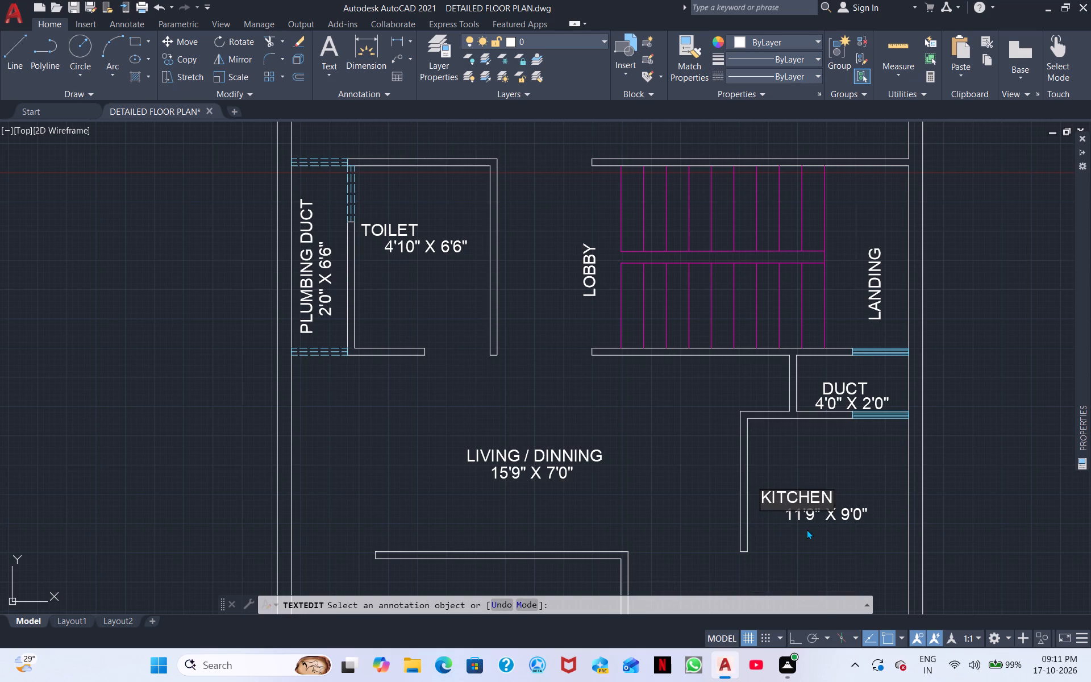
# Change the size text under the KITCHEN label below the duct to 6'0" X 7'7".
pyautogui.doubleClick(810, 515)
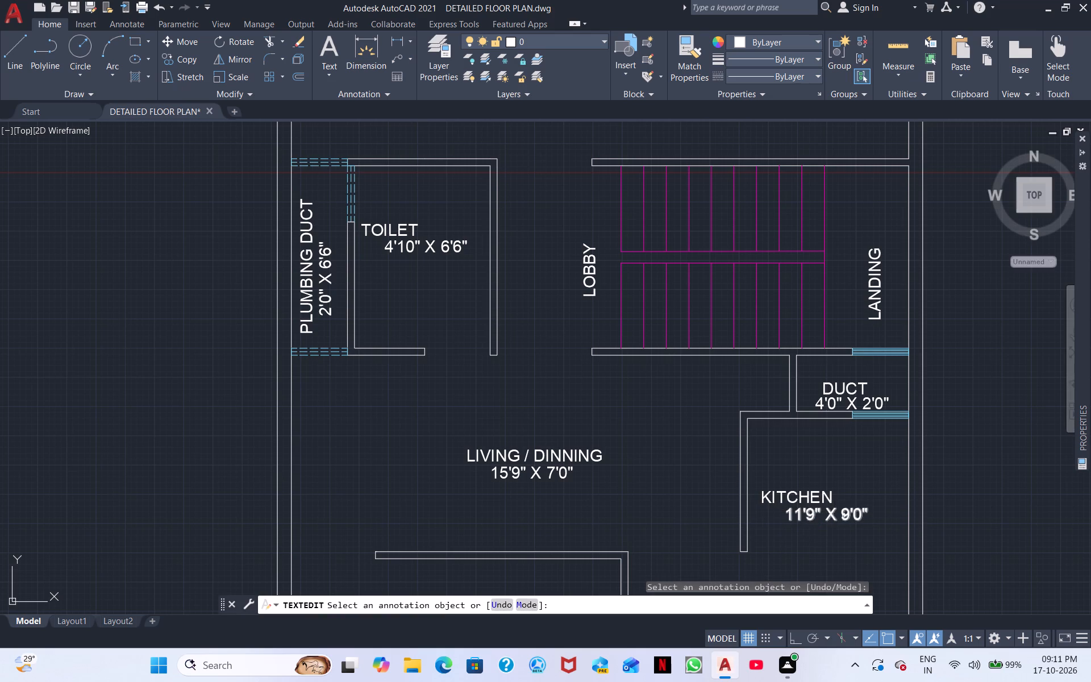
pyautogui.click(829, 519)
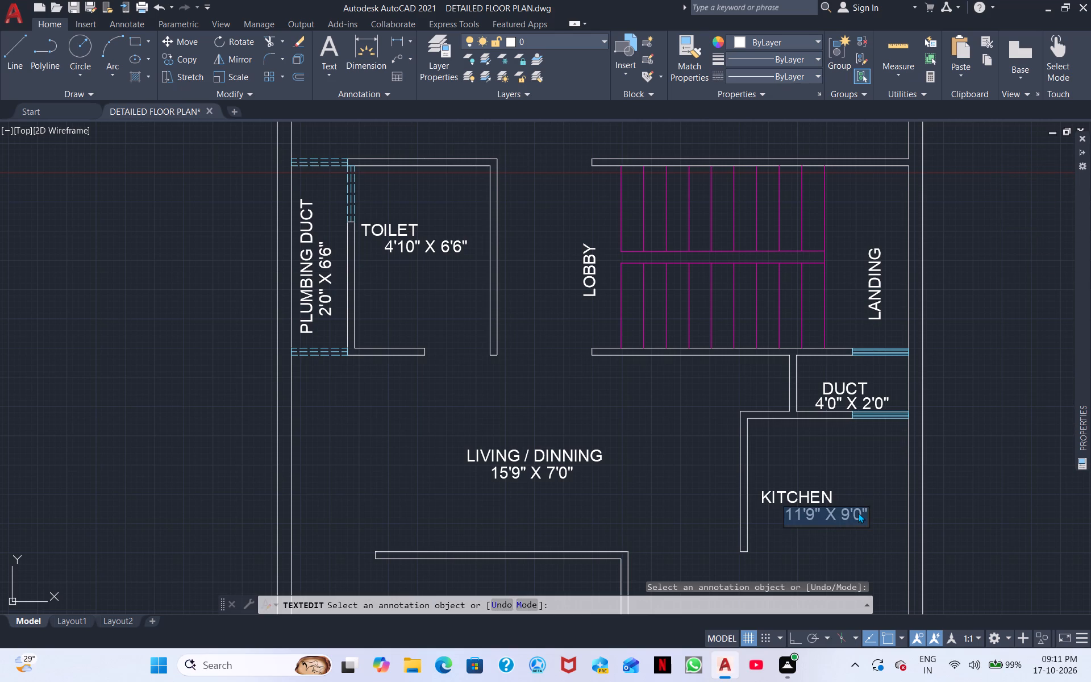
pyautogui.press('BackSpace')
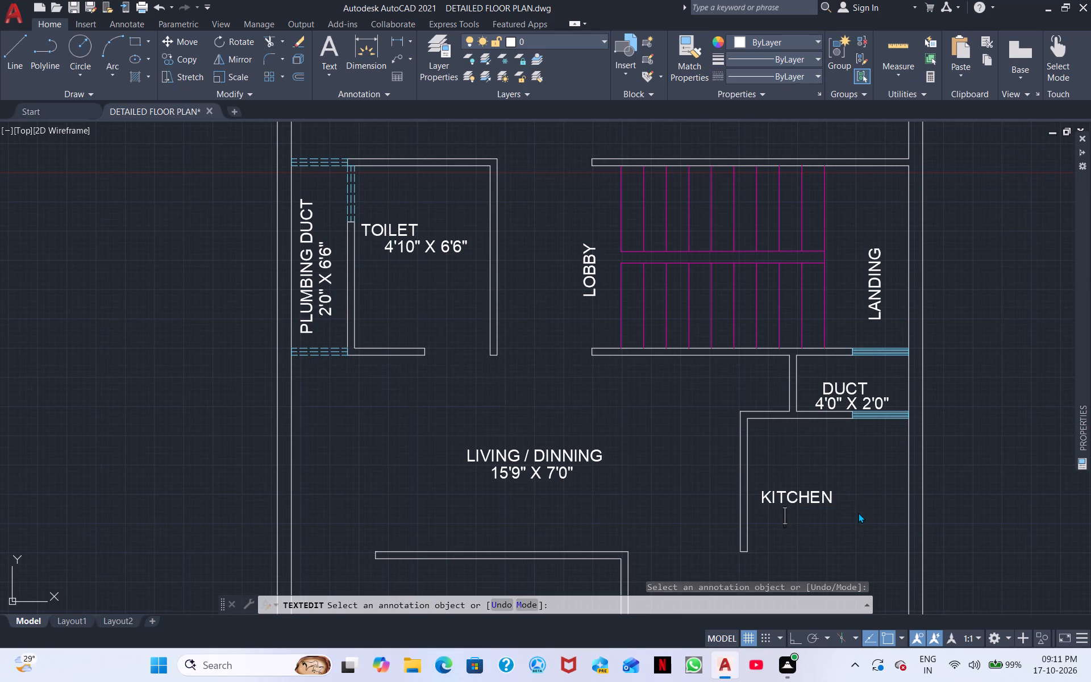
pyautogui.write('6\'0"')
pyautogui.press('space')
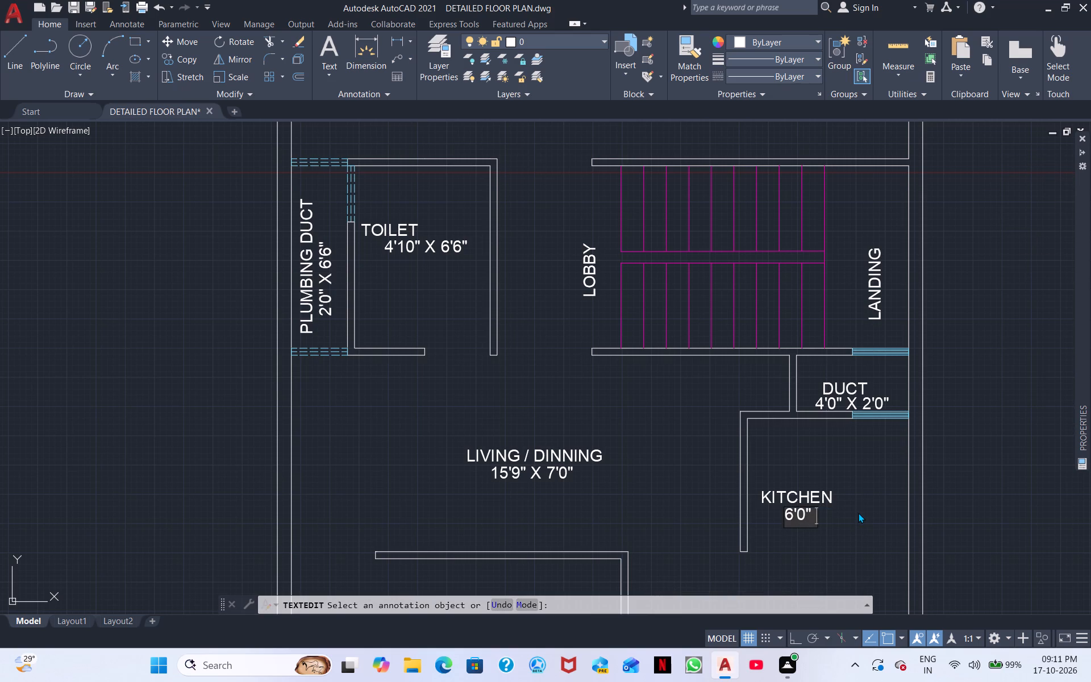
pyautogui.write('X')
pyautogui.press('space')
pyautogui.write("7'")
pyautogui.write('7"')
pyautogui.moveTo(737, 543); pyautogui.dragTo(633, 309, button='middle')
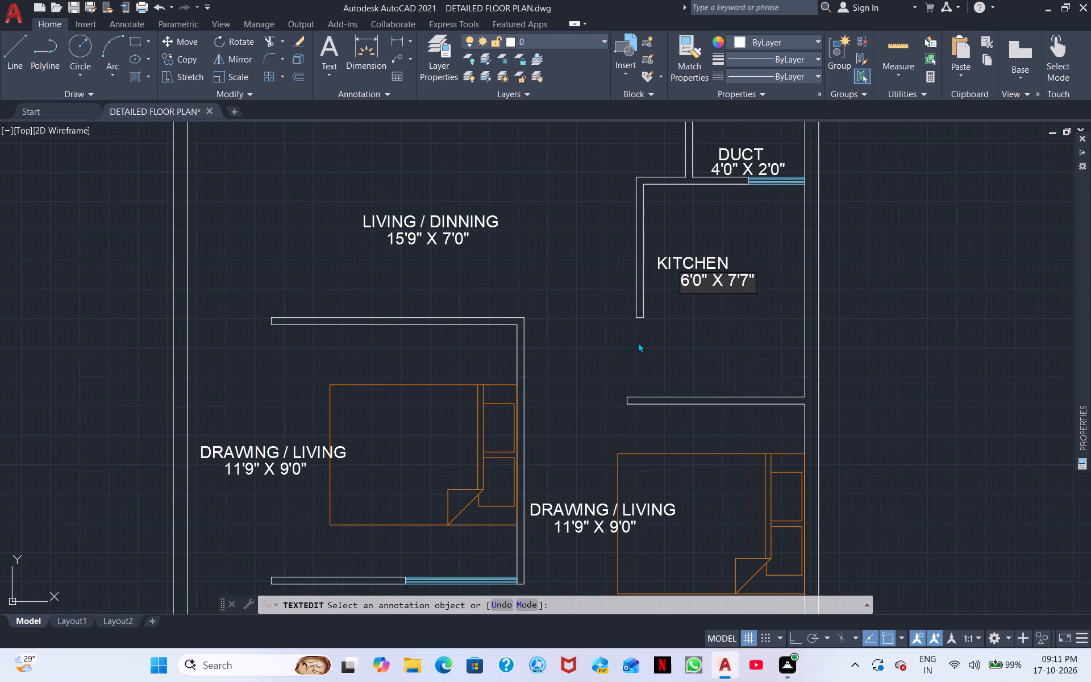
pyautogui.moveTo(571, 407); pyautogui.dragTo(792, 346, button='middle')
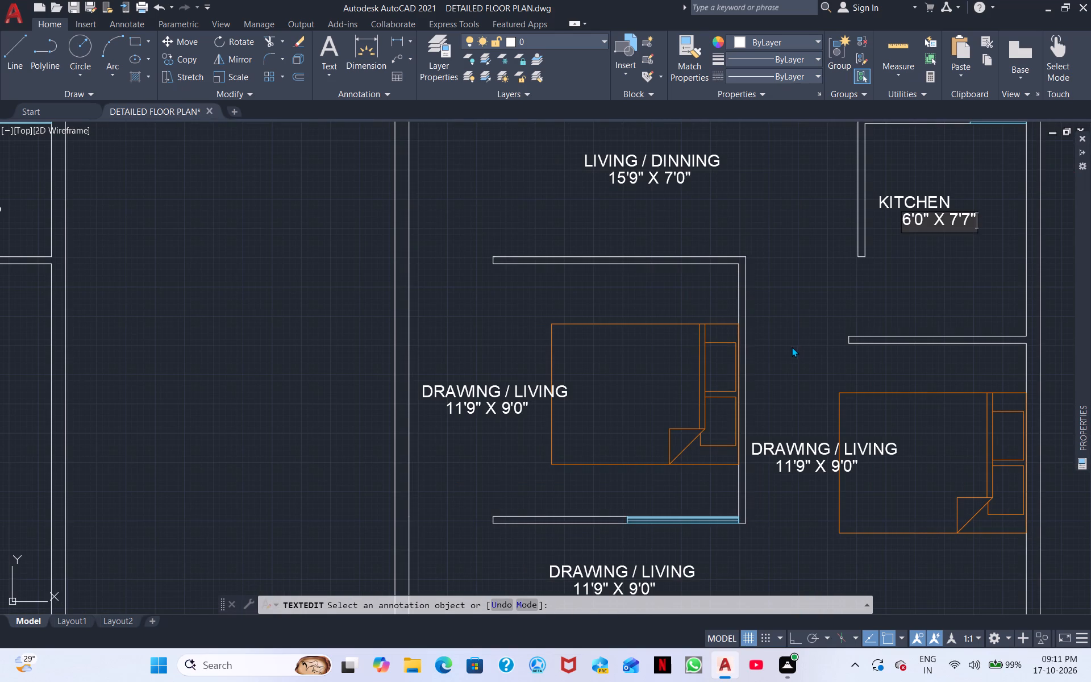
# Change the DRAWING / LIVING label beside the bed in the room below the kitchen to BEDROOM.
pyautogui.click(810, 443)
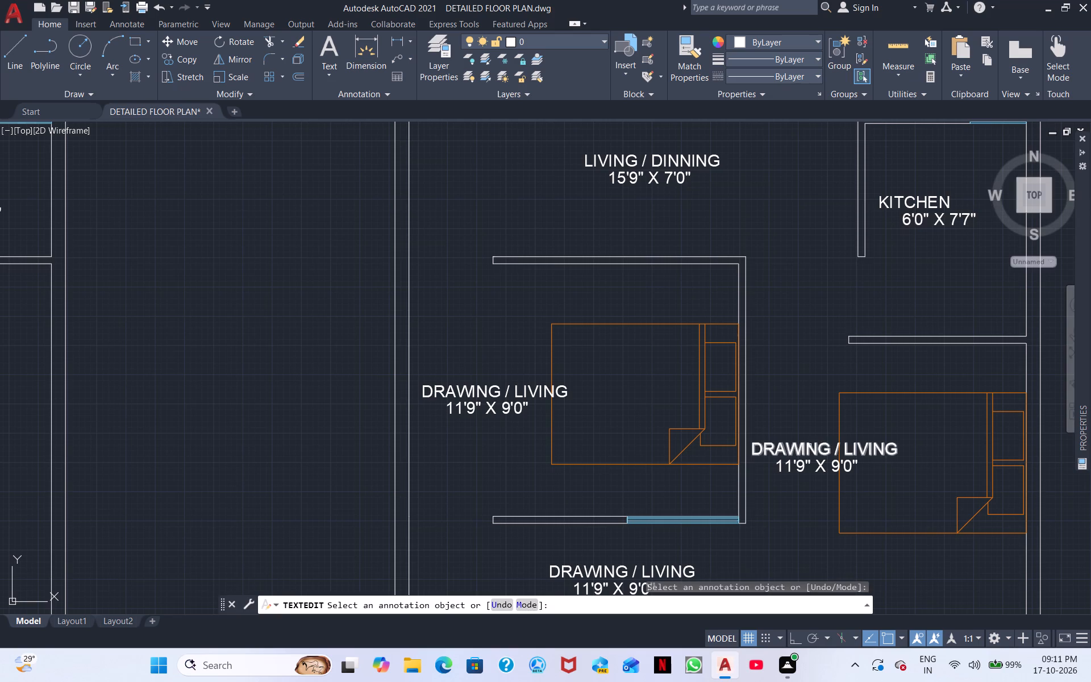
pyautogui.doubleClick(823, 450)
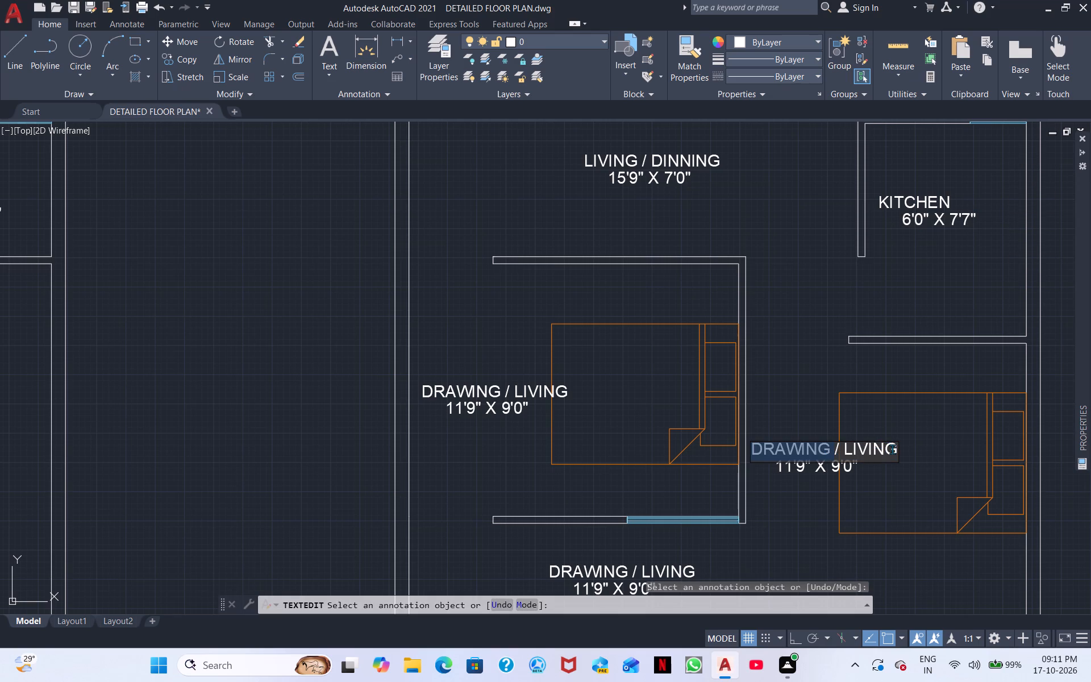
pyautogui.moveTo(895, 450); pyautogui.dragTo(760, 468)
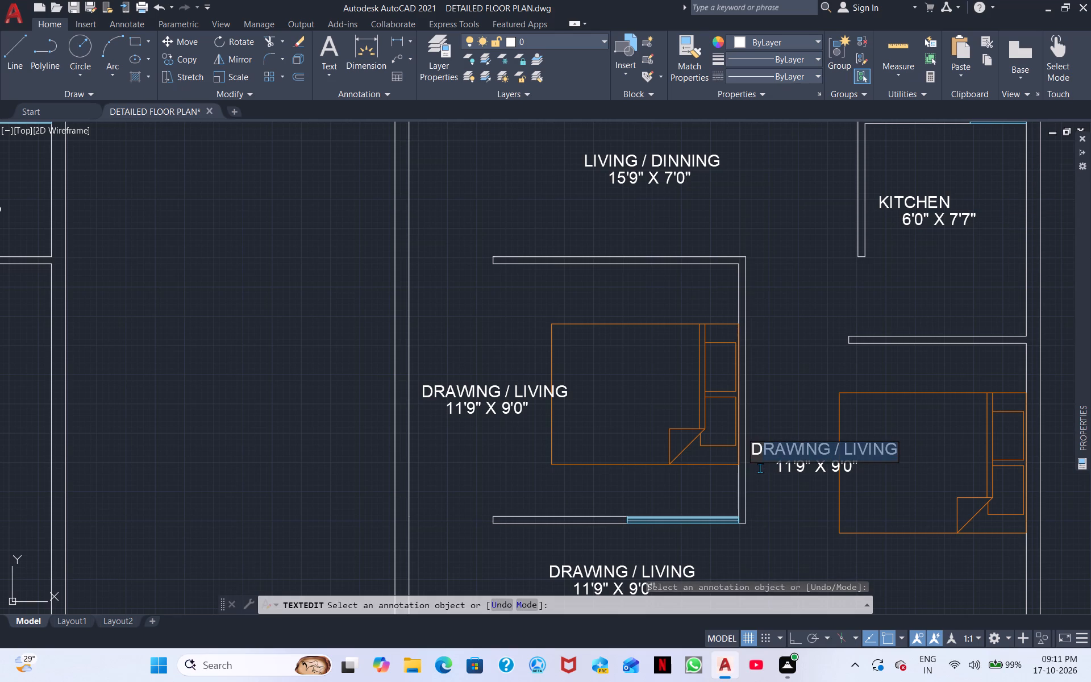
pyautogui.moveTo(760, 468); pyautogui.dragTo(756, 469)
pyautogui.press('BackSpace')
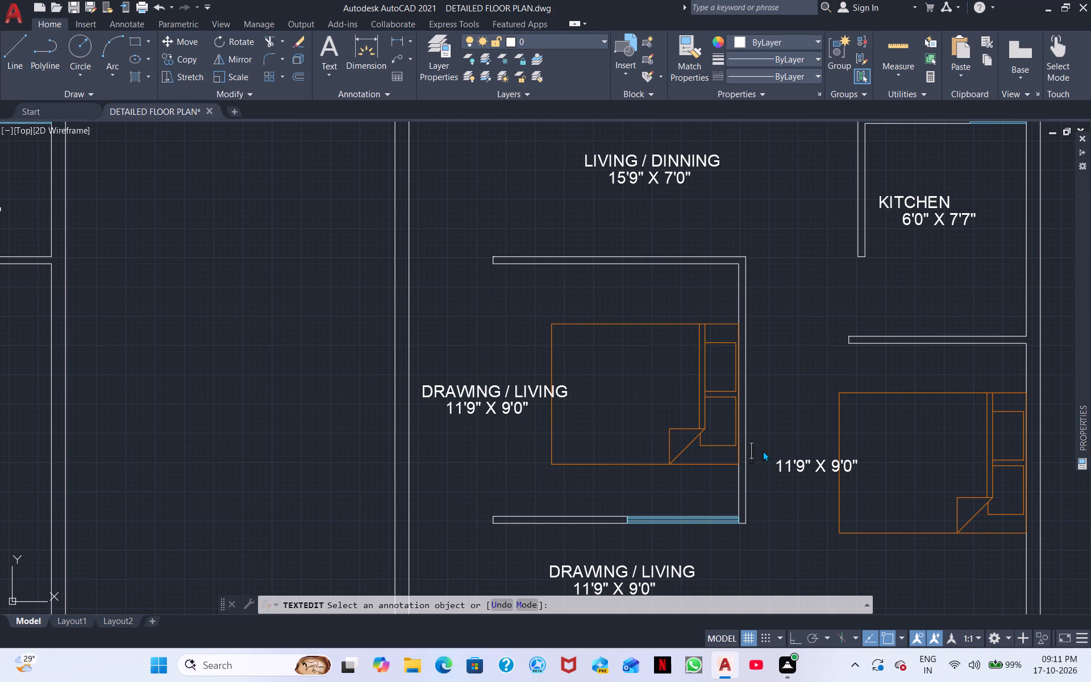
pyautogui.write('BEDR')
pyautogui.write('OOM')
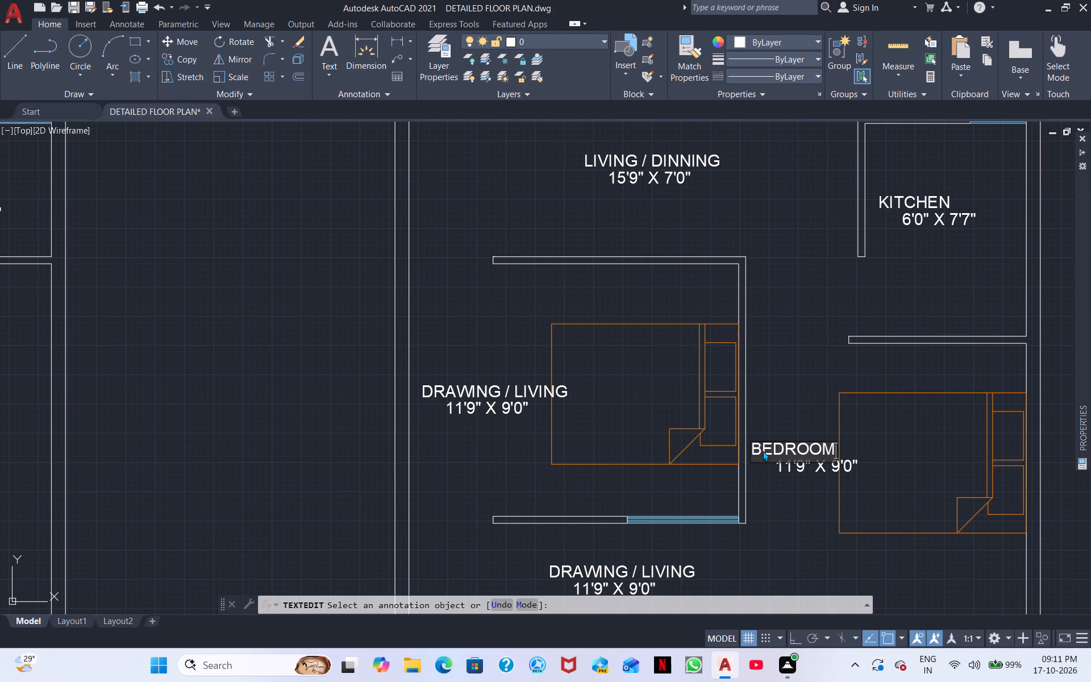
# Change the size text under the BEDROOM label in the room below the kitchen to 10'0" X 10'6".
pyautogui.doubleClick(803, 465)
pyautogui.doubleClick(803, 465)
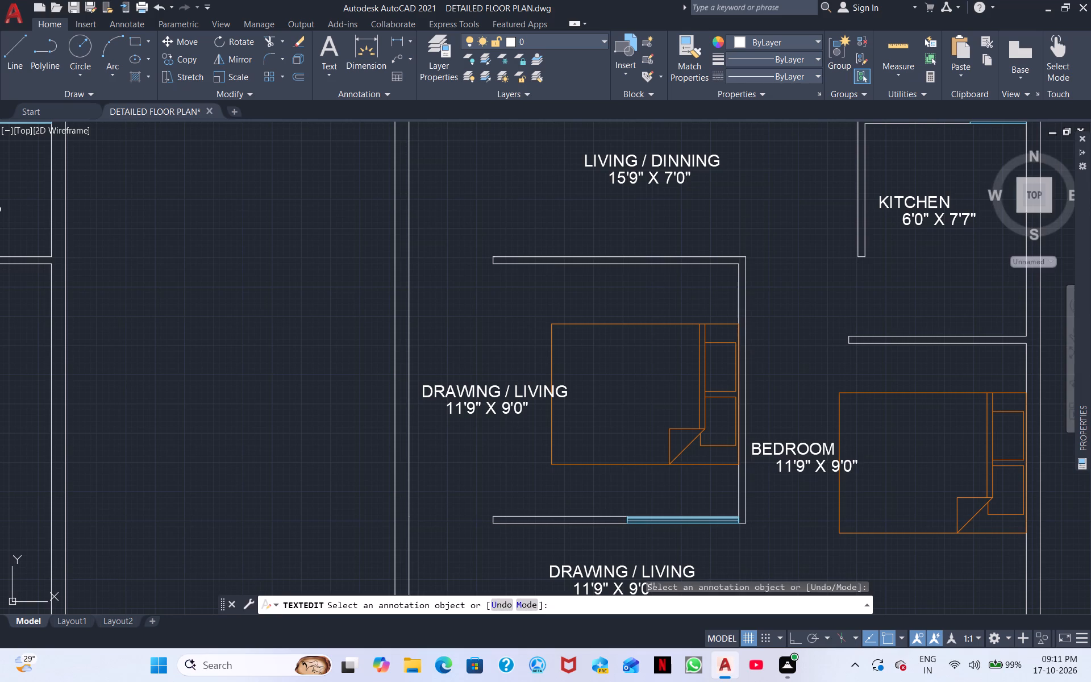
pyautogui.moveTo(855, 466); pyautogui.dragTo(767, 468)
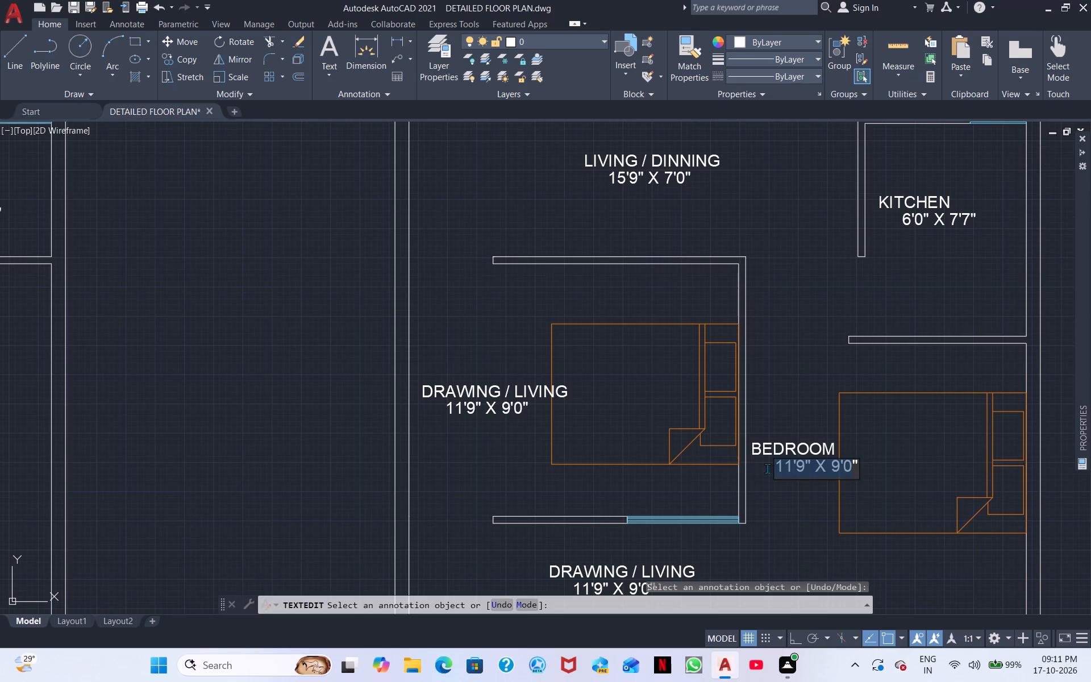
pyautogui.moveTo(767, 468); pyautogui.dragTo(752, 469)
pyautogui.click(860, 466)
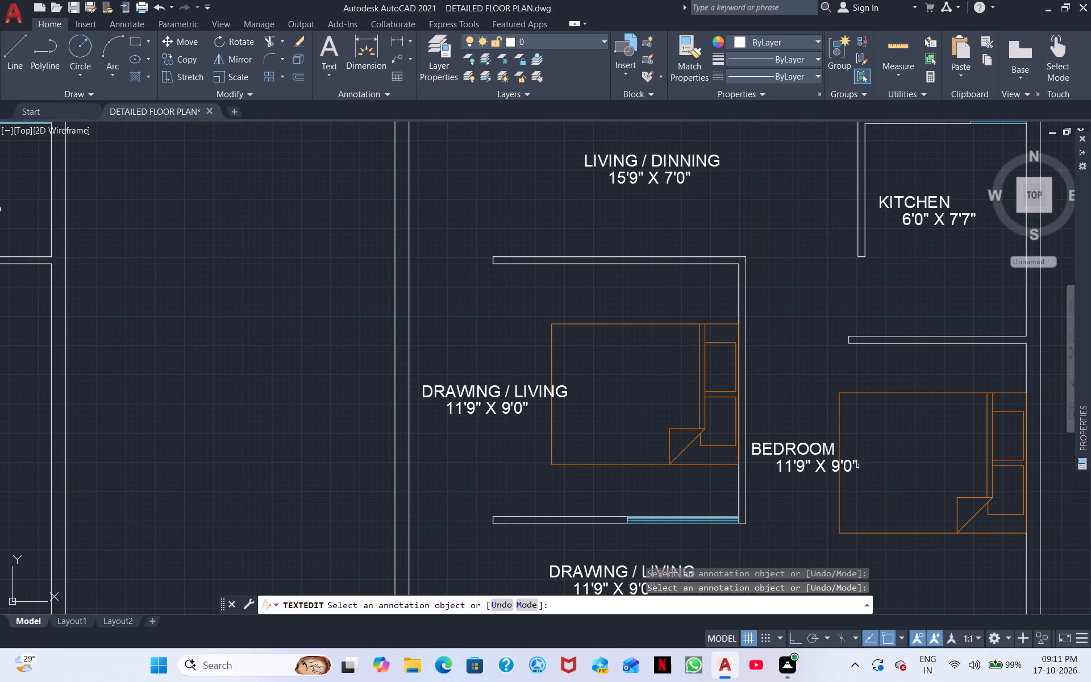
pyautogui.doubleClick(846, 465)
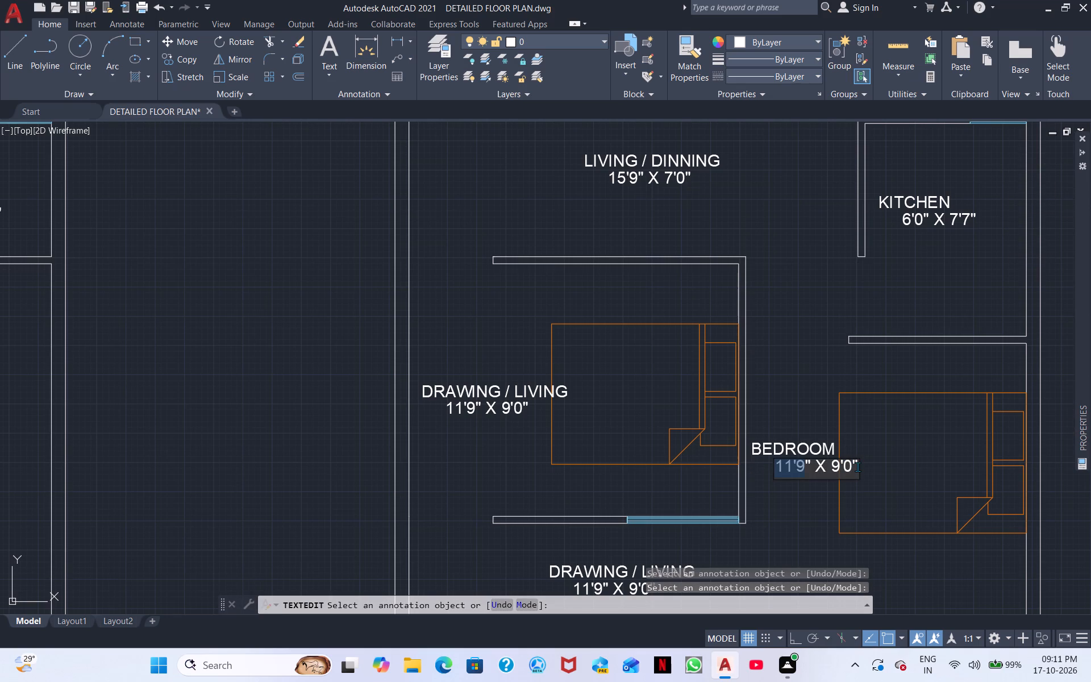
pyautogui.moveTo(857, 467); pyautogui.dragTo(760, 468)
pyautogui.press('BackSpace')
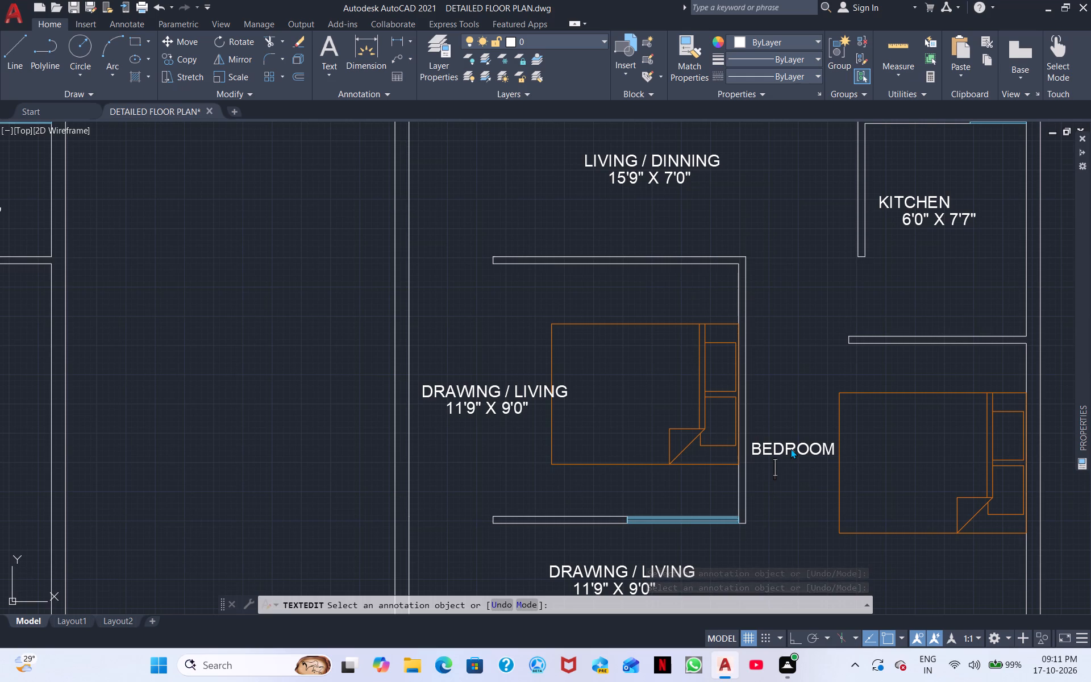
pyautogui.write('10\'0" X')
pyautogui.press('space')
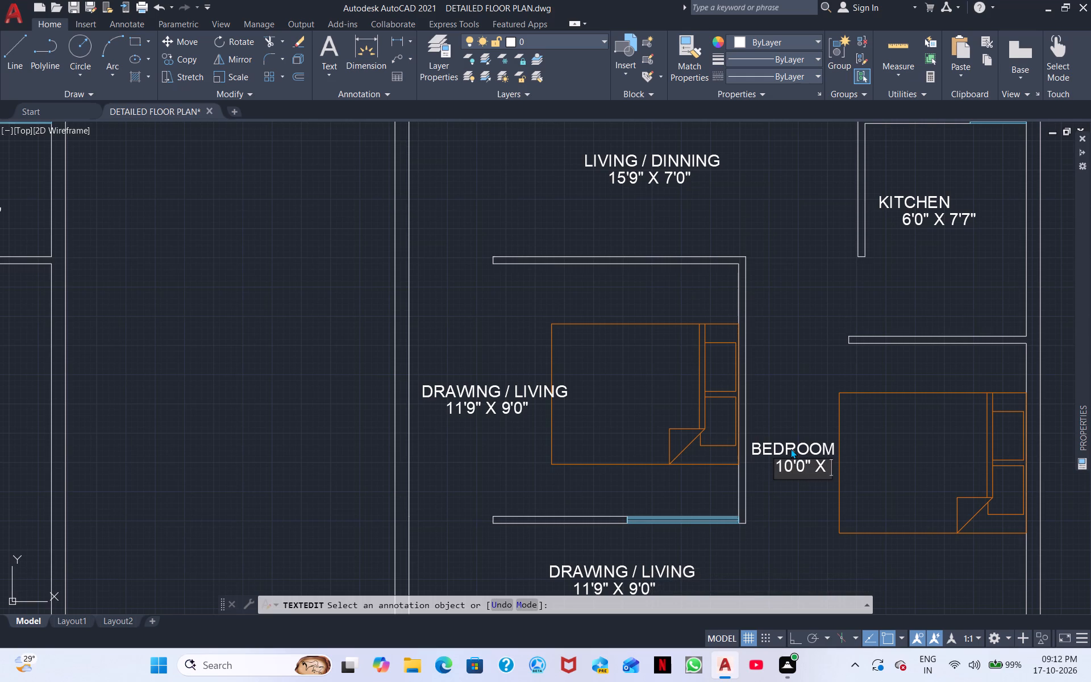
pyautogui.write('10\'6"')
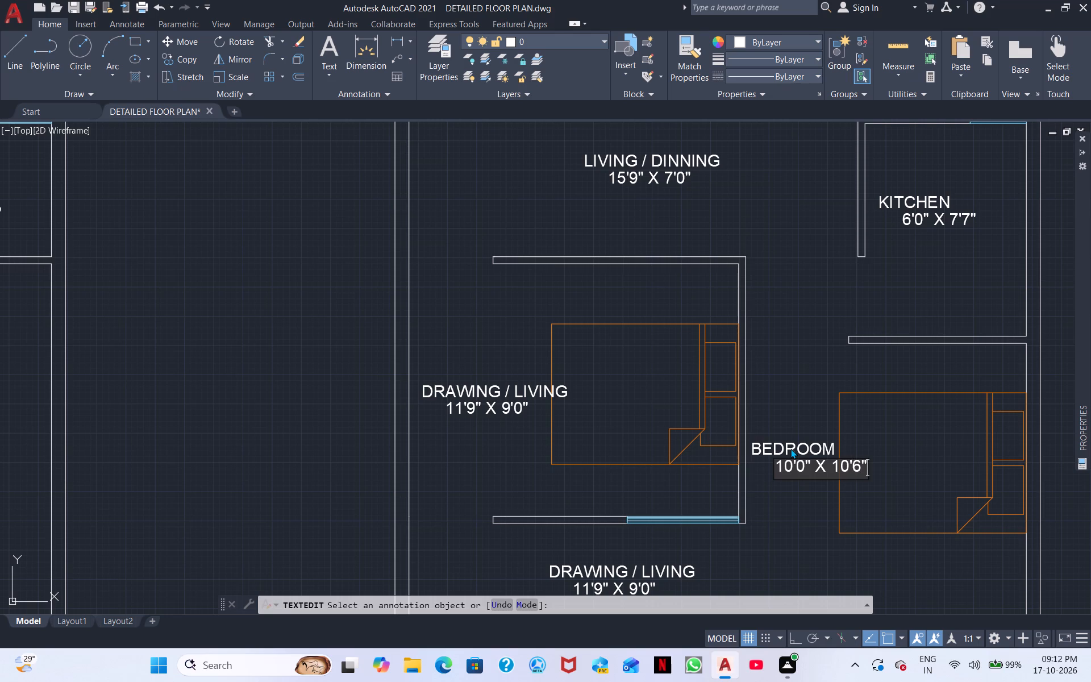
# Change the DRAWING / LIVING label beside the bed in the room below the LIVING / DINNING area to BEDROOM.
pyautogui.doubleClick(476, 386)
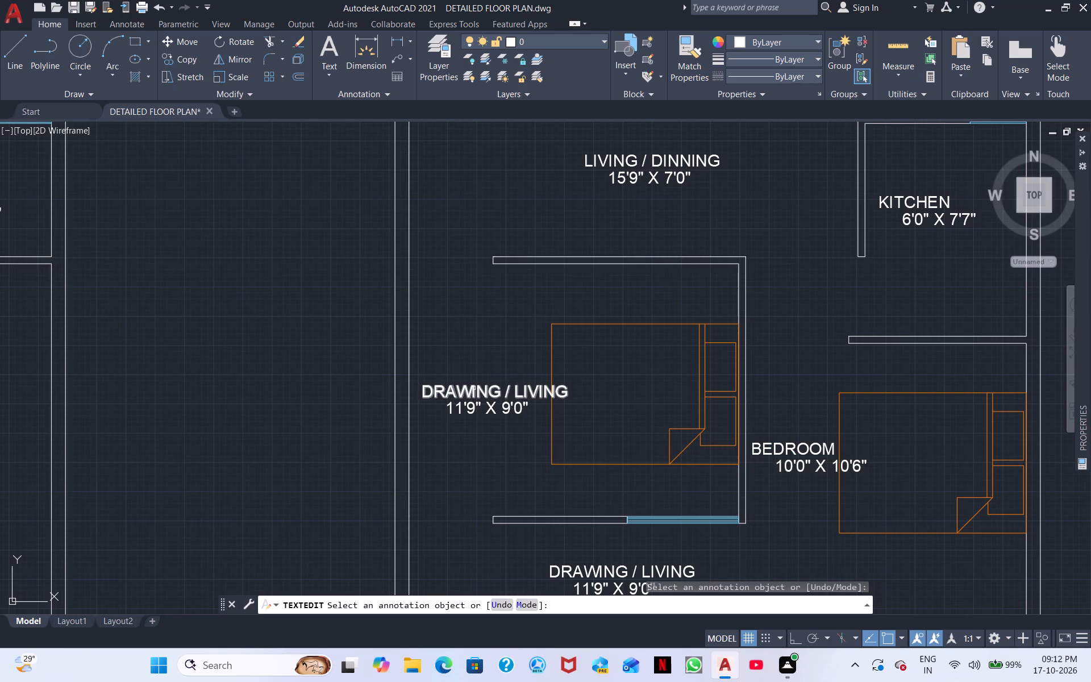
pyautogui.click(474, 388)
pyautogui.click(490, 393)
pyautogui.moveTo(564, 393); pyautogui.dragTo(426, 393)
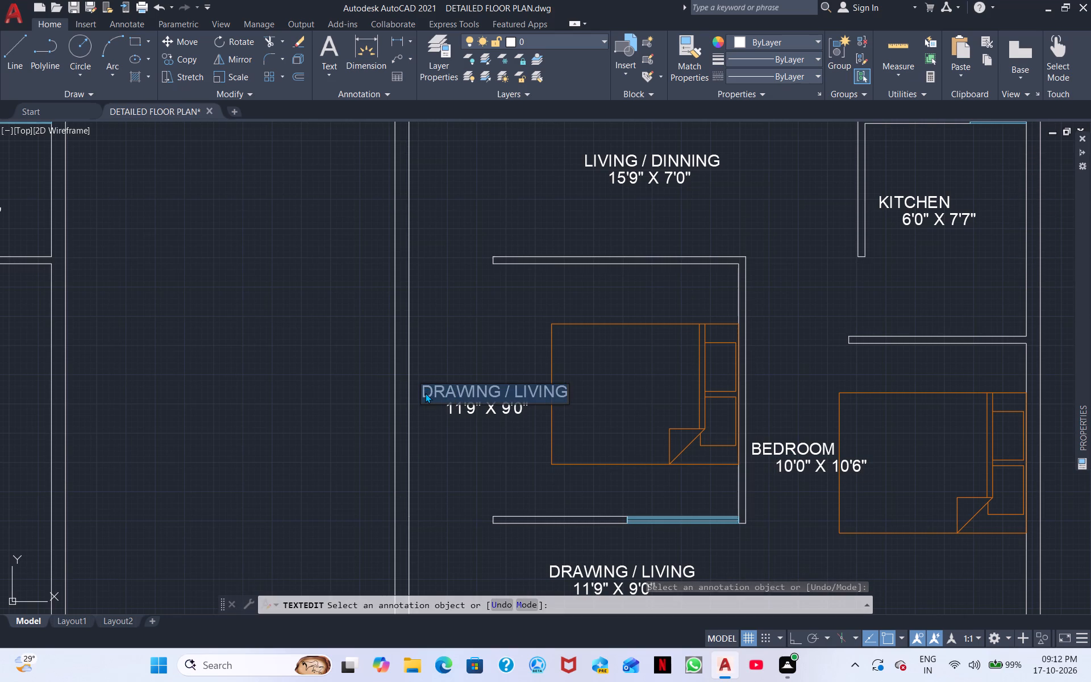
pyautogui.press('BackSpace')
pyautogui.write('BEDROOM')
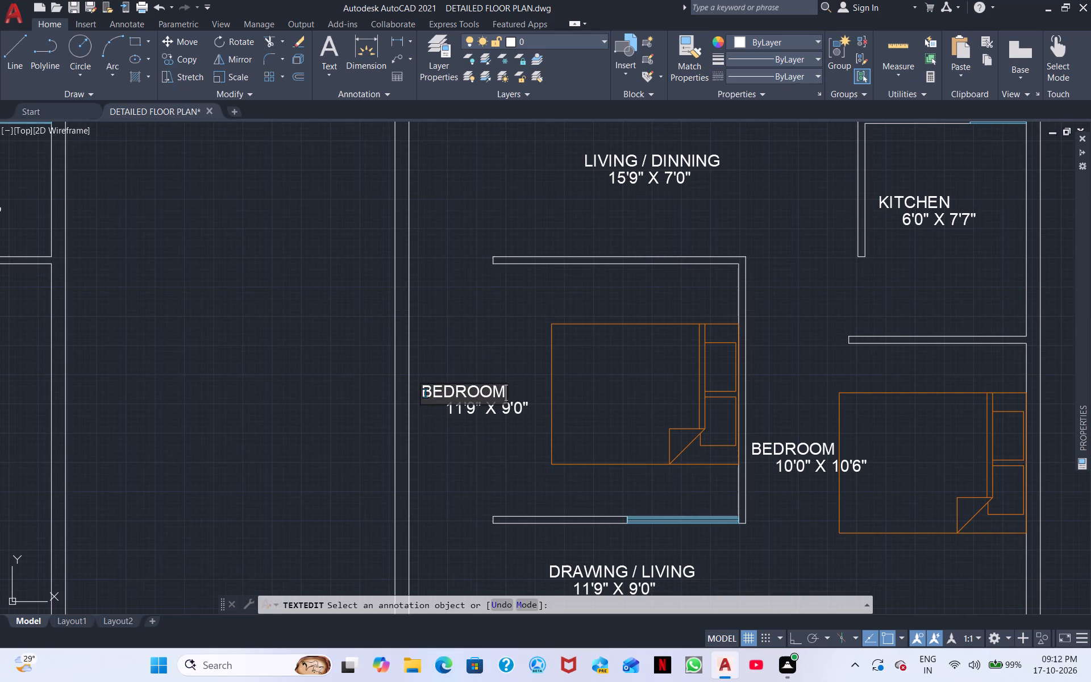
# Change the size text under the BEDROOM label below the LIVING / DINNING area to 11'9" X 10'6".
pyautogui.click(498, 406)
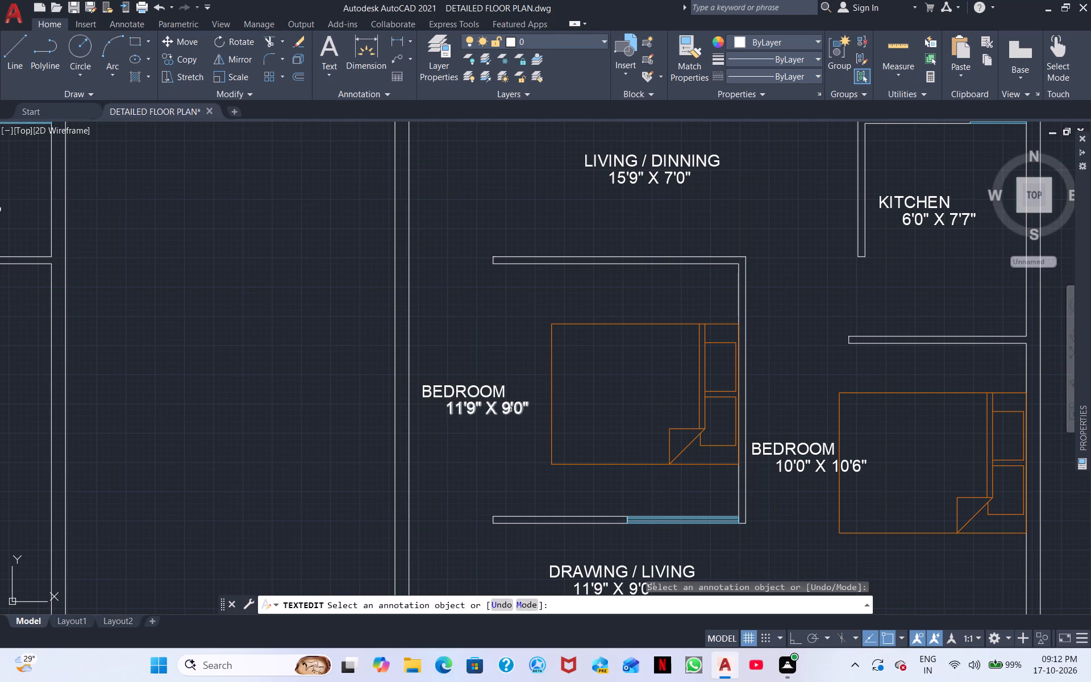
pyautogui.click(510, 410)
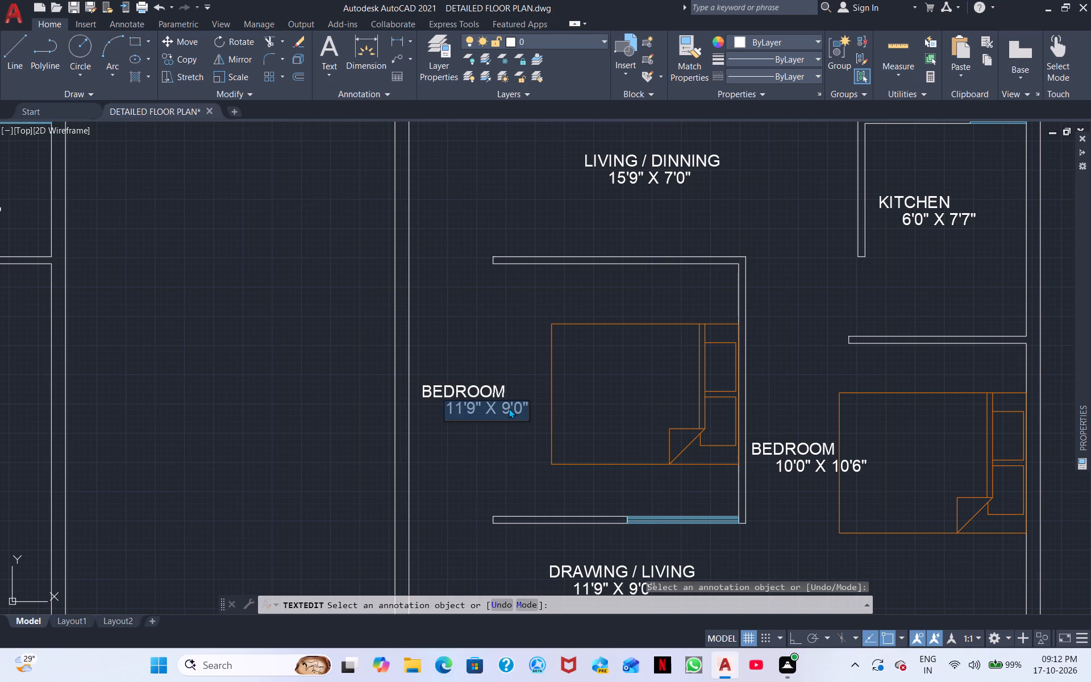
pyautogui.press('BackSpace')
pyautogui.write("11'")
pyautogui.press('9')
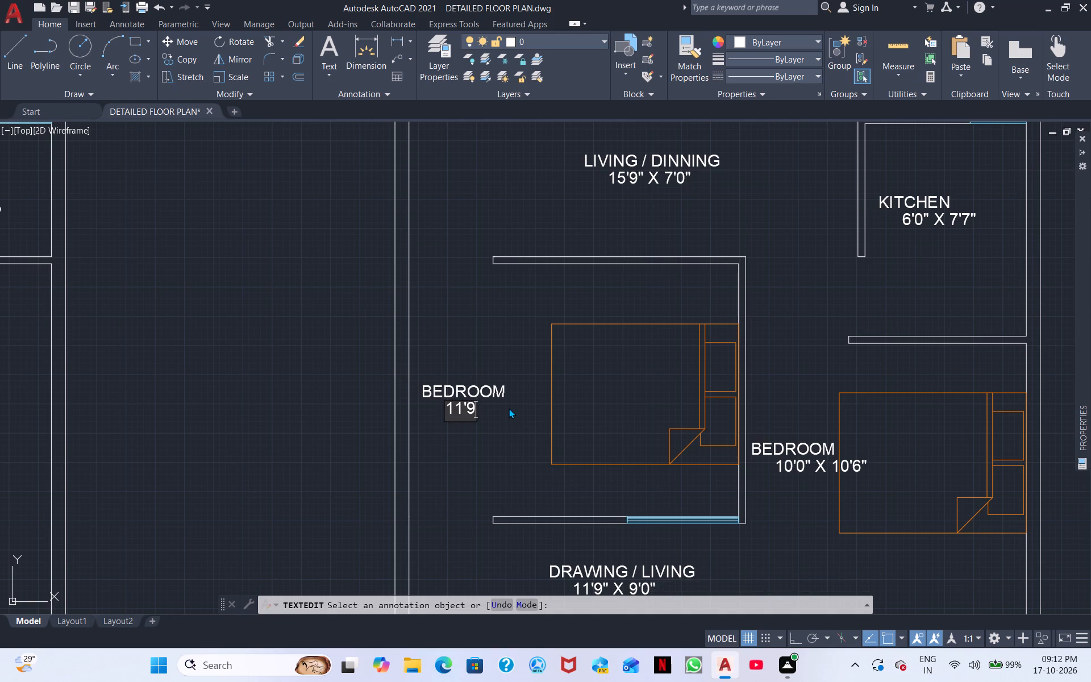
pyautogui.write('" X')
pyautogui.press('space')
pyautogui.write("10'")
pyautogui.press('6')
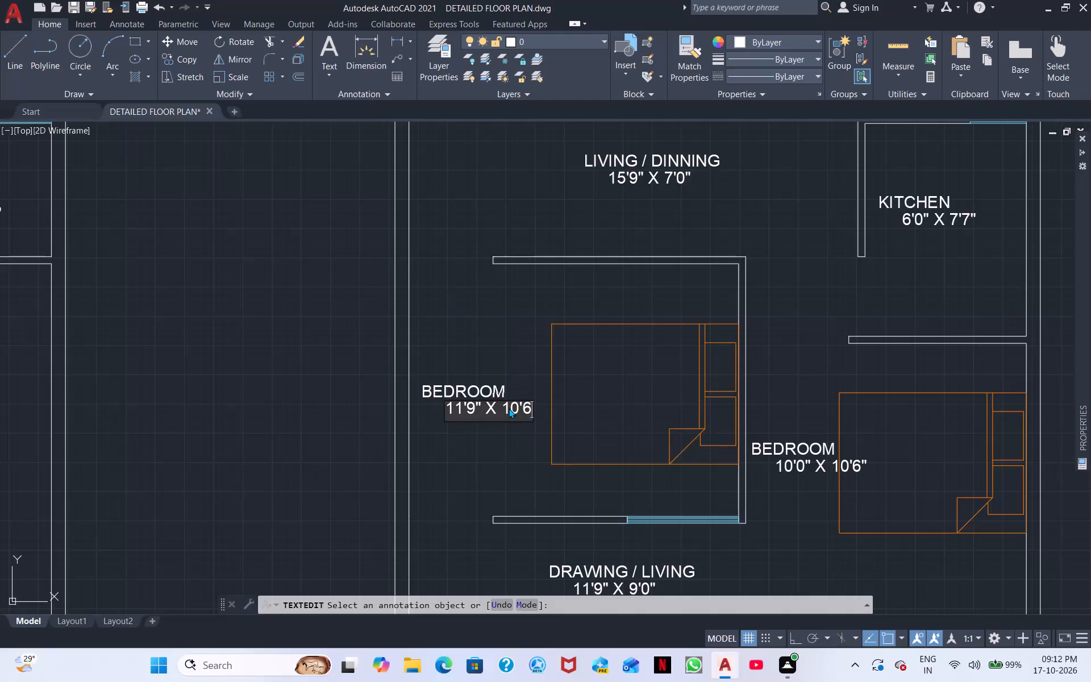
pyautogui.hotkey('shift', 'Return')
pyautogui.press('BackSpace')
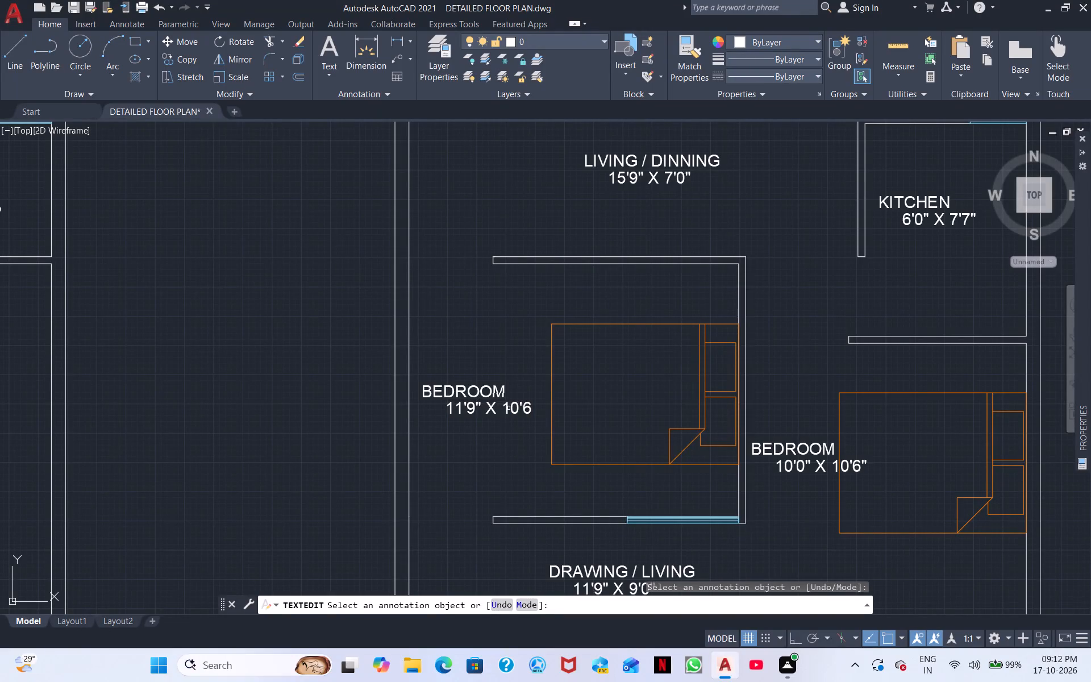
pyautogui.hotkey('shift', '"')
pyautogui.click(523, 412)
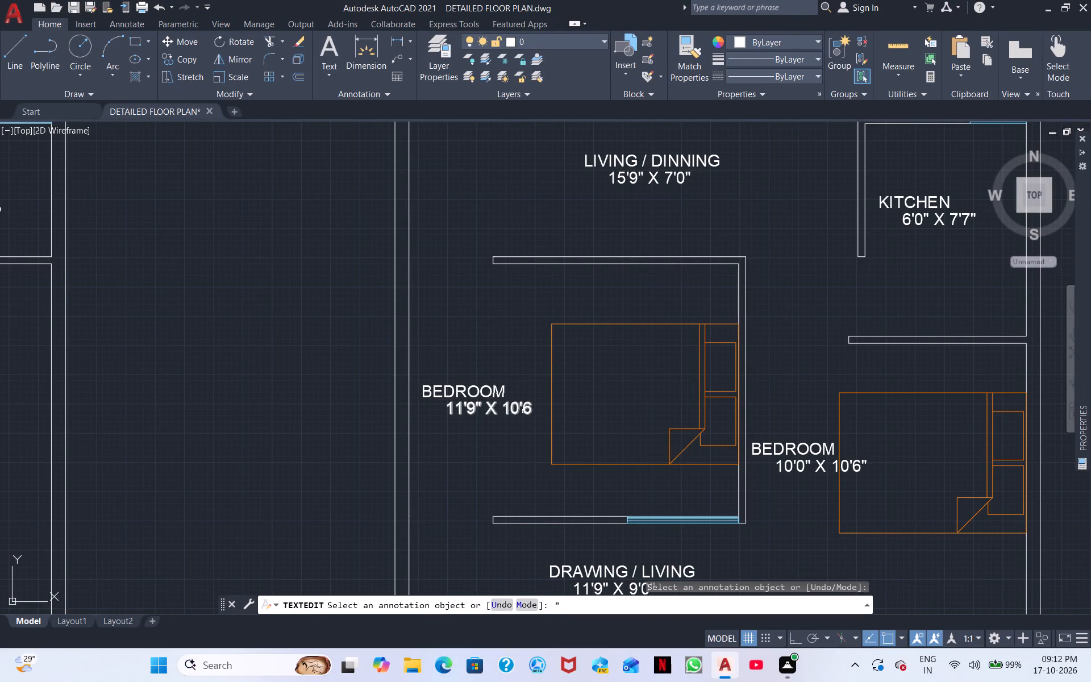
pyautogui.tripleClick(527, 410)
pyautogui.tripleClick(527, 410)
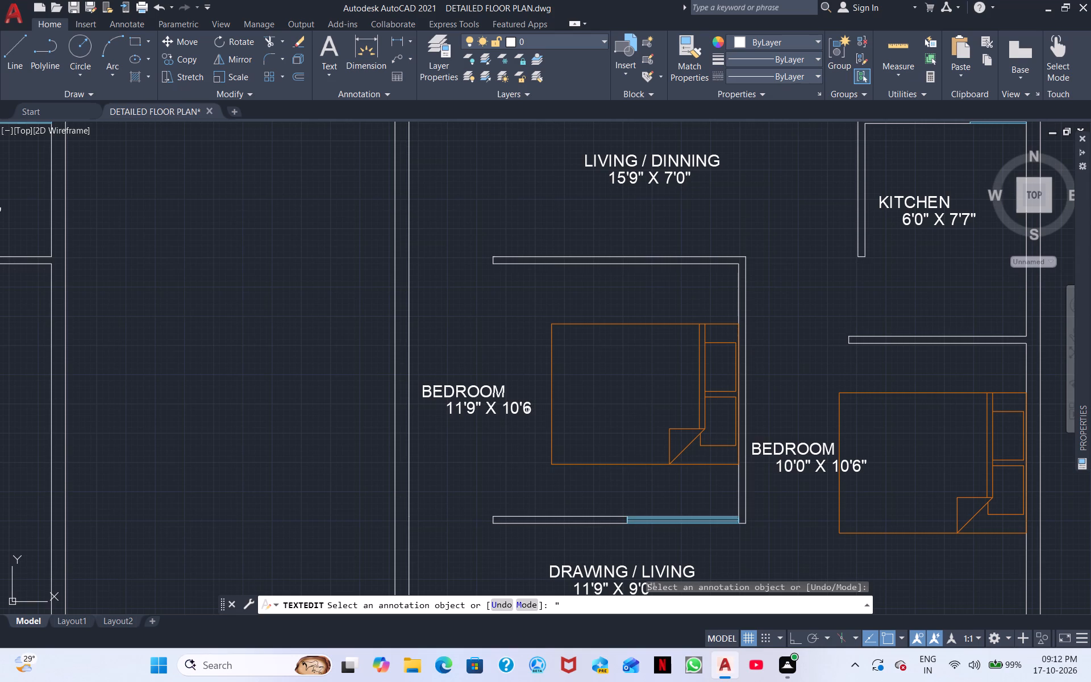
pyautogui.press('Escape')
pyautogui.doubleClick(527, 410)
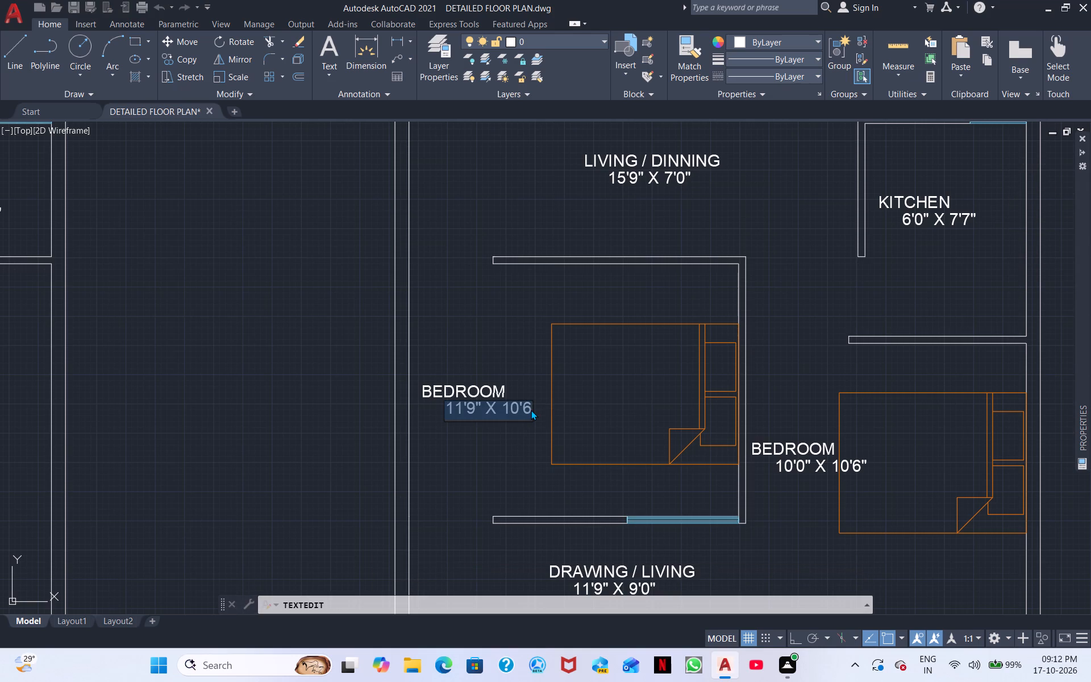
pyautogui.click(531, 410)
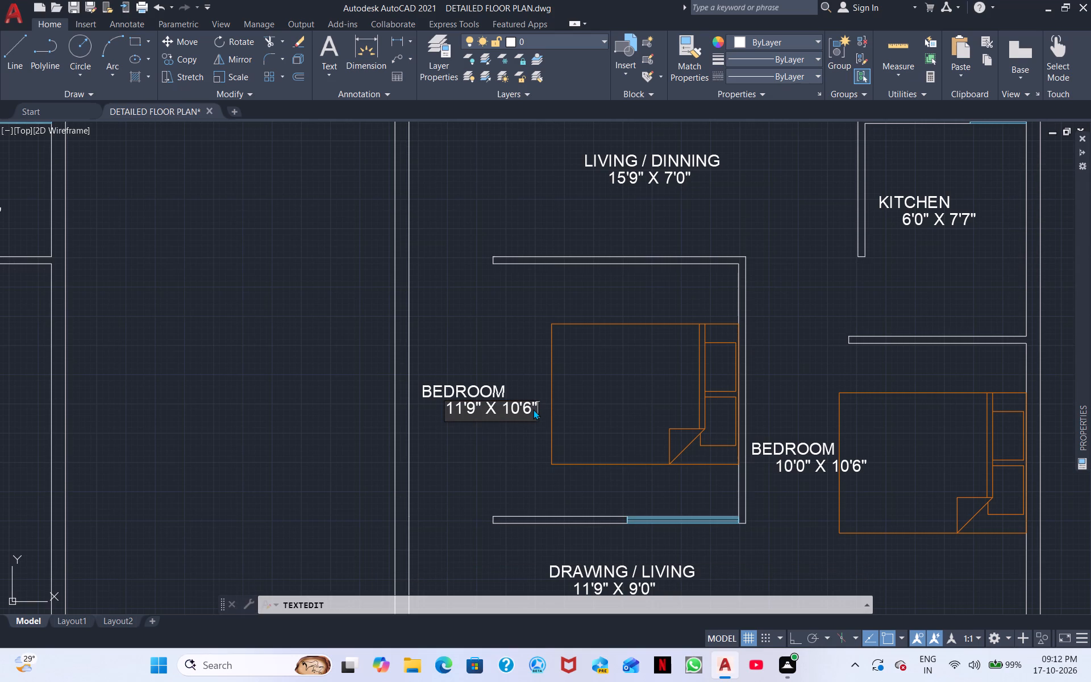
pyautogui.hotkey('shift', '"')
# Change the DRAWING / LIVING label in the strip below the 11'9" X 10'6" bedroom to 3'0" WIDE.
pyautogui.moveTo(468, 494); pyautogui.dragTo(376, 342, button='middle')
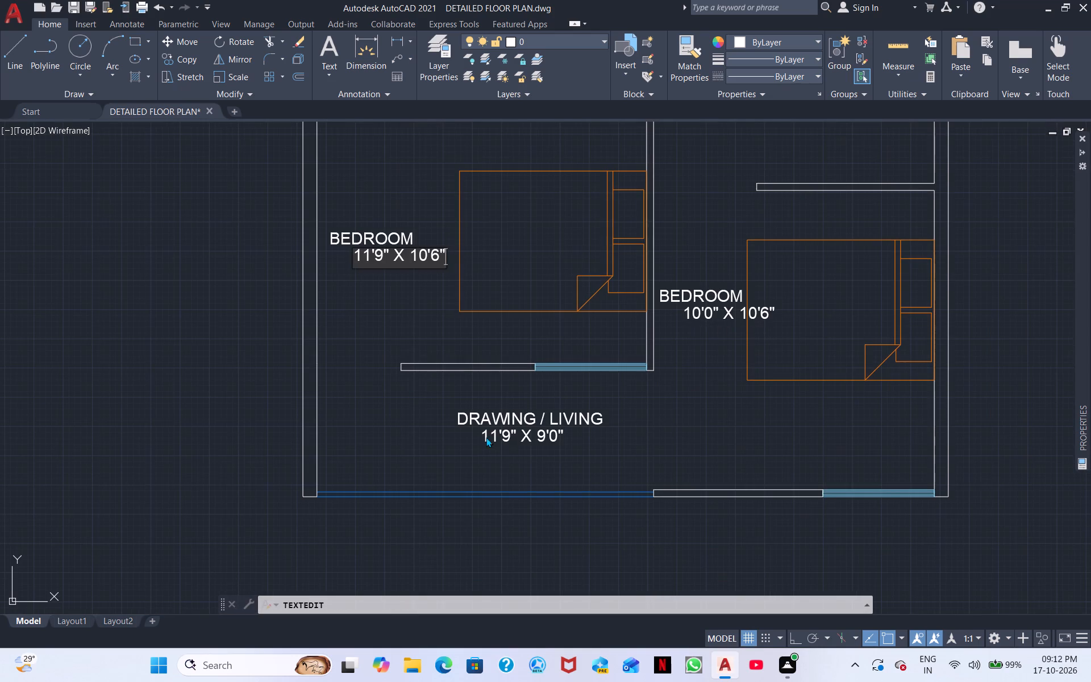
pyautogui.click(521, 401)
pyautogui.doubleClick(515, 417)
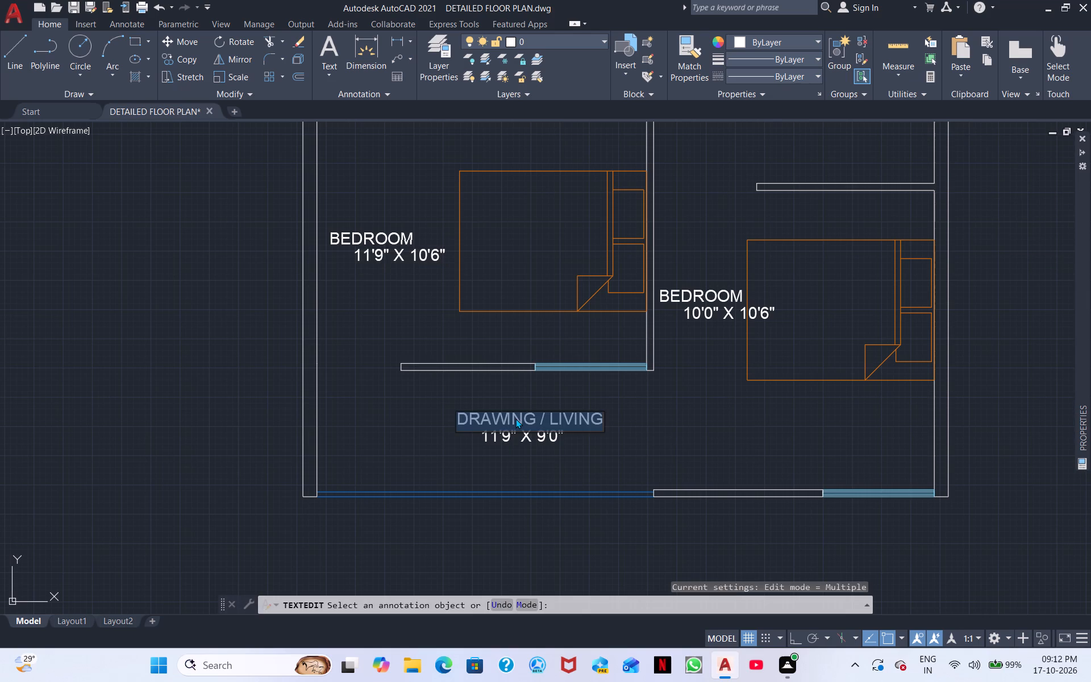
pyautogui.moveTo(604, 422); pyautogui.dragTo(463, 417)
pyautogui.moveTo(463, 417); pyautogui.dragTo(459, 418)
pyautogui.press('BackSpace')
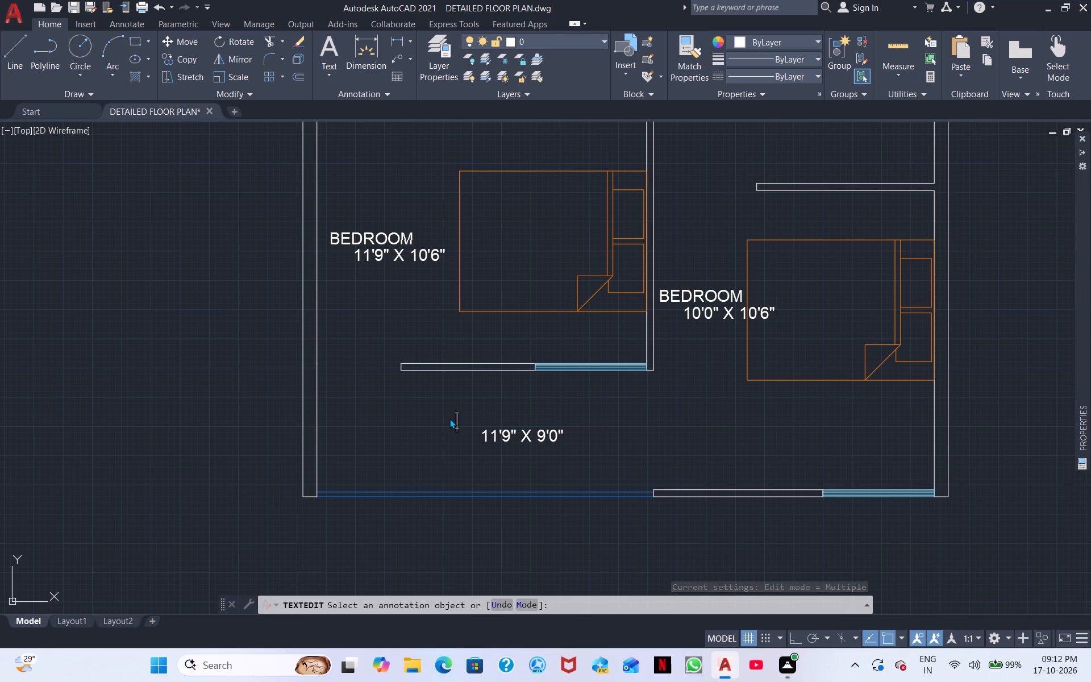
pyautogui.write("3'")
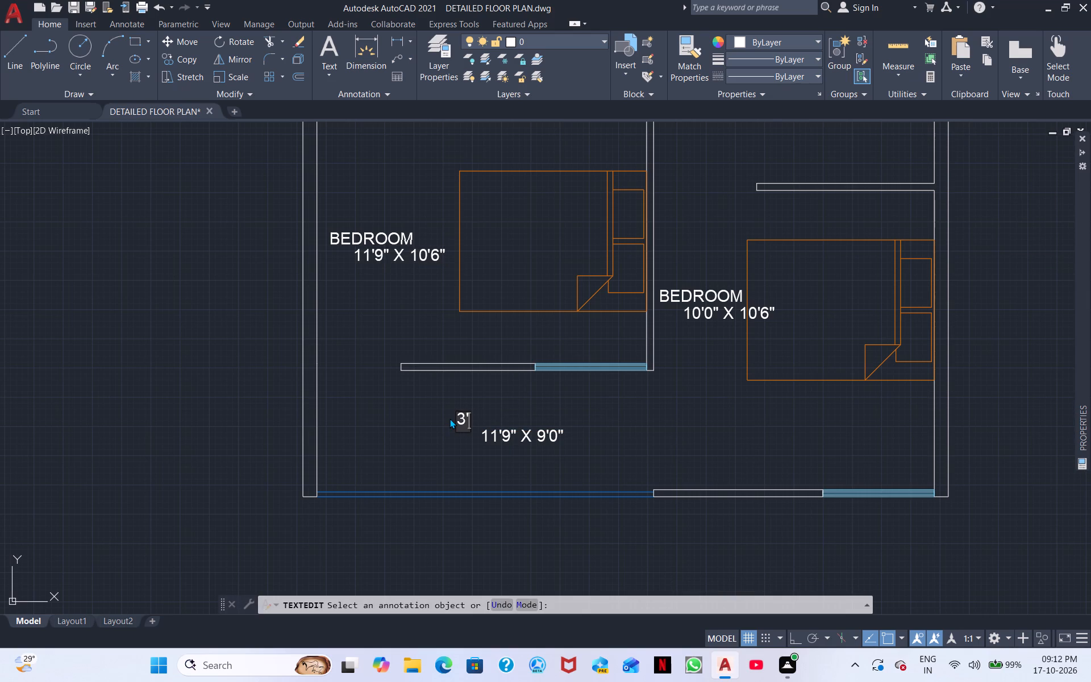
pyautogui.write('0"')
pyautogui.press('space')
pyautogui.write('WIDE')
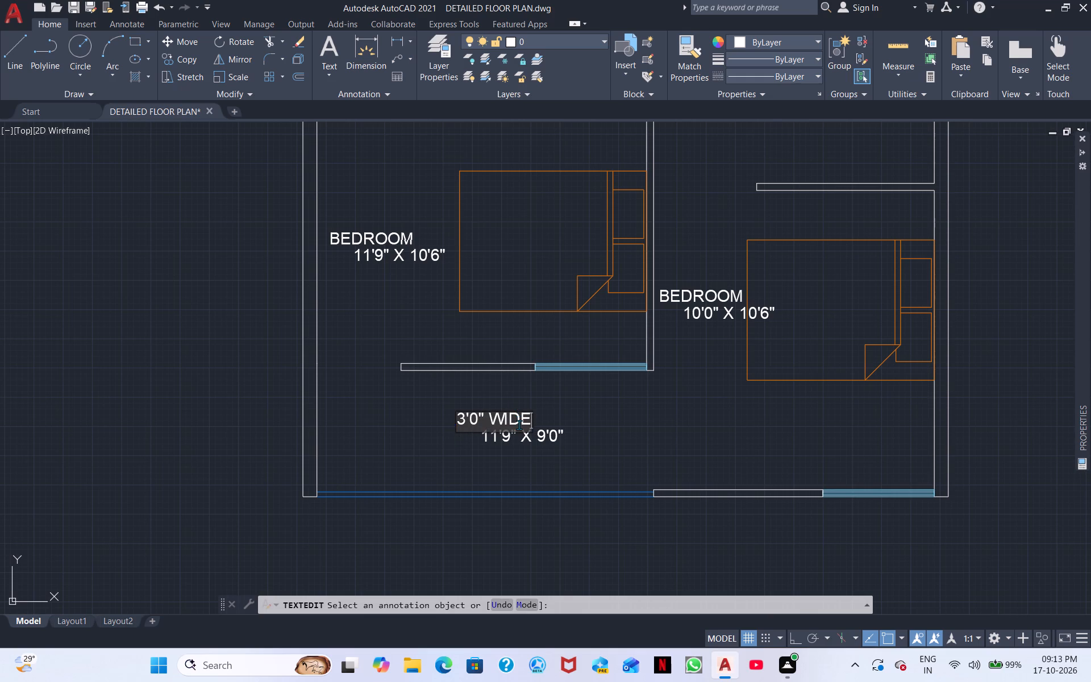
# Change the size text under the 3'0" WIDE label in the strip below the bedroom to BALCONY.
pyautogui.click(545, 438)
pyautogui.click(542, 438)
pyautogui.click(528, 439)
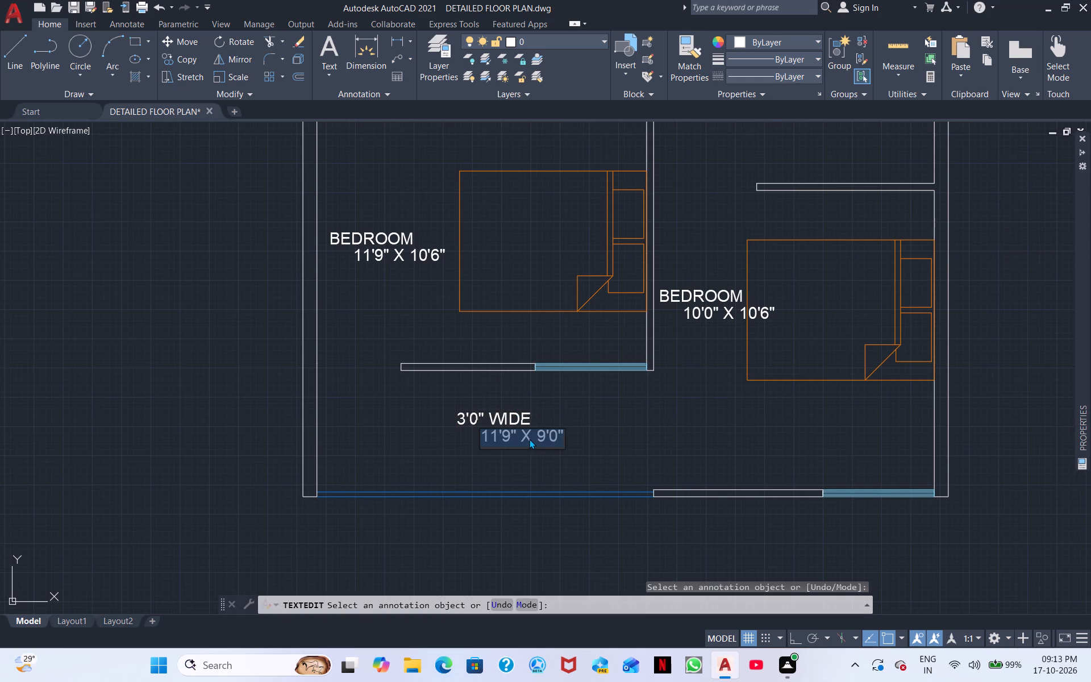
pyautogui.moveTo(563, 434); pyautogui.dragTo(481, 440)
pyautogui.moveTo(481, 440); pyautogui.dragTo(458, 442)
pyautogui.press('BackSpace')
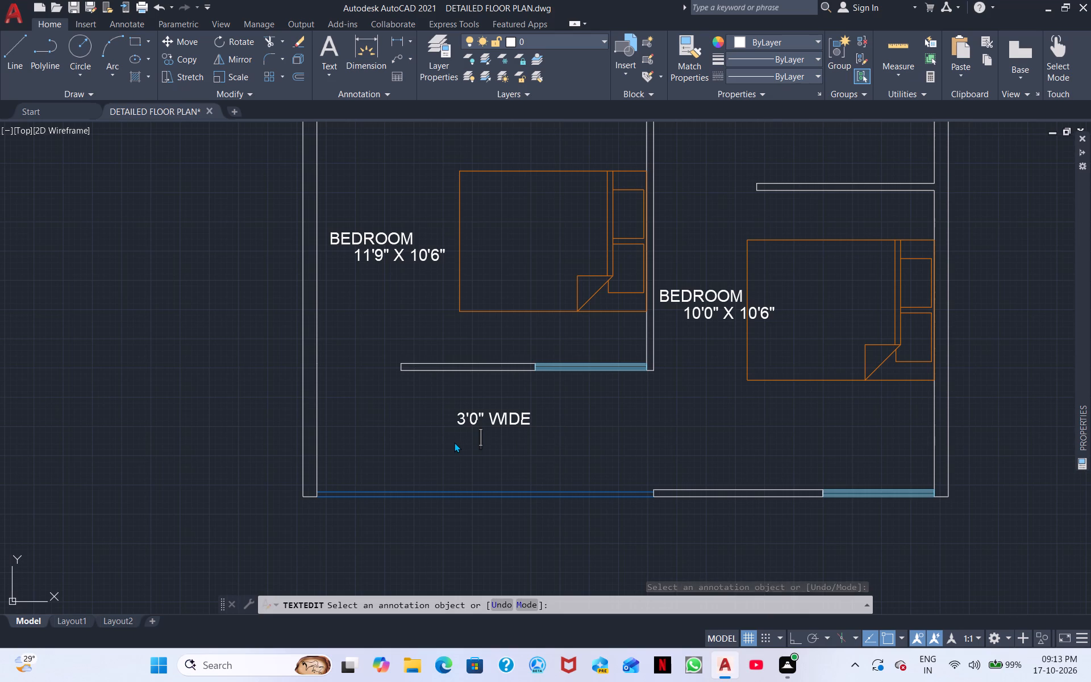
pyautogui.press('n')
pyautogui.press('BackSpace')
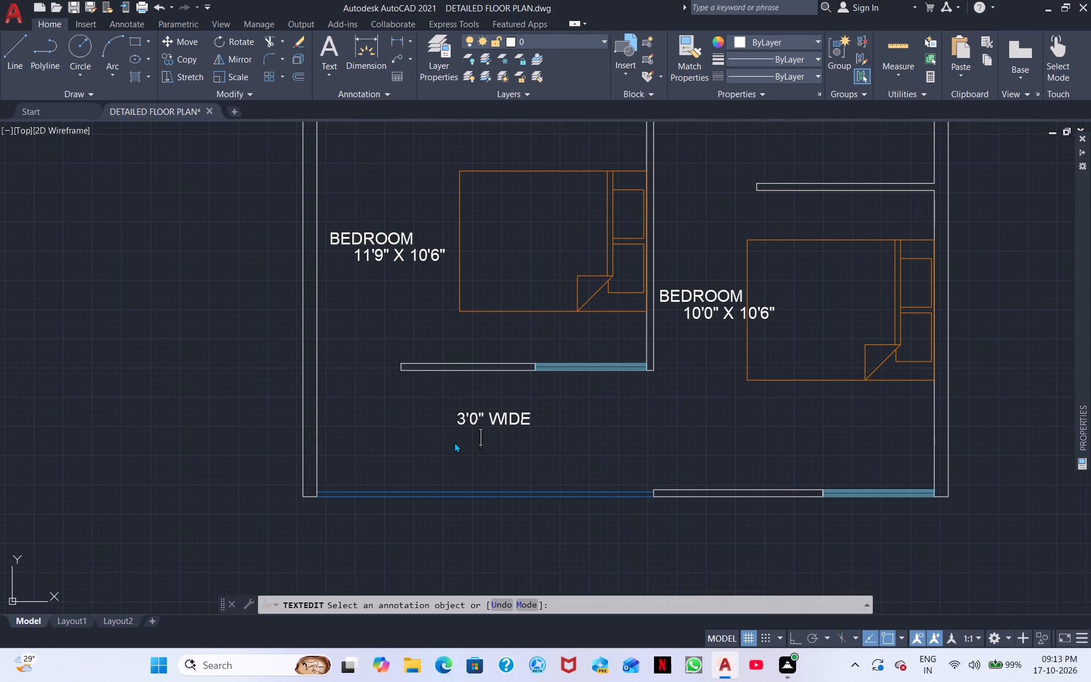
pyautogui.write('BALCONY')
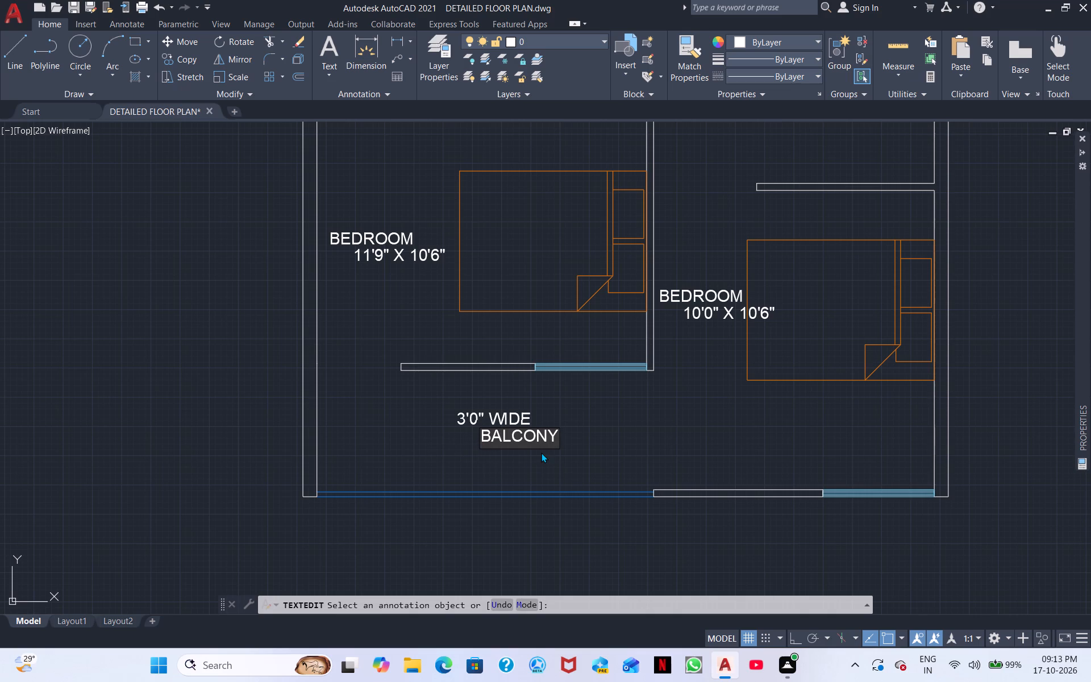
pyautogui.click(584, 451)
pyautogui.rightClick(610, 434)
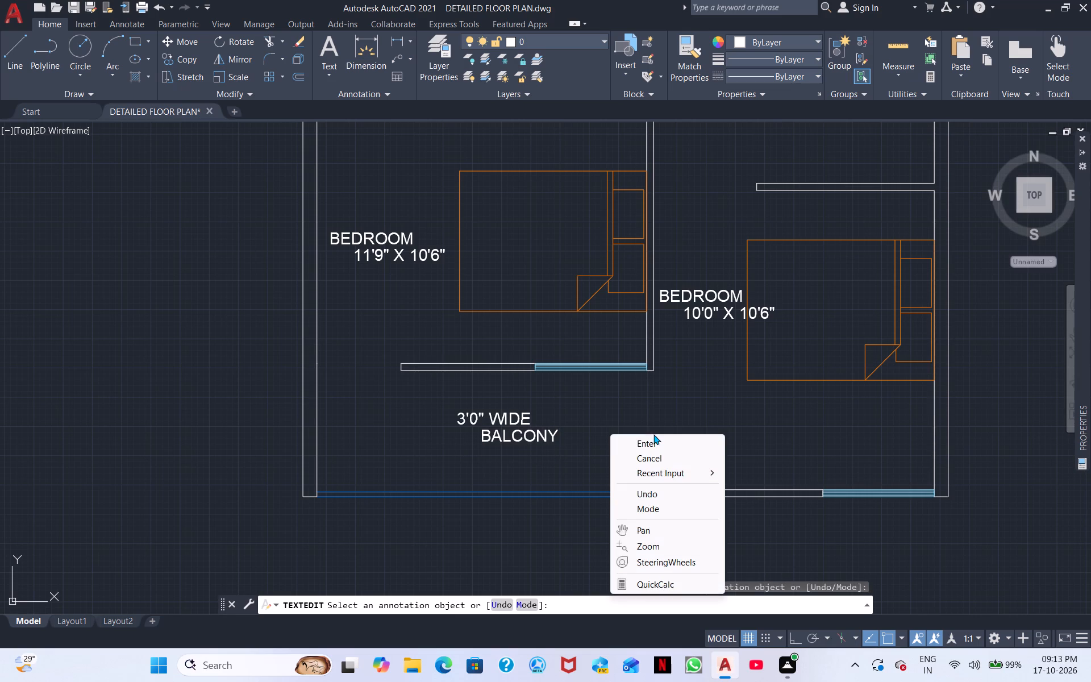
pyautogui.click(652, 460)
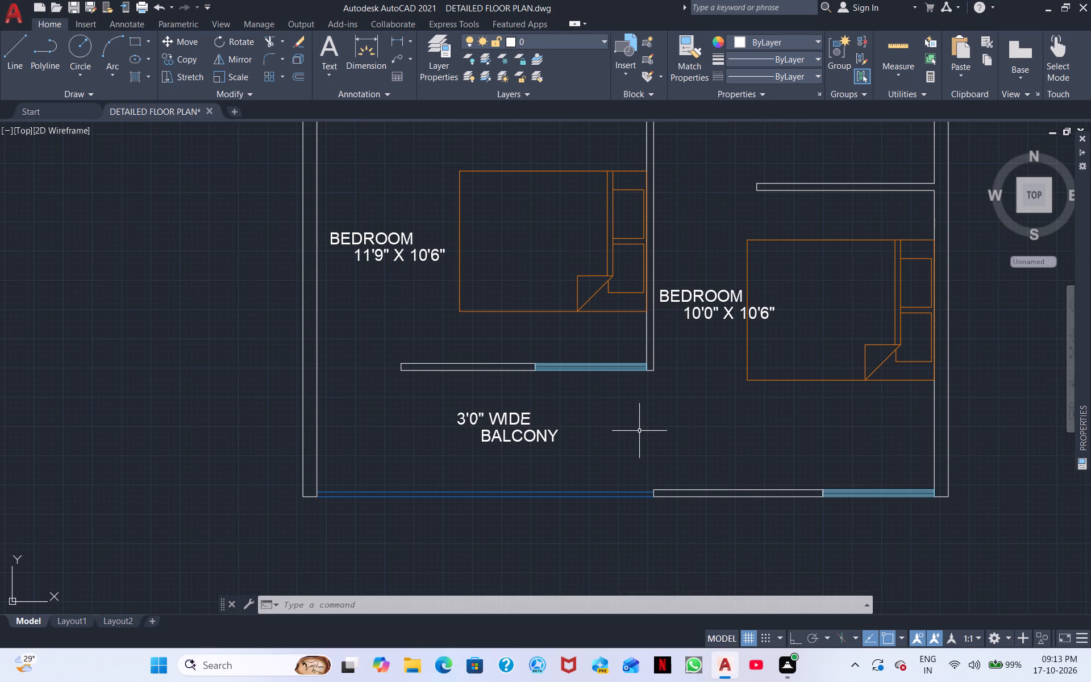
# Move the BALCONY text so it lines up directly beneath the start of the 3'0" WIDE label.
pyautogui.click(546, 435)
pyautogui.rightClick(687, 484)
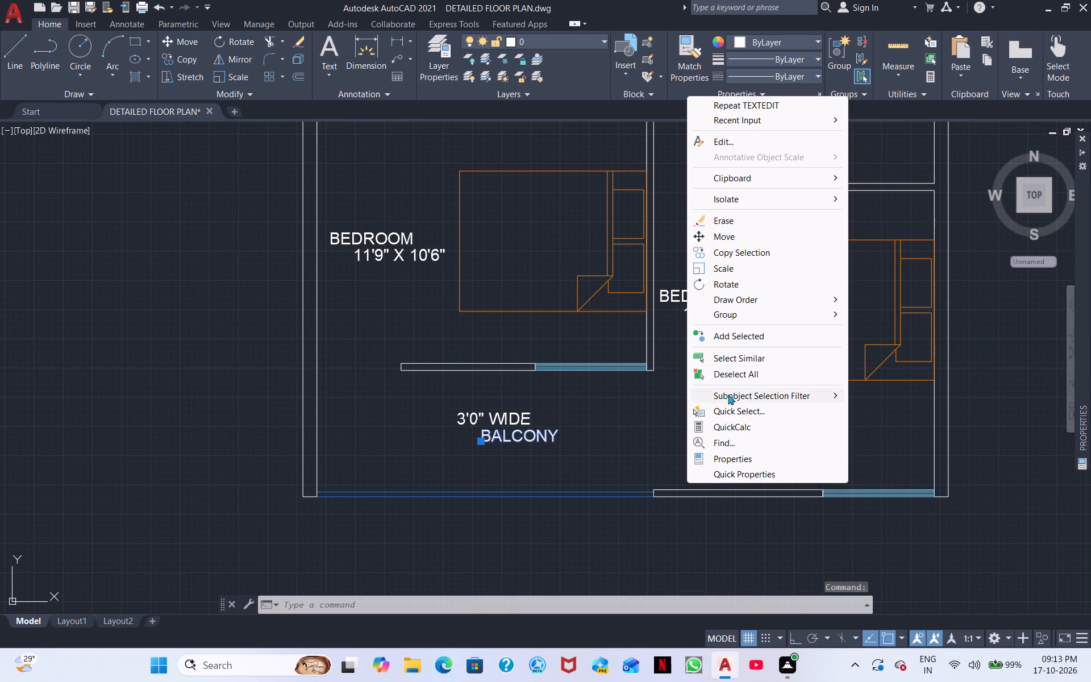
pyautogui.click(724, 238)
pyautogui.scroll(1, 612, 440)
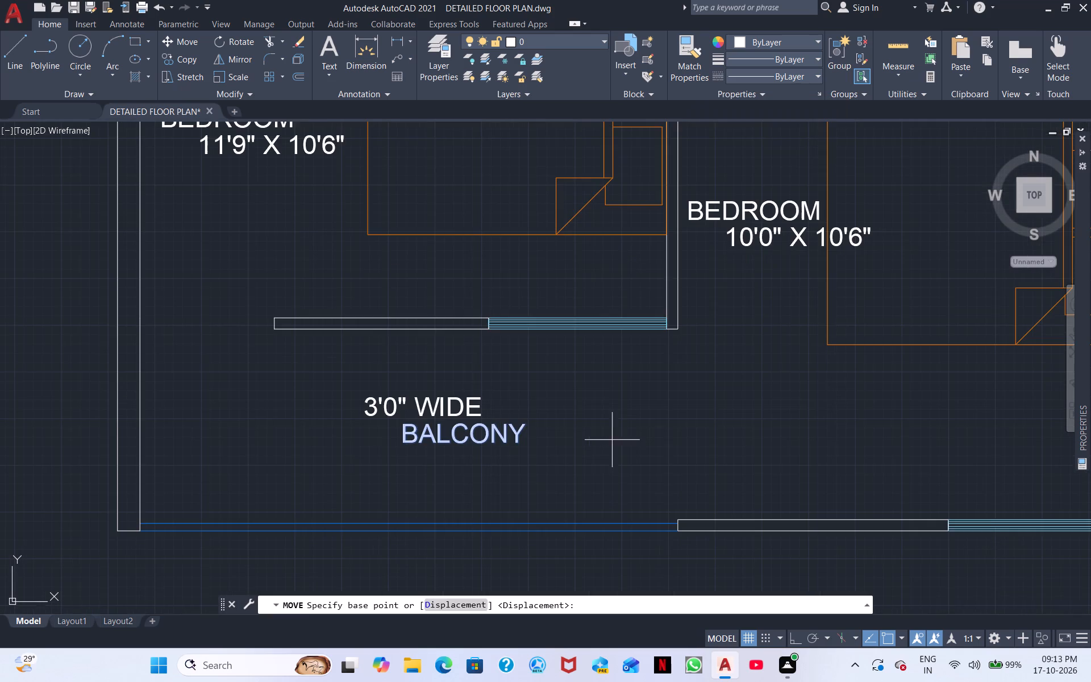
pyautogui.click(411, 436)
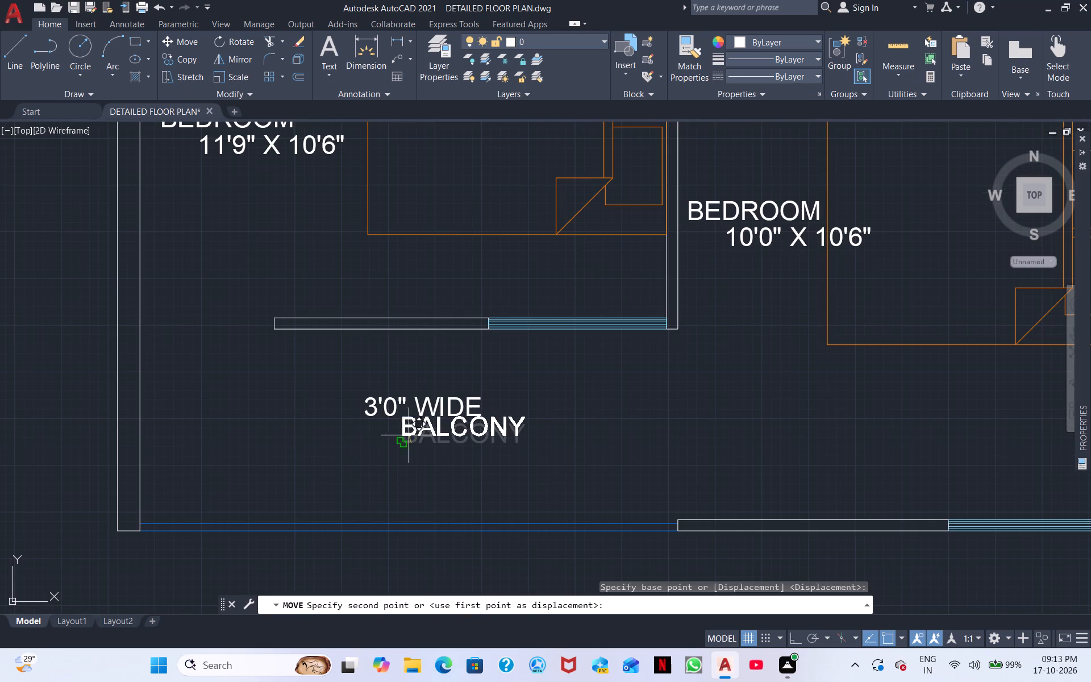
pyautogui.click(374, 440)
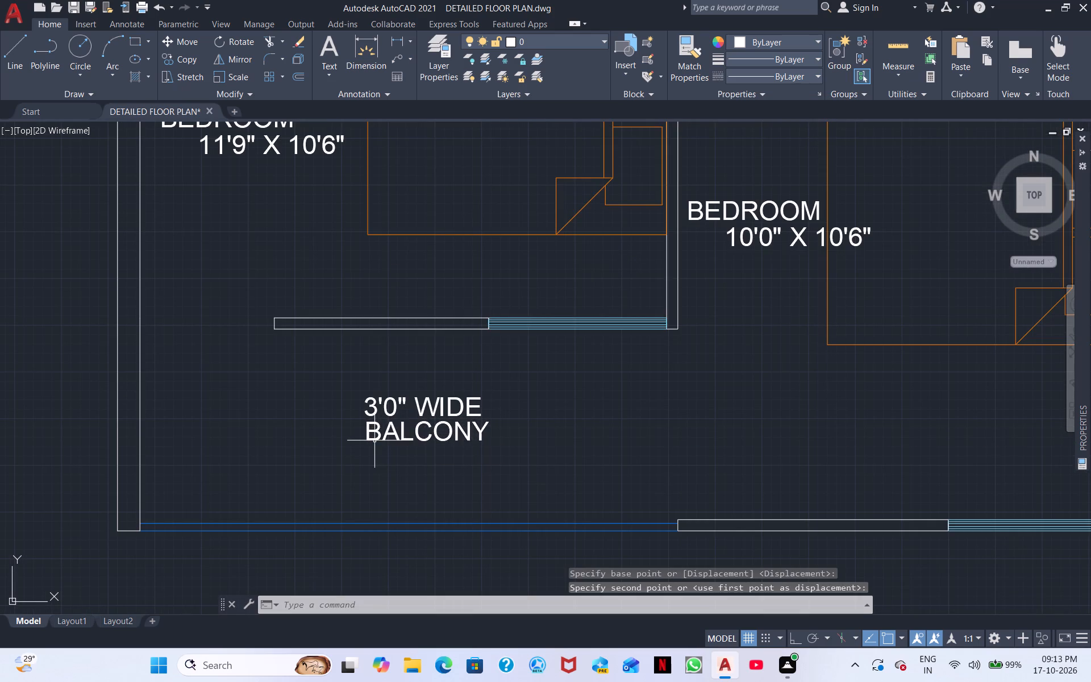
# Move the 10'0" X 10'6" size text back to sit directly beneath its BEDROOM label.
pyautogui.moveTo(619, 392); pyautogui.dragTo(523, 563, button='middle')
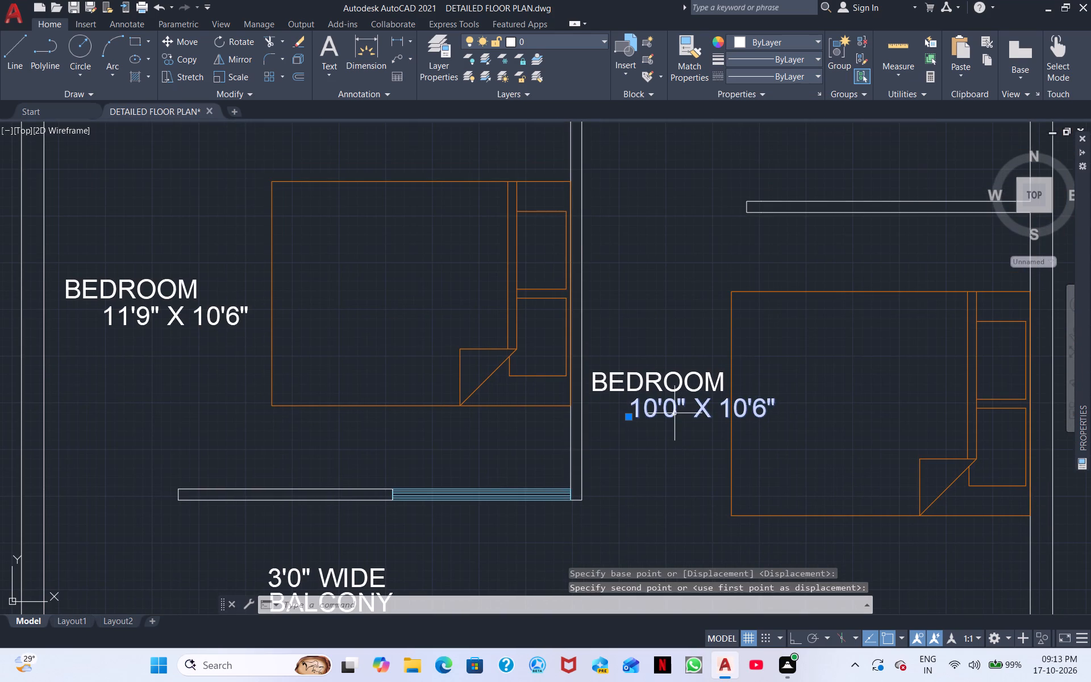
pyautogui.click(674, 413)
pyautogui.rightClick(688, 421)
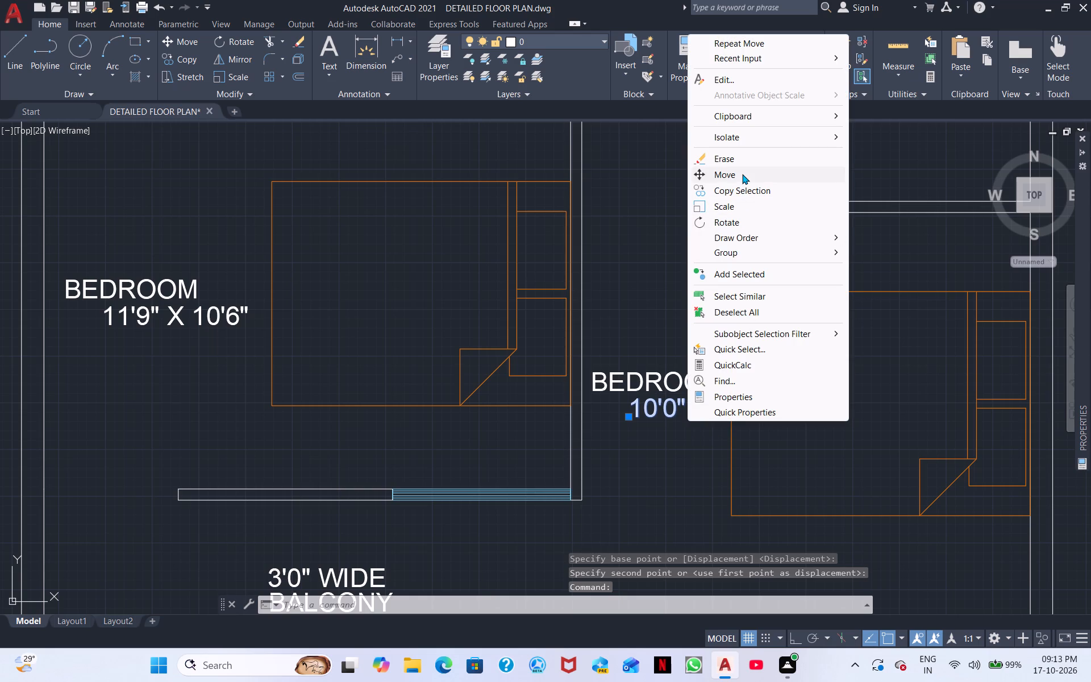
pyautogui.click(742, 174)
pyautogui.scroll(2, 705, 485)
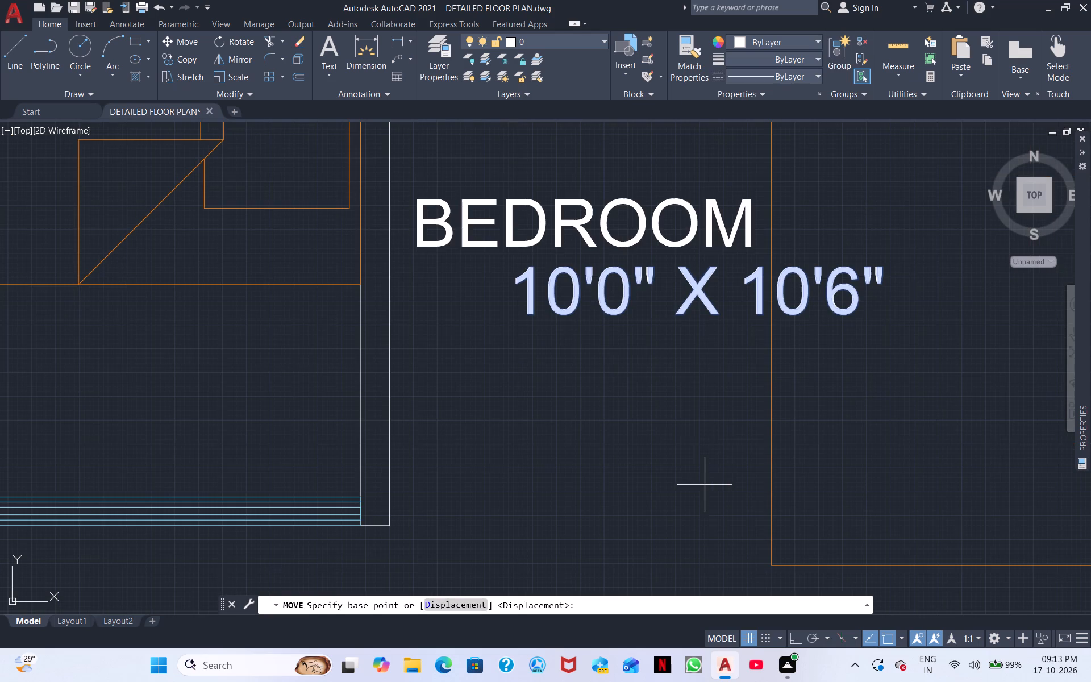
pyautogui.click(577, 297)
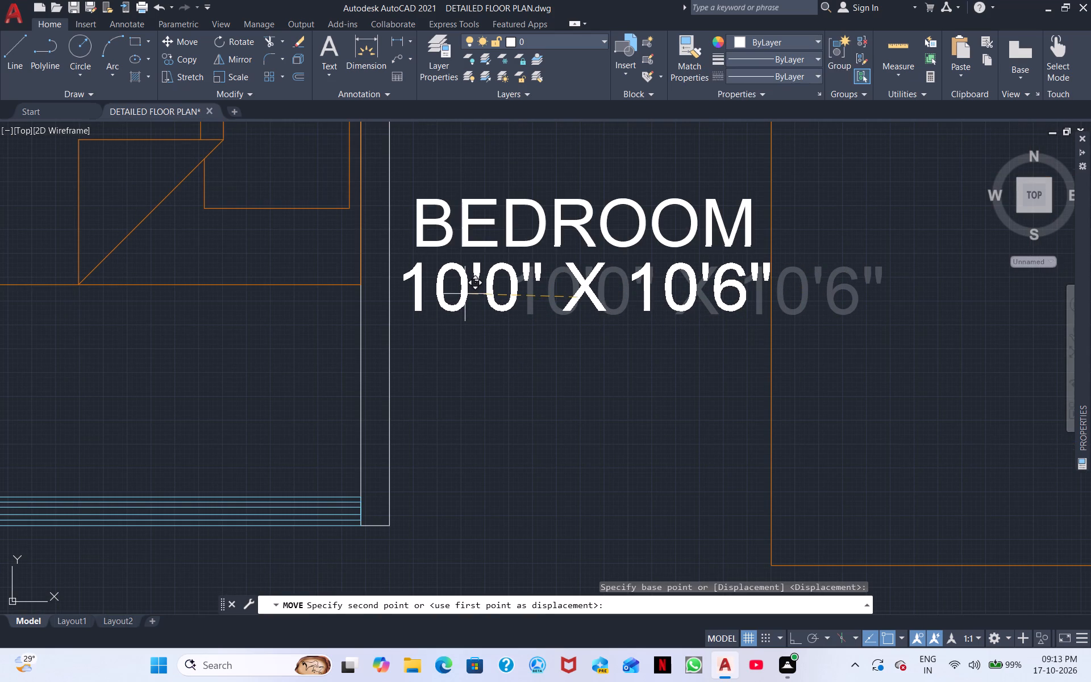
pyautogui.click(465, 294)
# Move the 11'9" X 10'6" size text to line up directly beneath its BEDROOM label.
pyautogui.scroll(-2, 477, 334)
pyautogui.moveTo(486, 395); pyautogui.dragTo(939, 454, button='middle')
pyautogui.scroll(2, 553, 372)
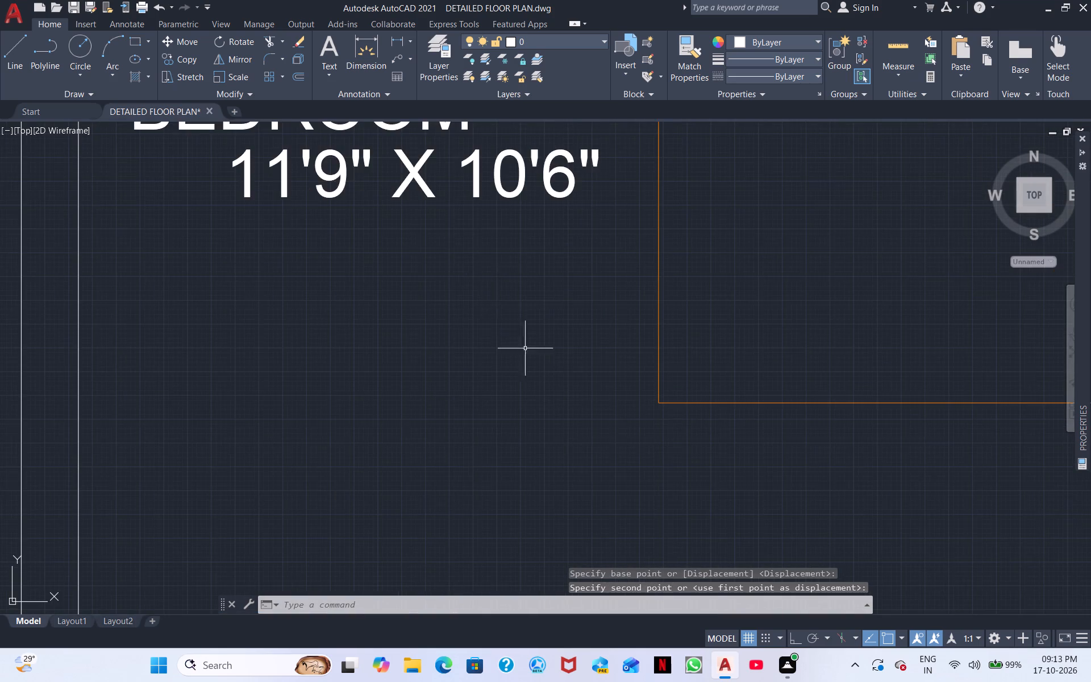
pyautogui.moveTo(497, 284); pyautogui.dragTo(706, 439, button='middle')
pyautogui.scroll(-2, 711, 440)
pyautogui.click(727, 410)
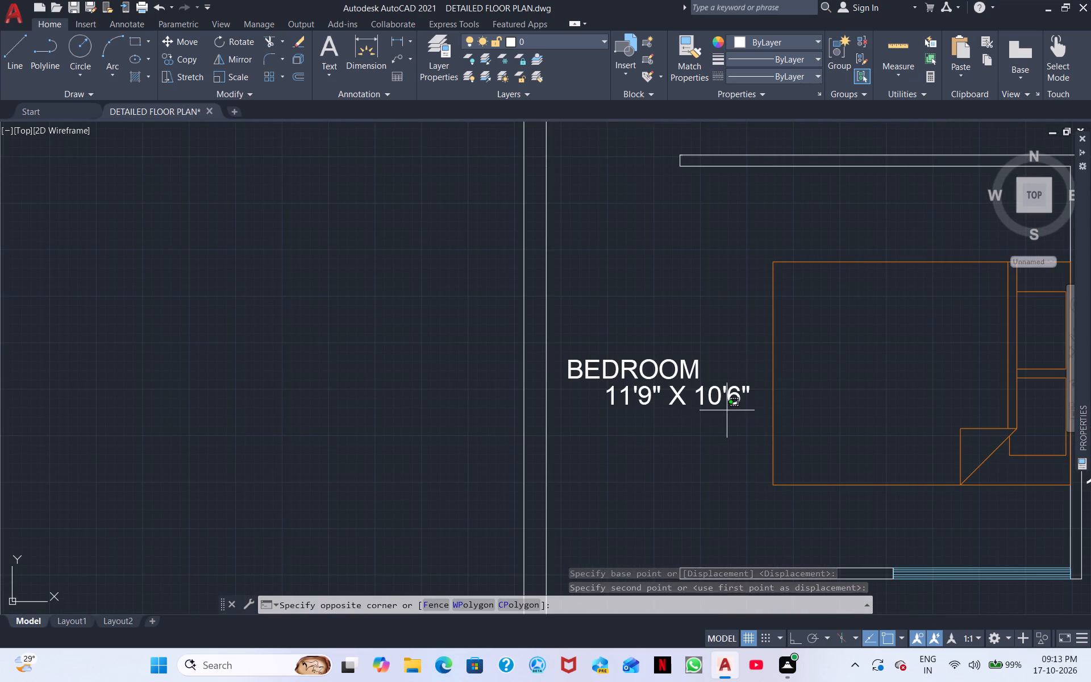
pyautogui.click(705, 397)
pyautogui.rightClick(699, 397)
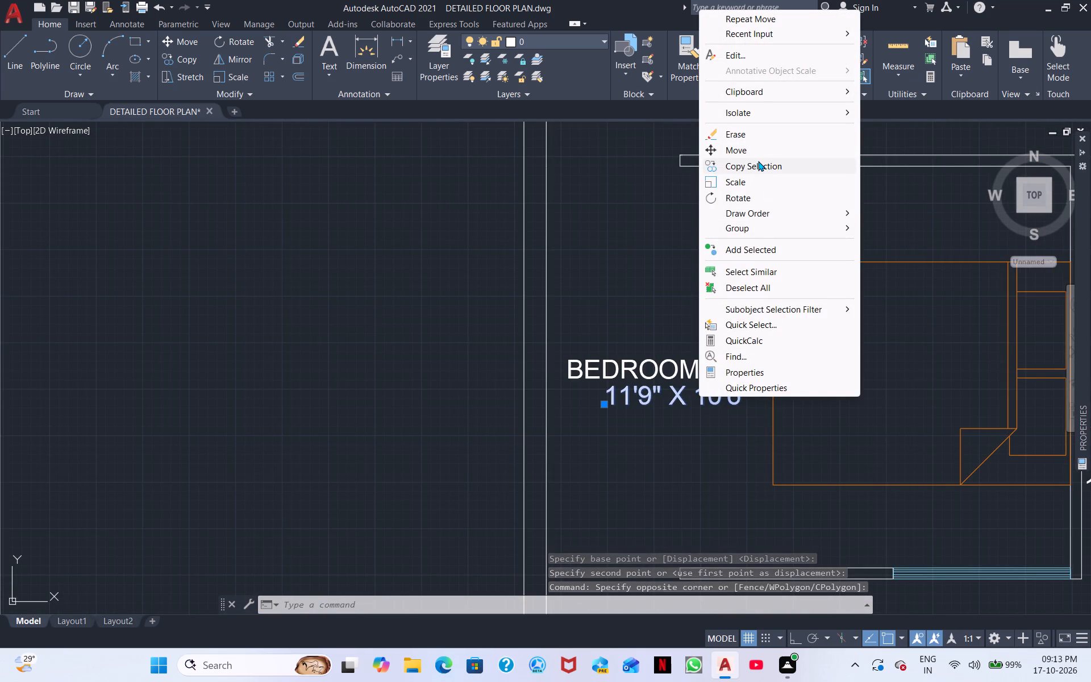
pyautogui.click(755, 153)
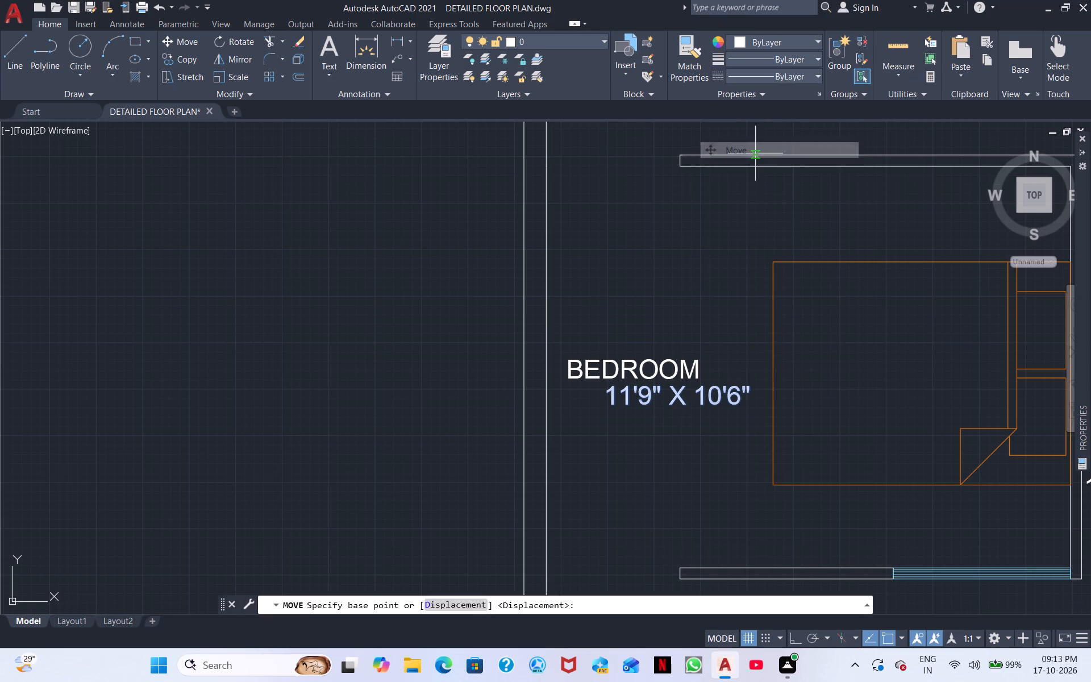
pyautogui.click(673, 394)
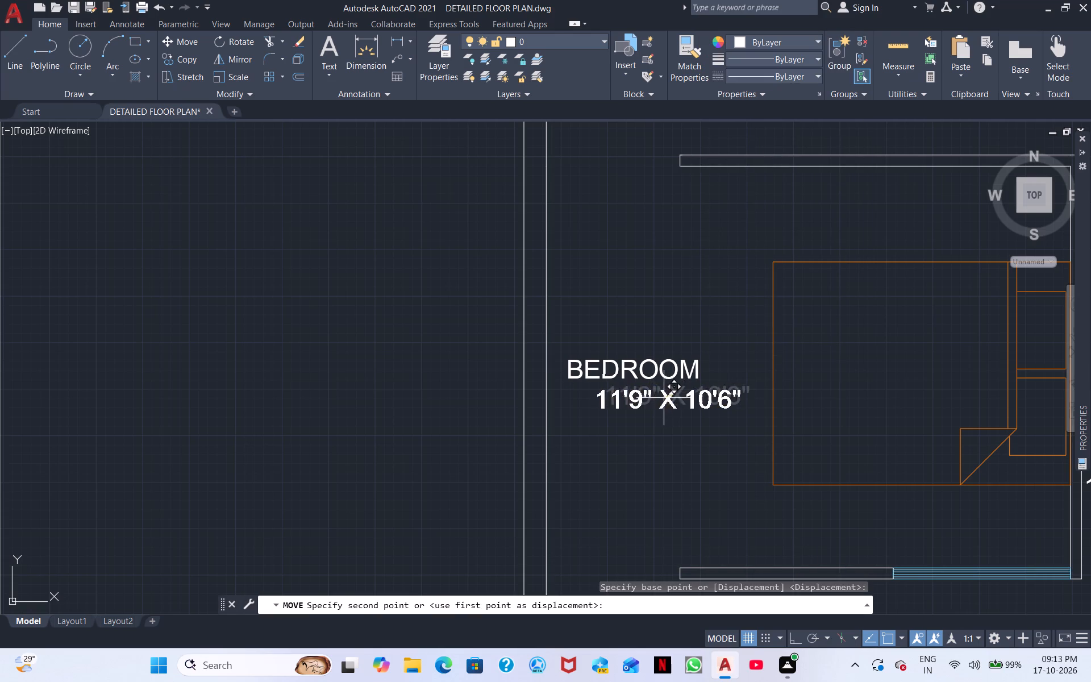
pyautogui.click(634, 394)
# Move the 6'0" X 7'7" size text to line up directly beneath the KITCHEN label.
pyautogui.scroll(-2, 669, 334)
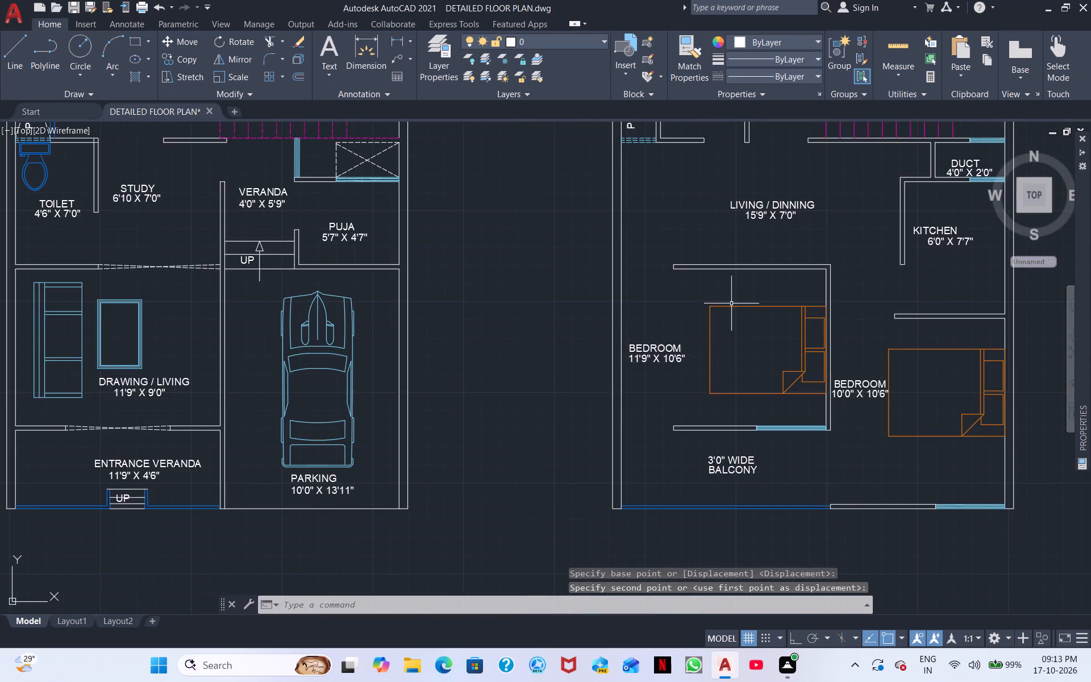
pyautogui.moveTo(754, 288); pyautogui.dragTo(458, 479, button='middle')
pyautogui.click(665, 434)
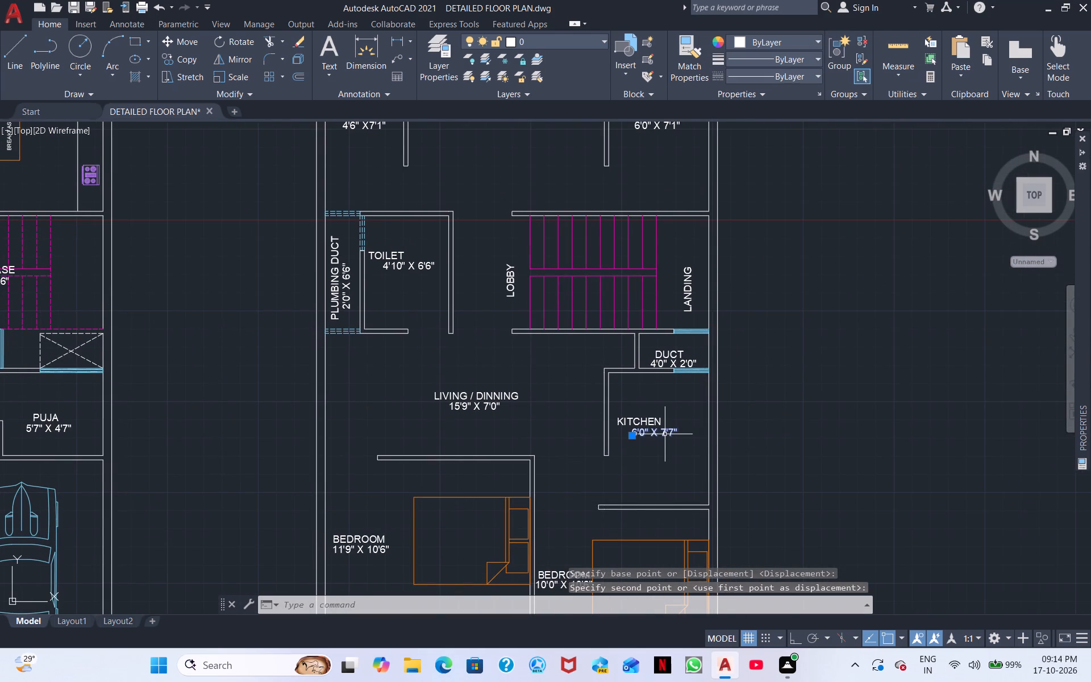
pyautogui.rightClick(664, 434)
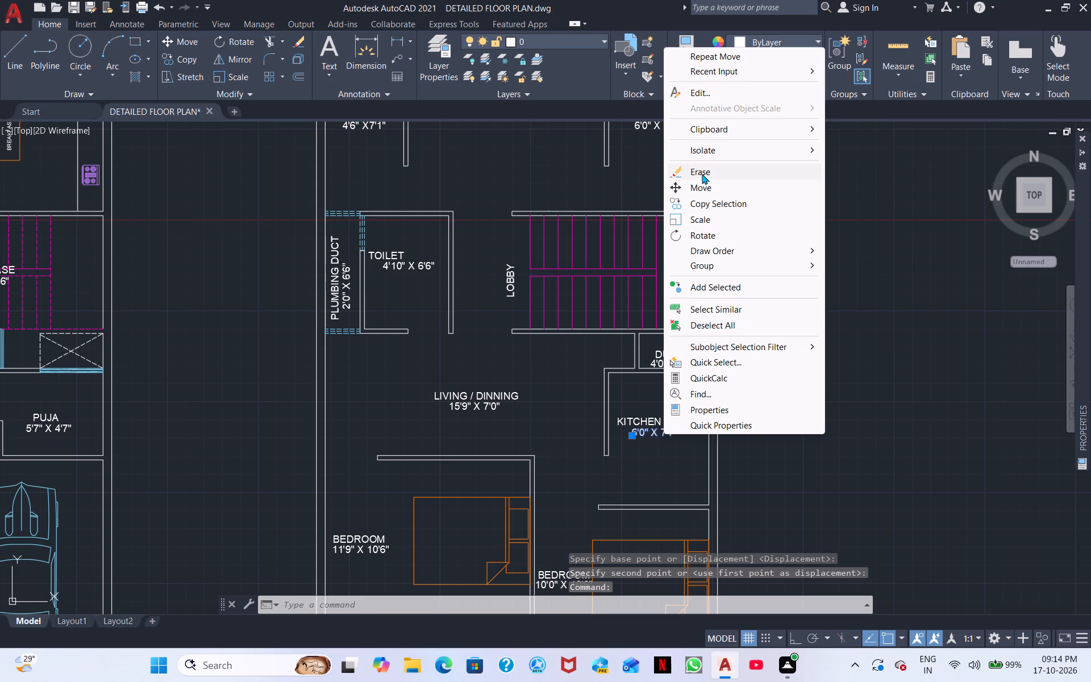
pyautogui.click(703, 189)
pyautogui.scroll(3, 719, 378)
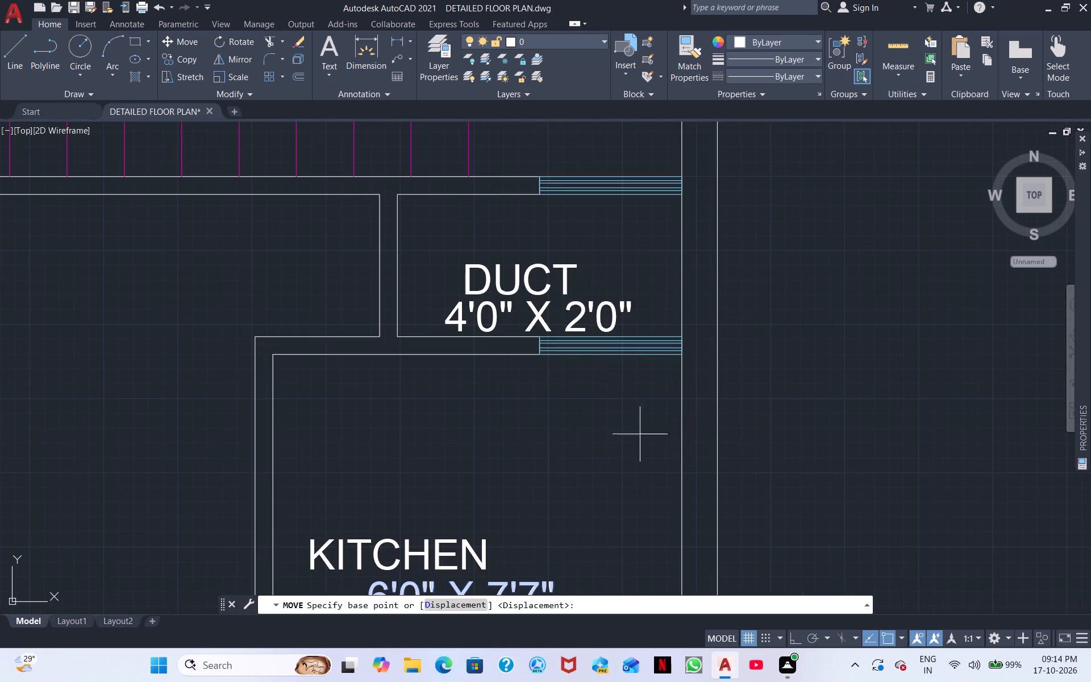
pyautogui.moveTo(573, 473); pyautogui.dragTo(684, 321, button='middle')
pyautogui.click(563, 440)
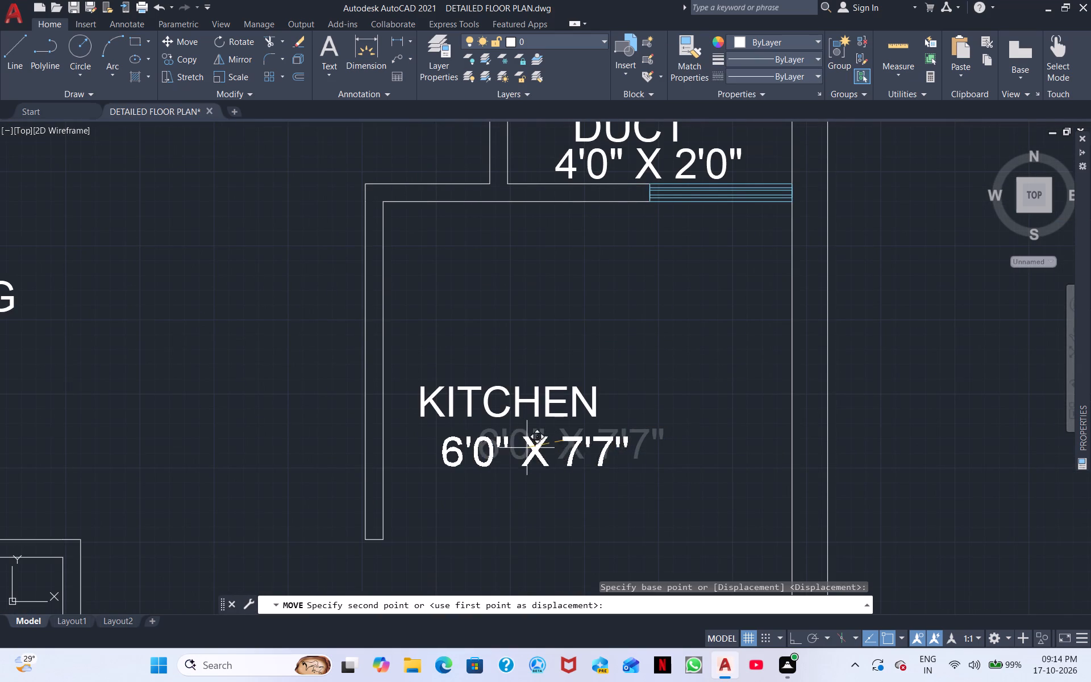
pyautogui.click(504, 444)
# Move the 4'10" X 6'6" size text beneath the TOILET label, toward the plumbing duct wall.
pyautogui.scroll(-2, 512, 440)
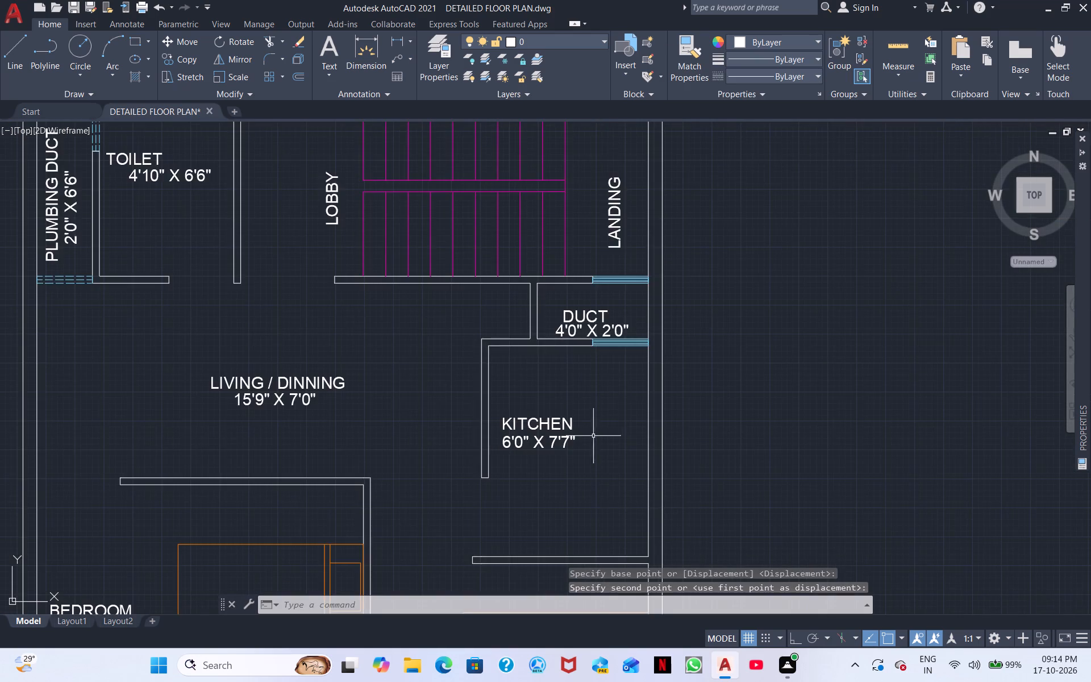
pyautogui.moveTo(406, 405); pyautogui.dragTo(646, 450, button='middle')
pyautogui.moveTo(548, 324); pyautogui.dragTo(832, 431, button='middle')
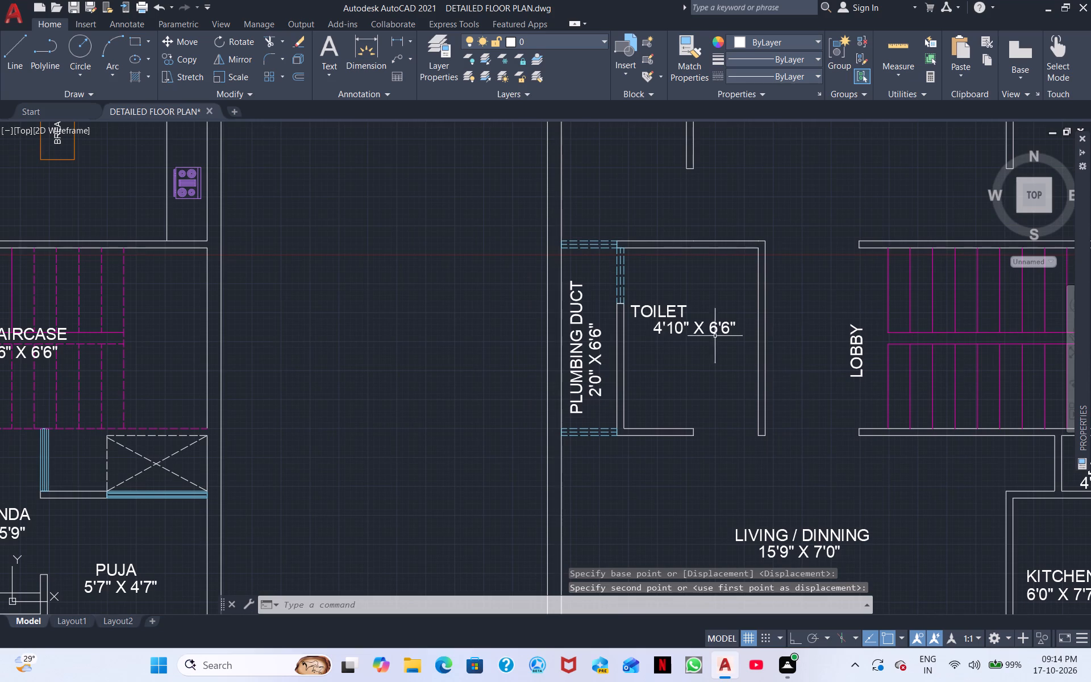
pyautogui.click(685, 327)
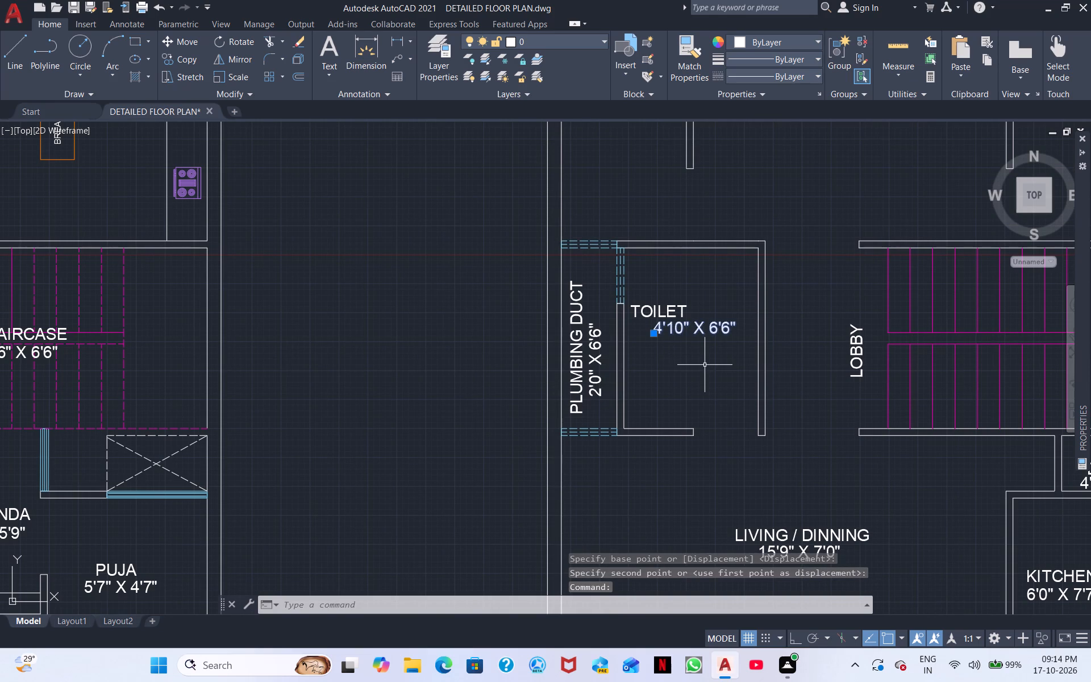
pyautogui.rightClick(705, 365)
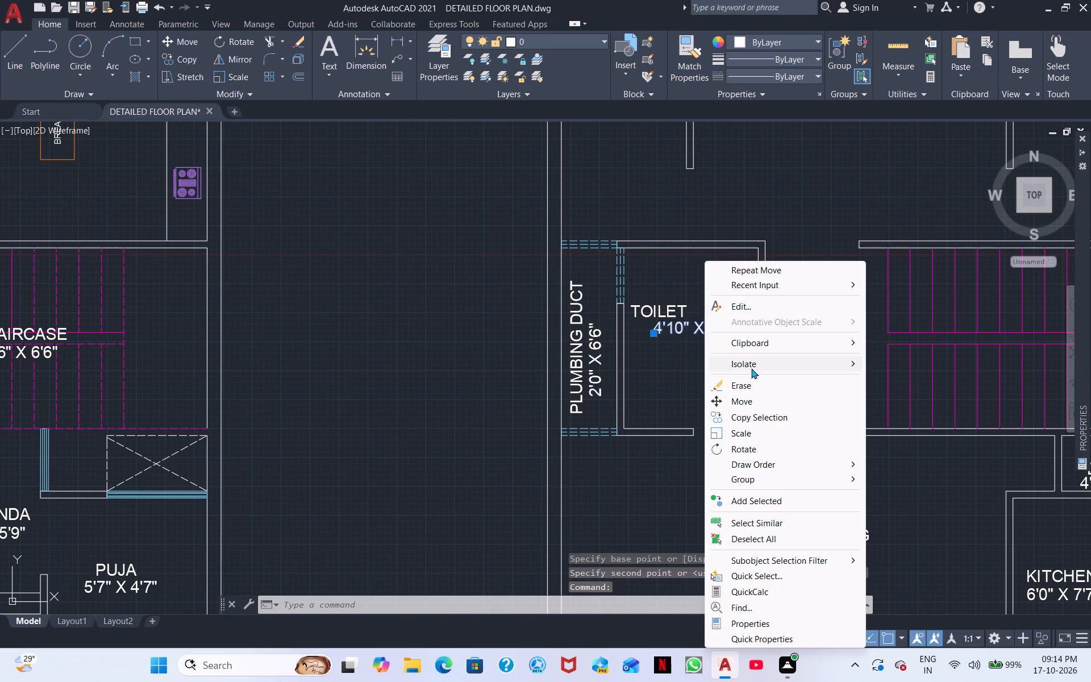
pyautogui.click(756, 400)
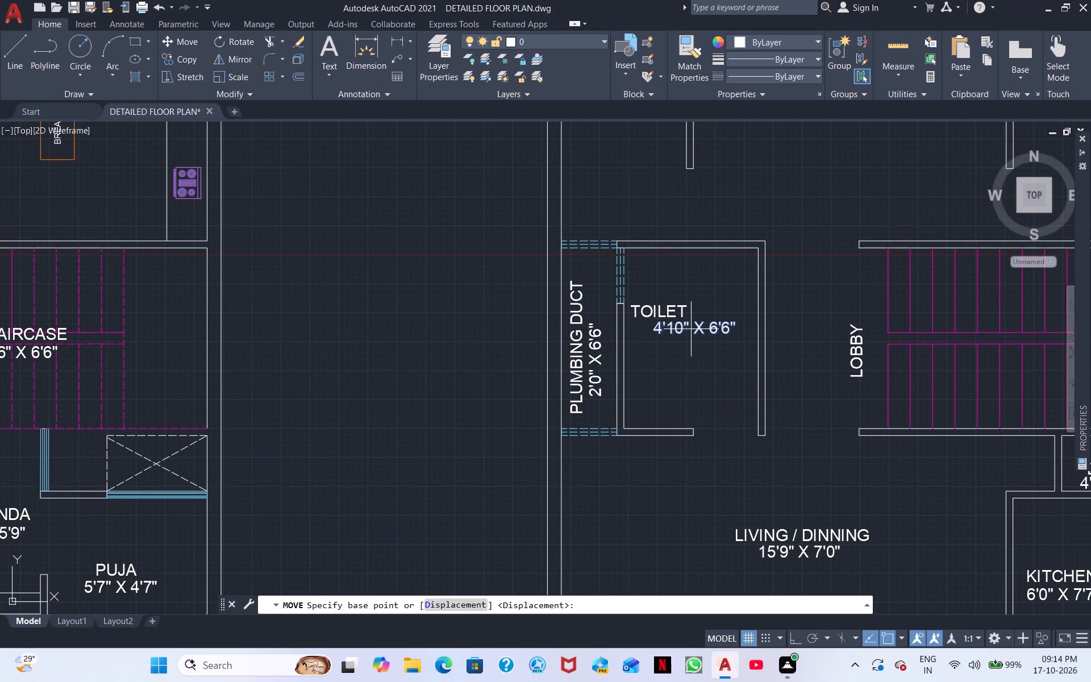
pyautogui.click(702, 328)
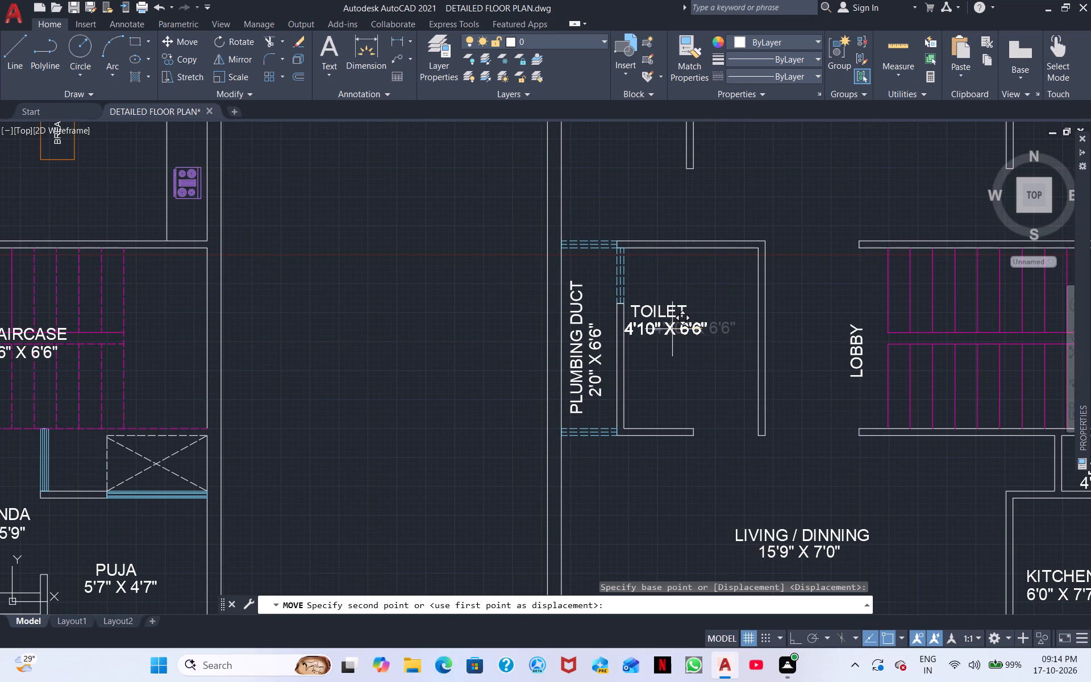
pyautogui.click(680, 331)
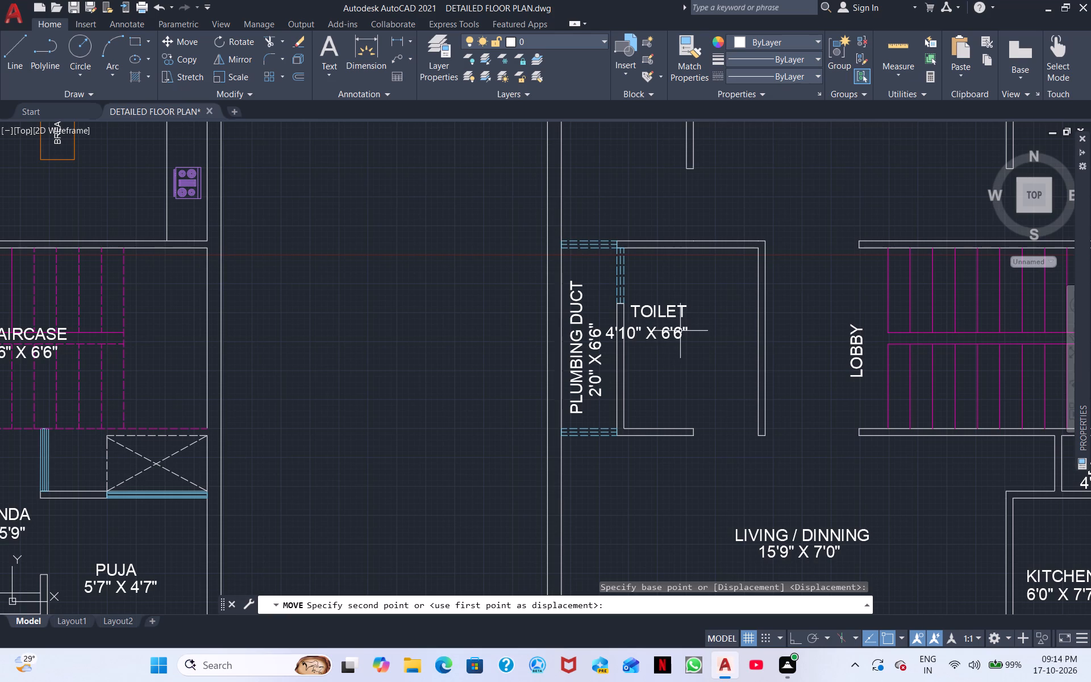
# Move the toilet's 4'10" X 6'6" size text clear of the plumbing duct wall, into the room.
pyautogui.click(661, 336)
pyautogui.rightClick(665, 335)
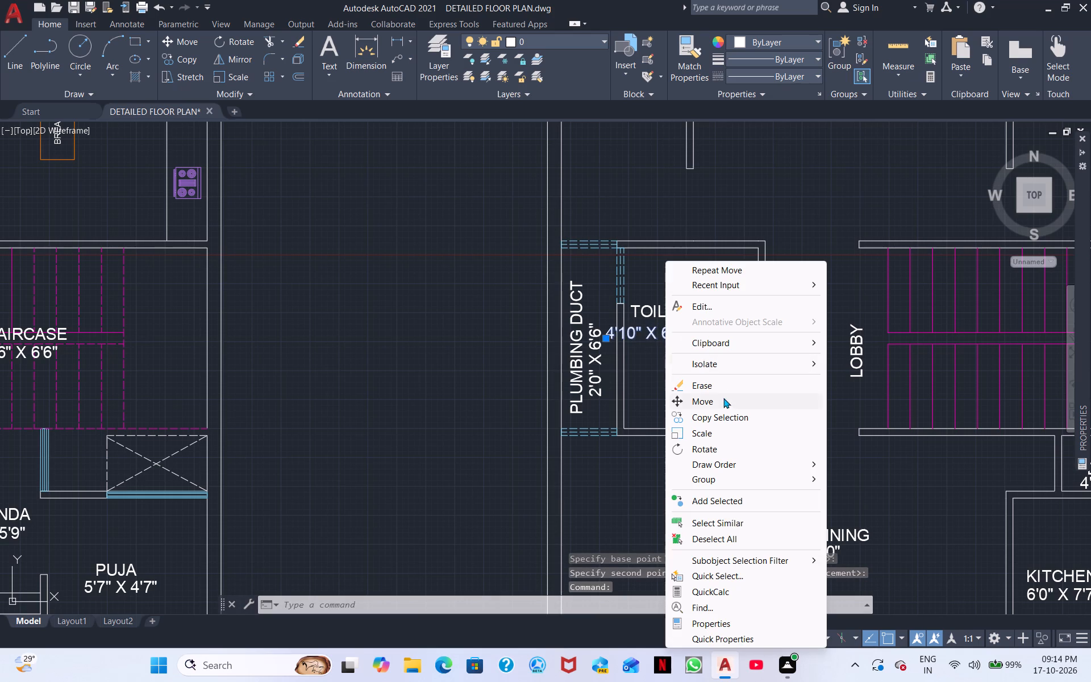
pyautogui.click(718, 399)
pyautogui.scroll(2, 618, 321)
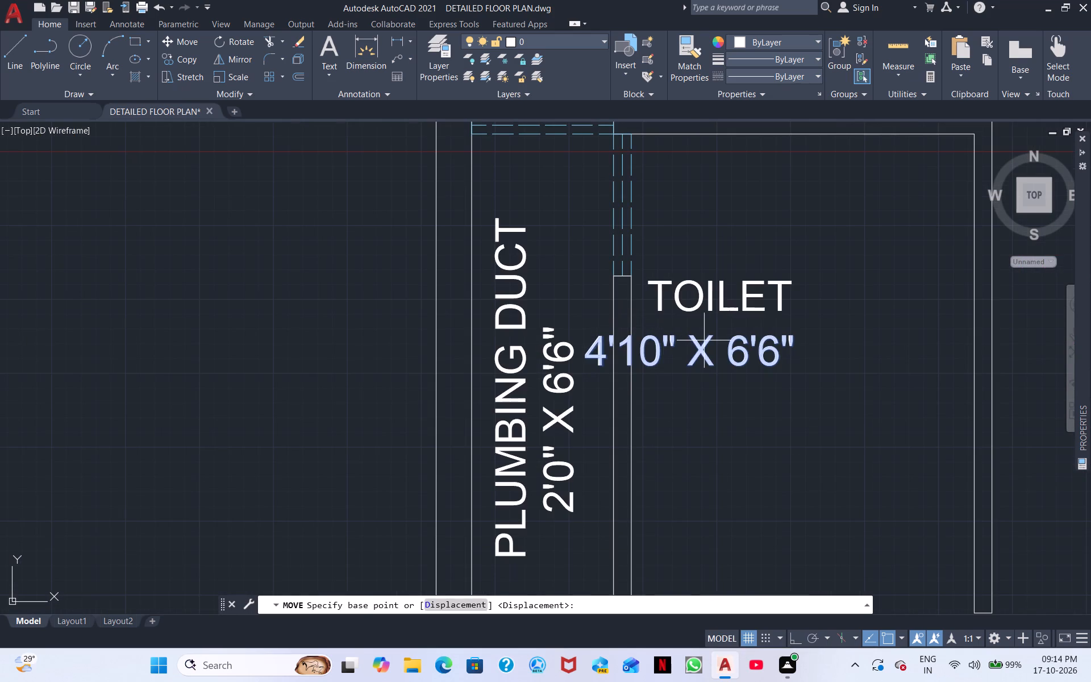
pyautogui.click(704, 340)
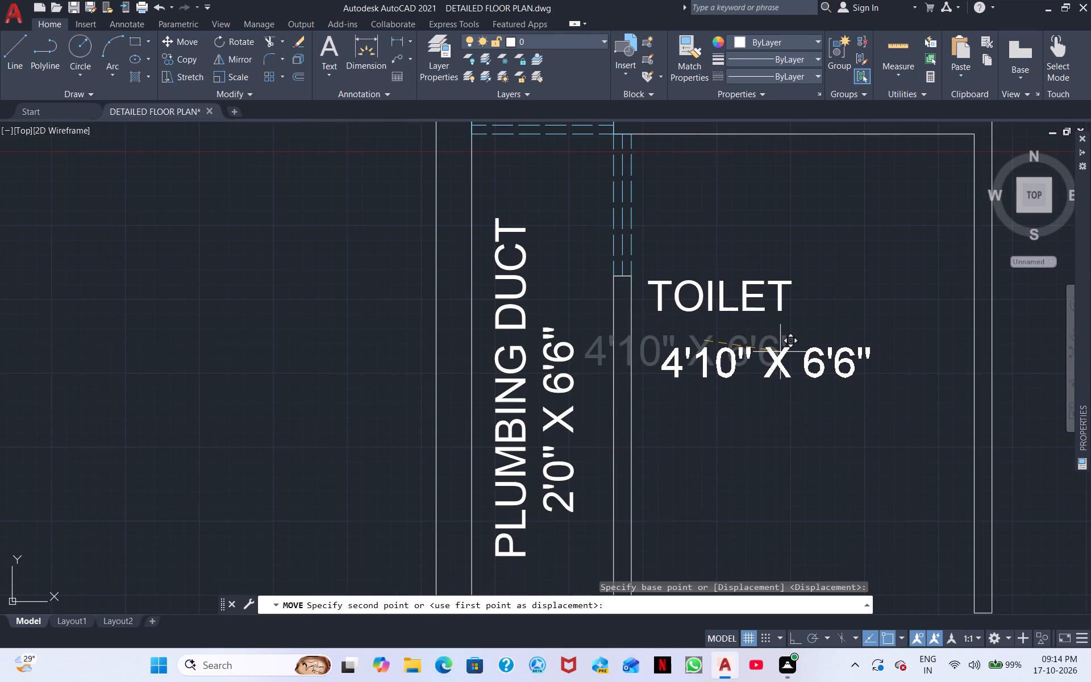
pyautogui.click(780, 354)
# Move the TOILET label beside the plumbing duct to sit centred directly above its 4'10" X 6'6" size text.
pyautogui.moveTo(783, 313); pyautogui.dragTo(778, 311)
pyautogui.click(715, 275)
pyautogui.rightClick(715, 275)
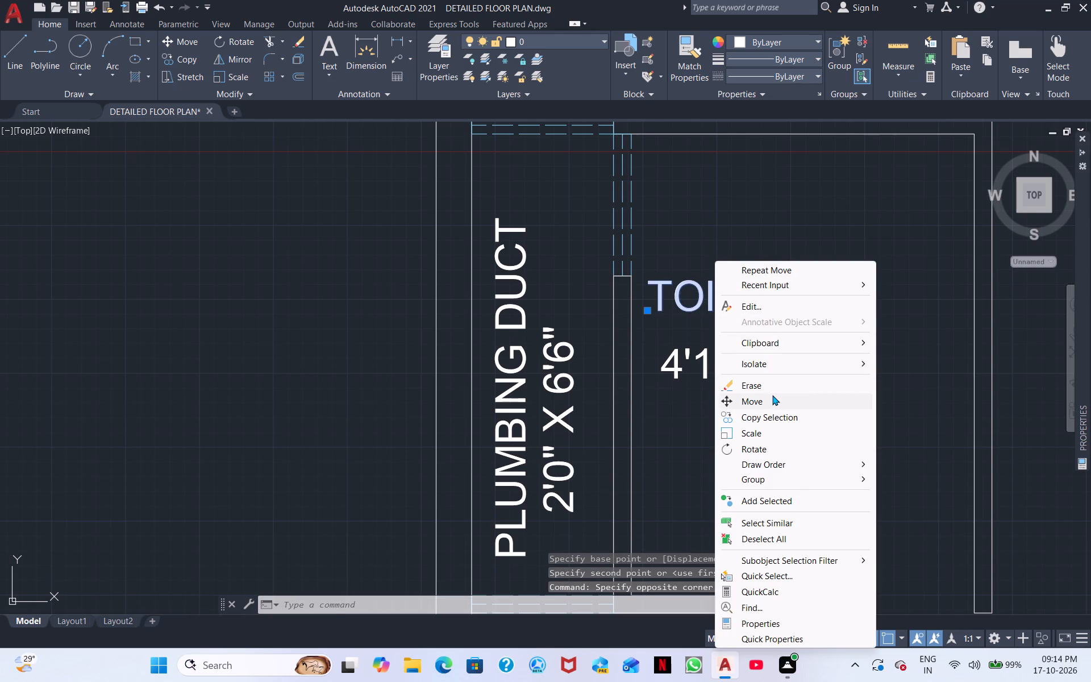
pyautogui.click(772, 395)
pyautogui.click(740, 300)
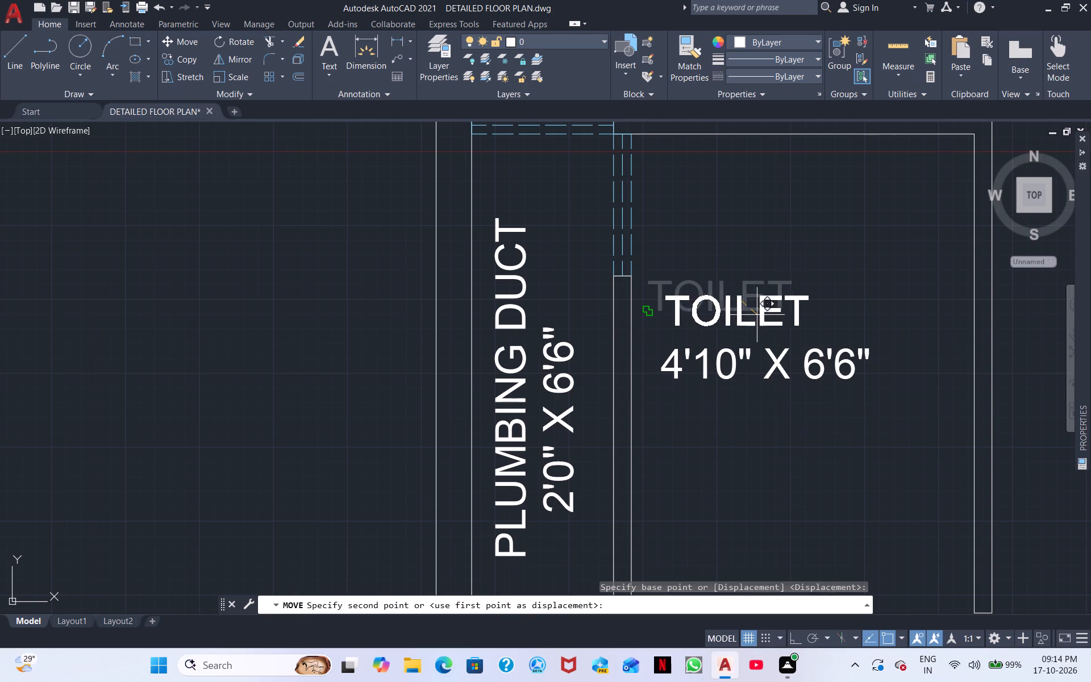
pyautogui.click(784, 324)
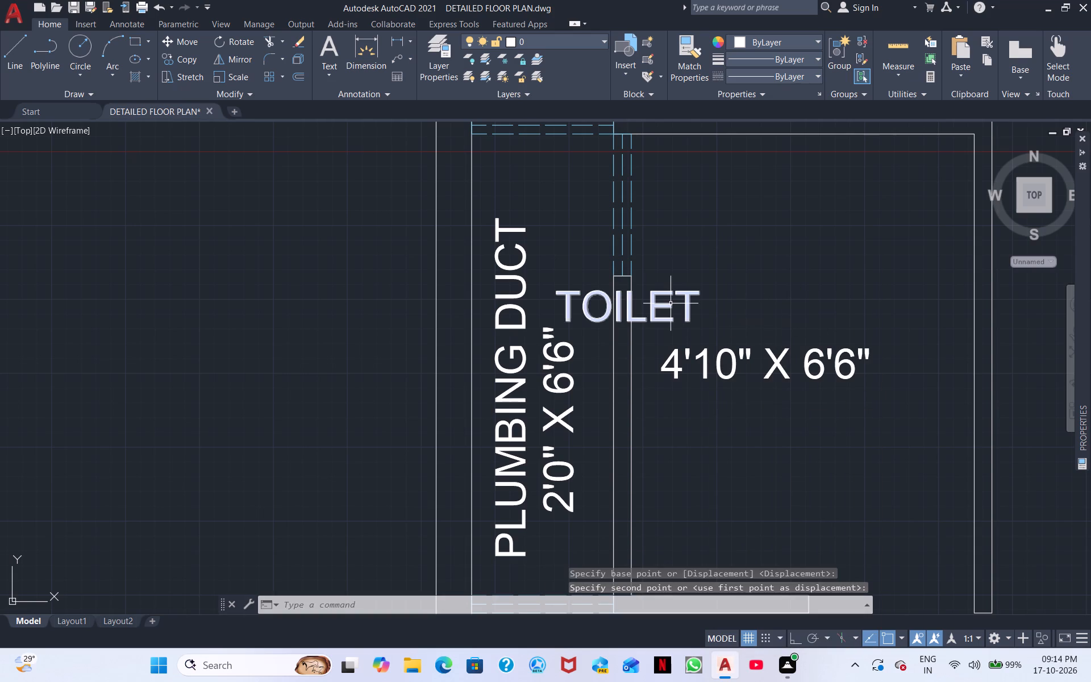
pyautogui.click(671, 303)
pyautogui.rightClick(742, 296)
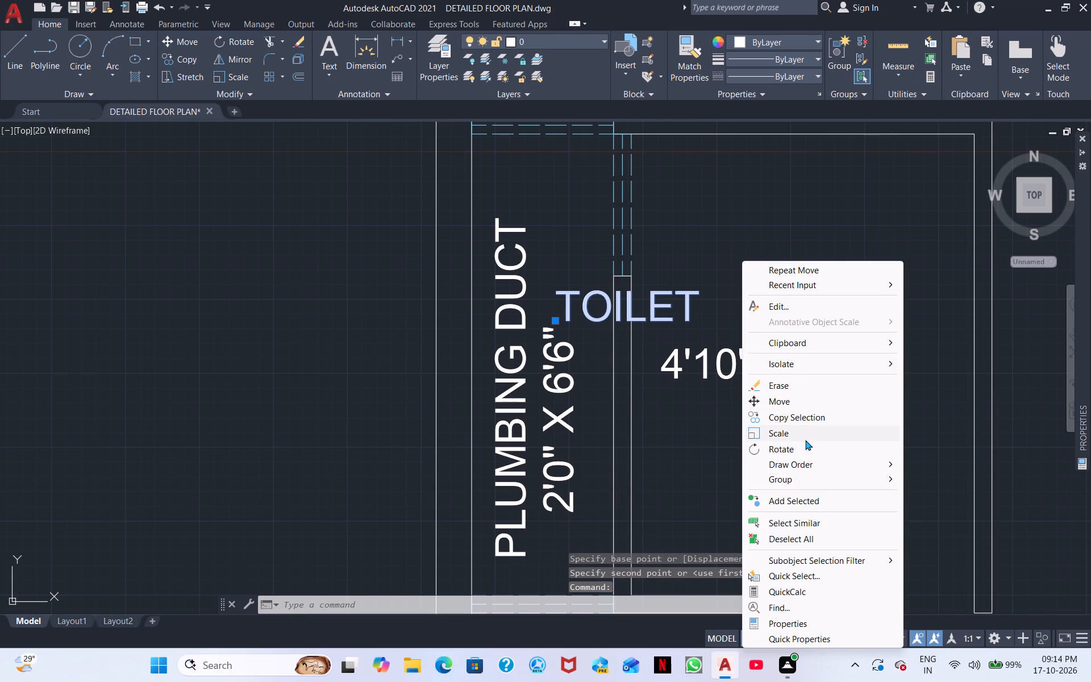
pyautogui.click(803, 406)
pyautogui.click(654, 317)
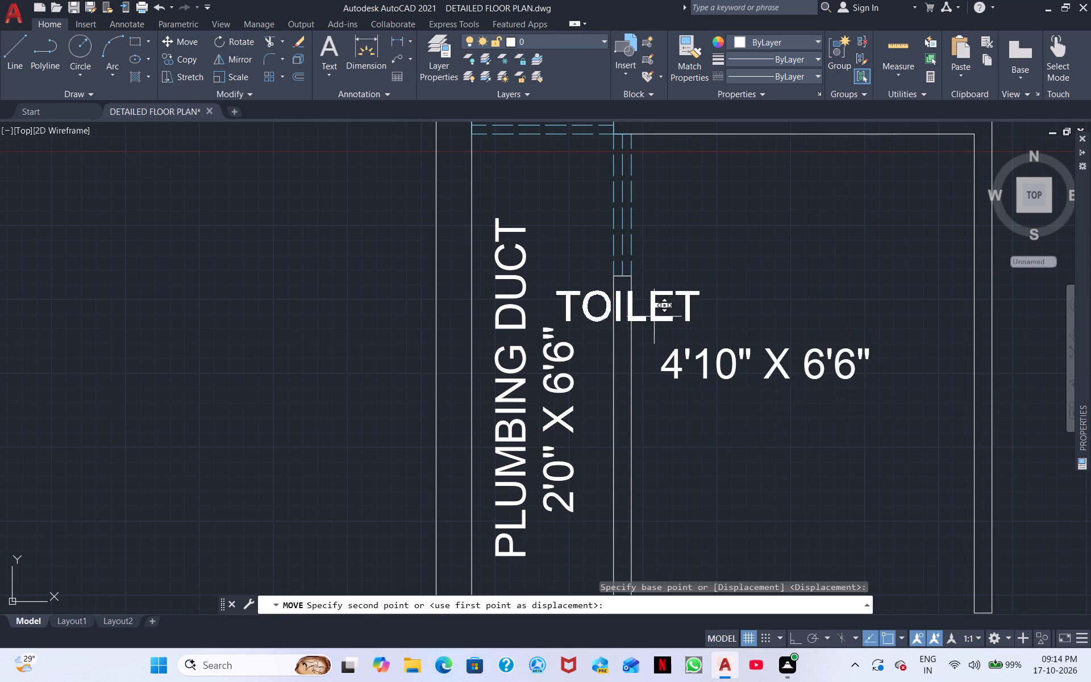
pyautogui.click(803, 331)
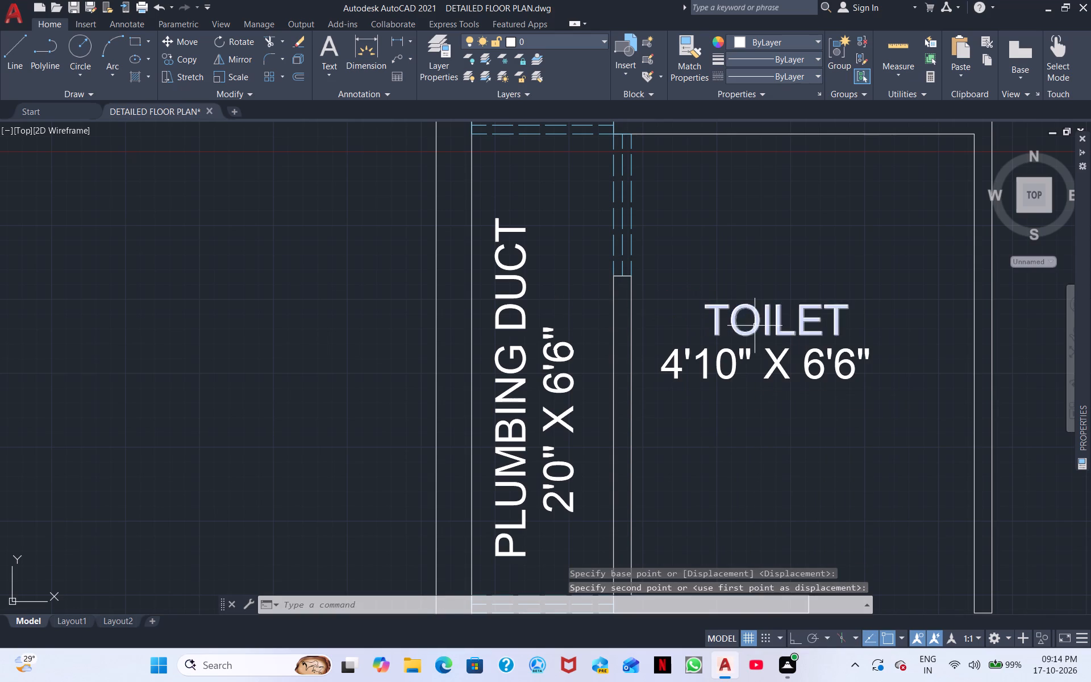
# Move the TOILET label in the room below the O.T.S to sit centred above its 4'6" X7'1" size text.
pyautogui.scroll(-1, 755, 325)
pyautogui.moveTo(774, 282); pyautogui.dragTo(529, 307, button='middle')
pyautogui.scroll(-2, 705, 317)
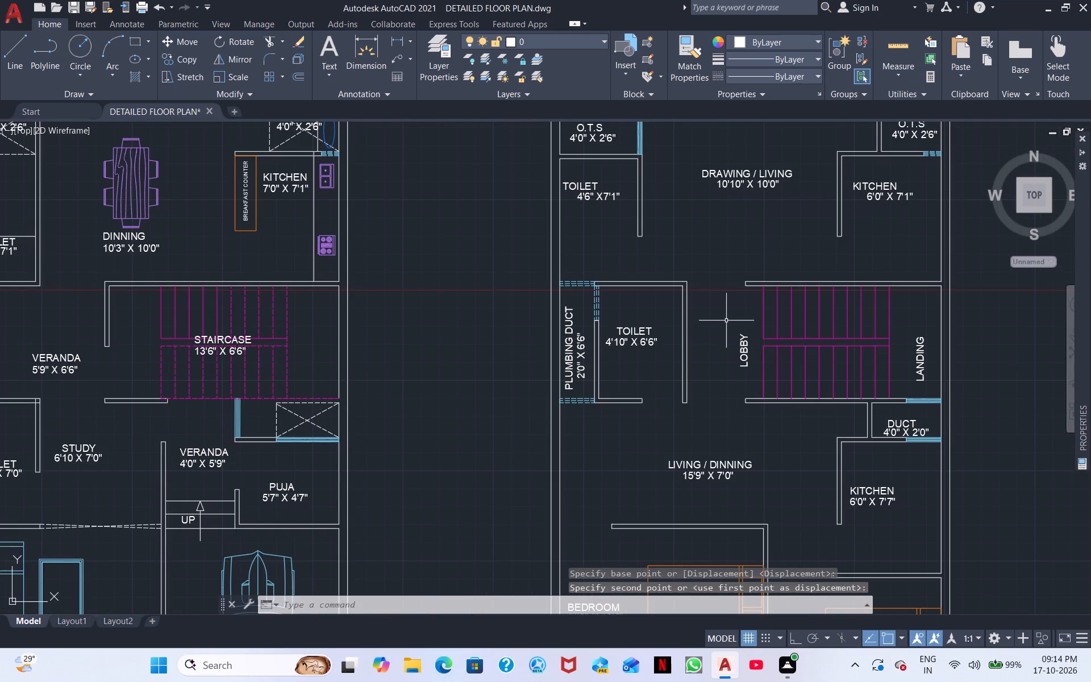
pyautogui.moveTo(725, 287); pyautogui.dragTo(720, 361, button='middle')
pyautogui.scroll(-1, 723, 311)
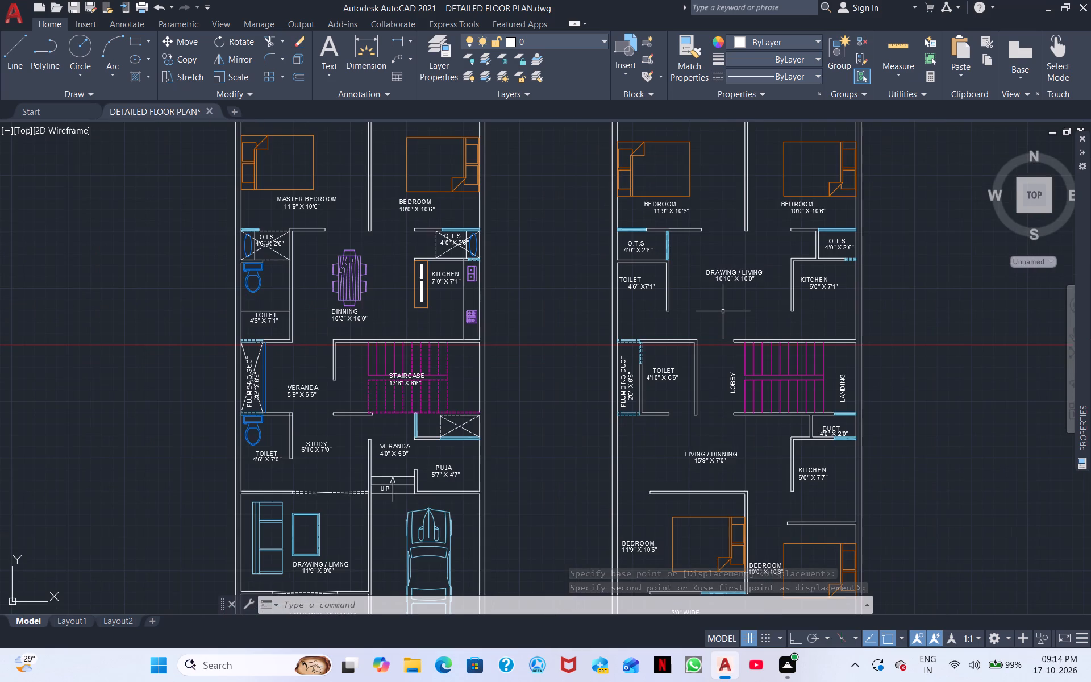
pyautogui.moveTo(714, 278); pyautogui.dragTo(696, 334, button='middle')
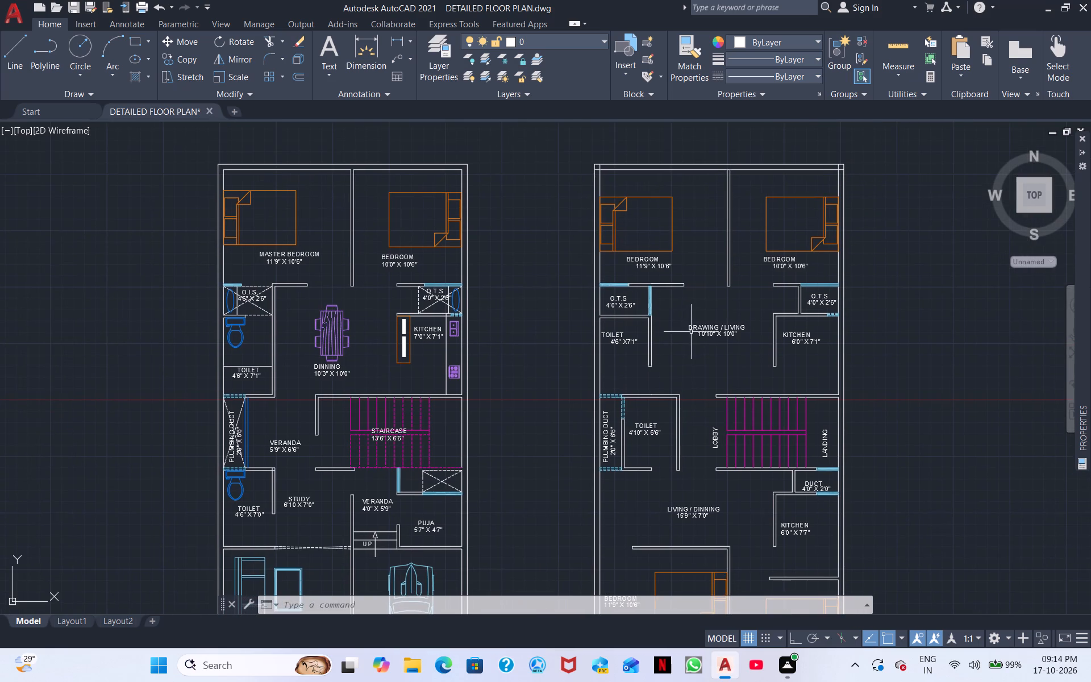
pyautogui.scroll(2, 772, 327)
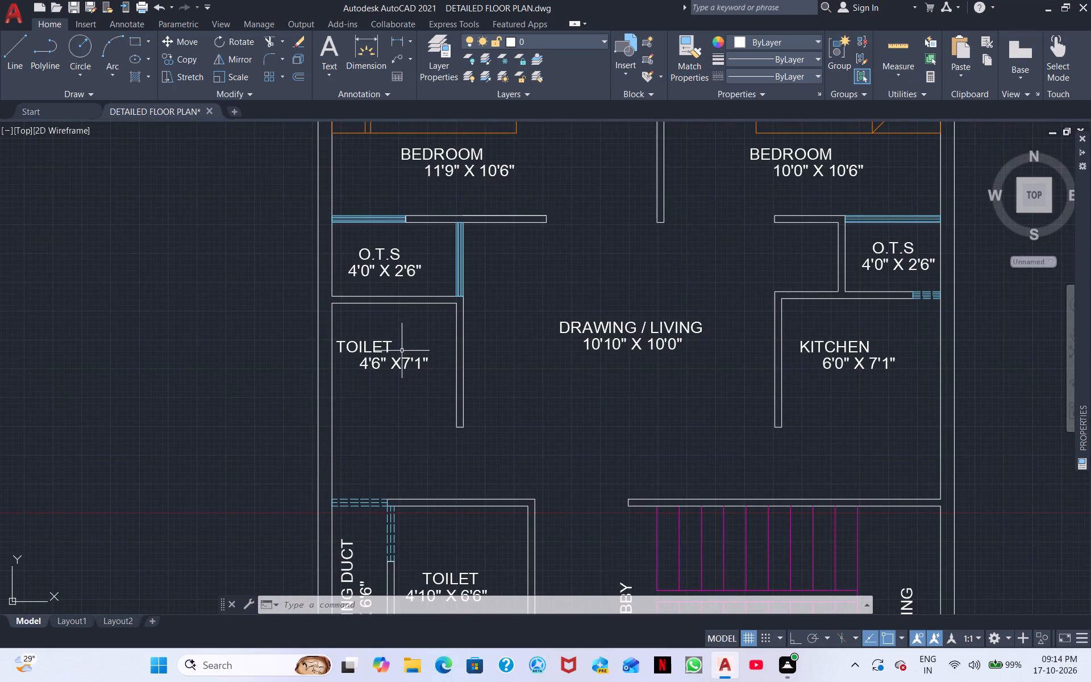
pyautogui.click(385, 345)
pyautogui.rightClick(385, 345)
pyautogui.scroll(1, 385, 345)
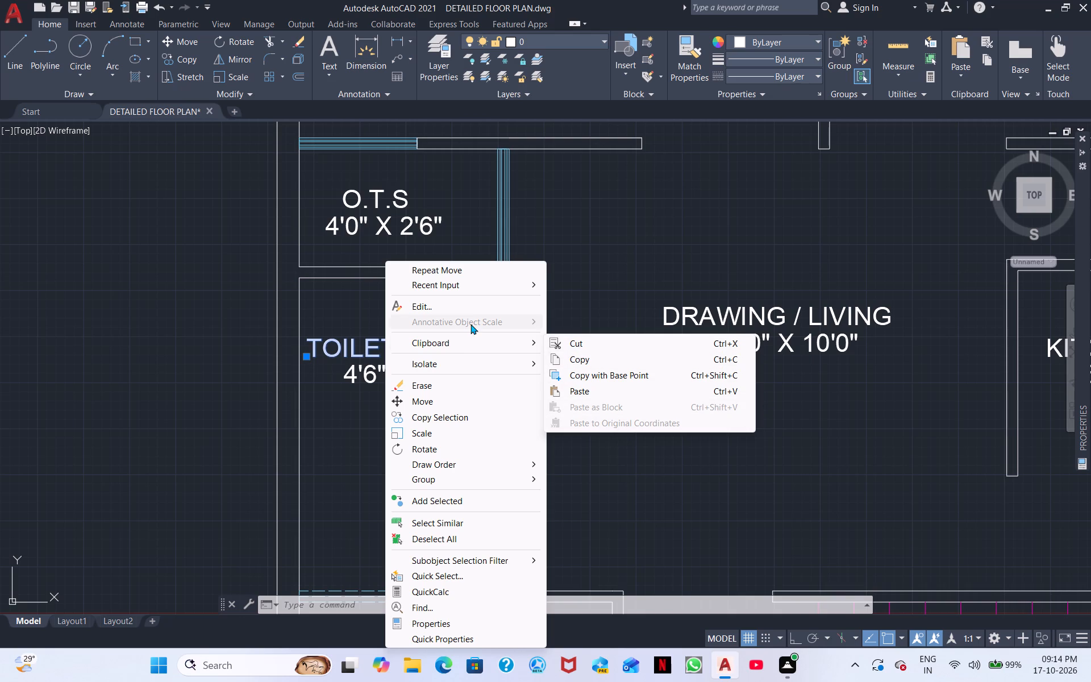
pyautogui.click(443, 401)
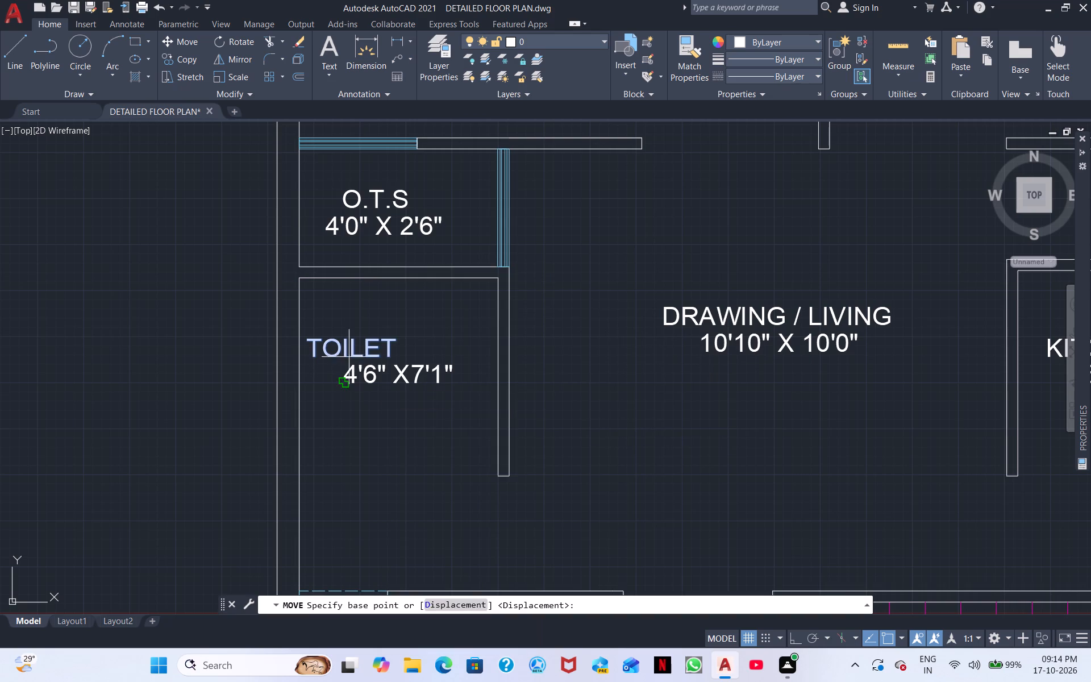
pyautogui.click(349, 343)
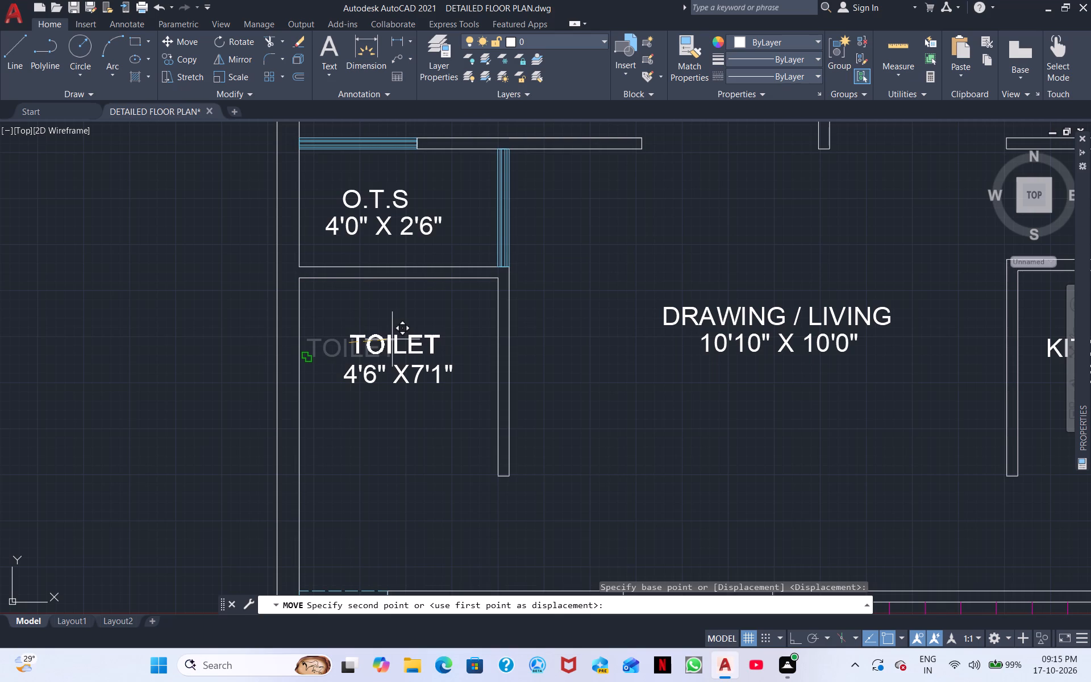
pyautogui.click(392, 339)
pyautogui.scroll(3, 327, 360)
pyautogui.click(327, 360)
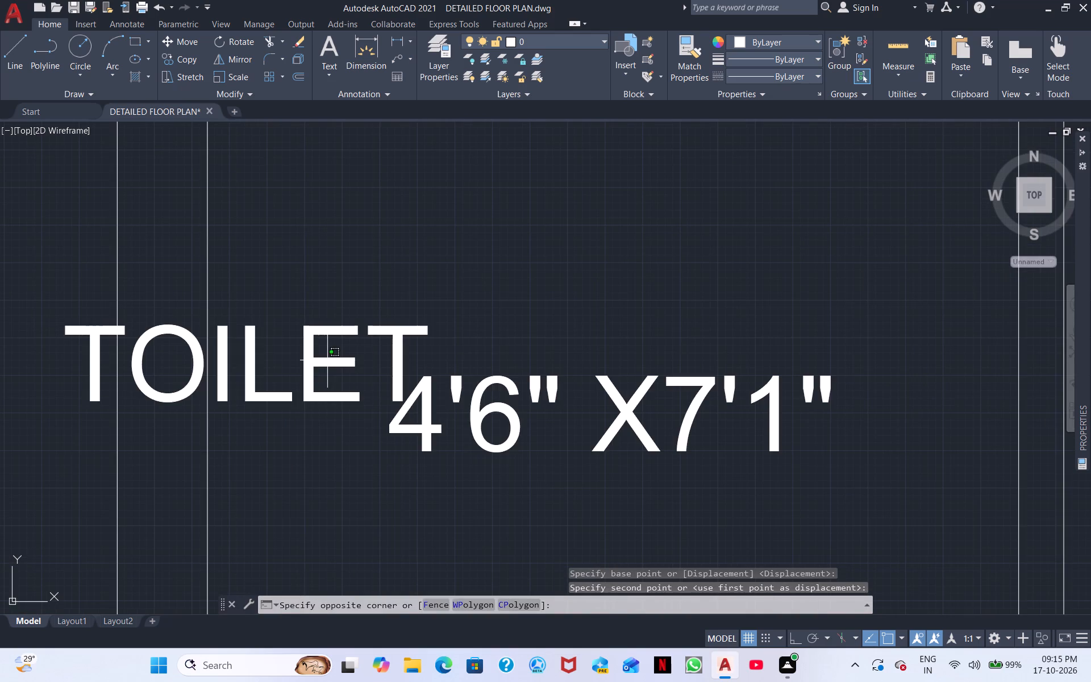
pyautogui.rightClick(327, 360)
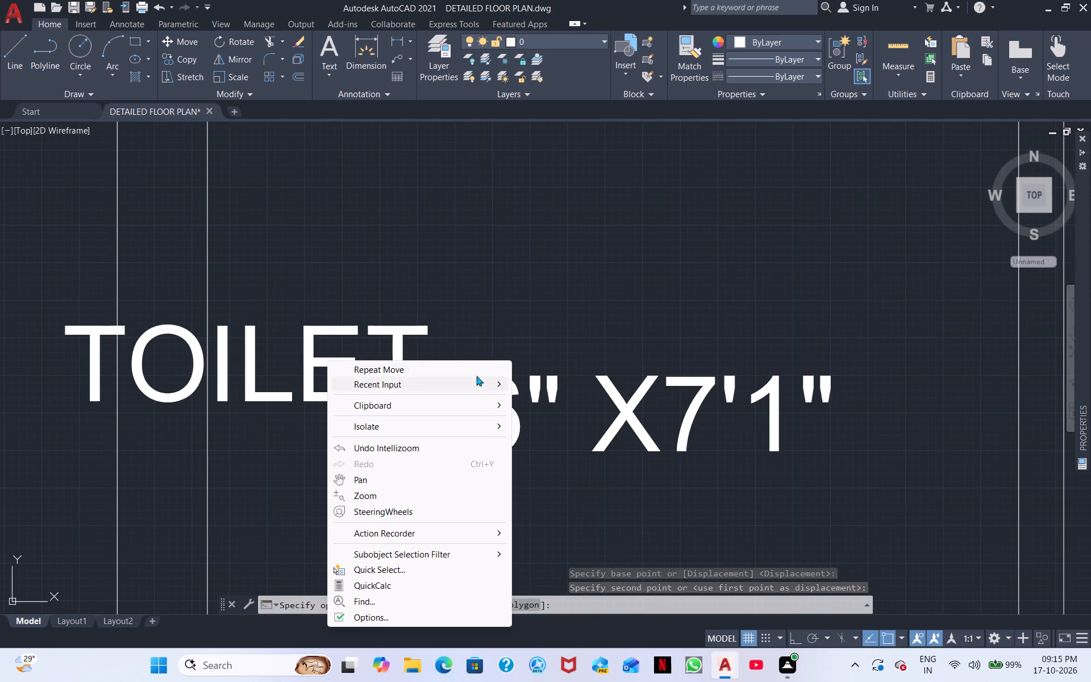
pyautogui.click(548, 283)
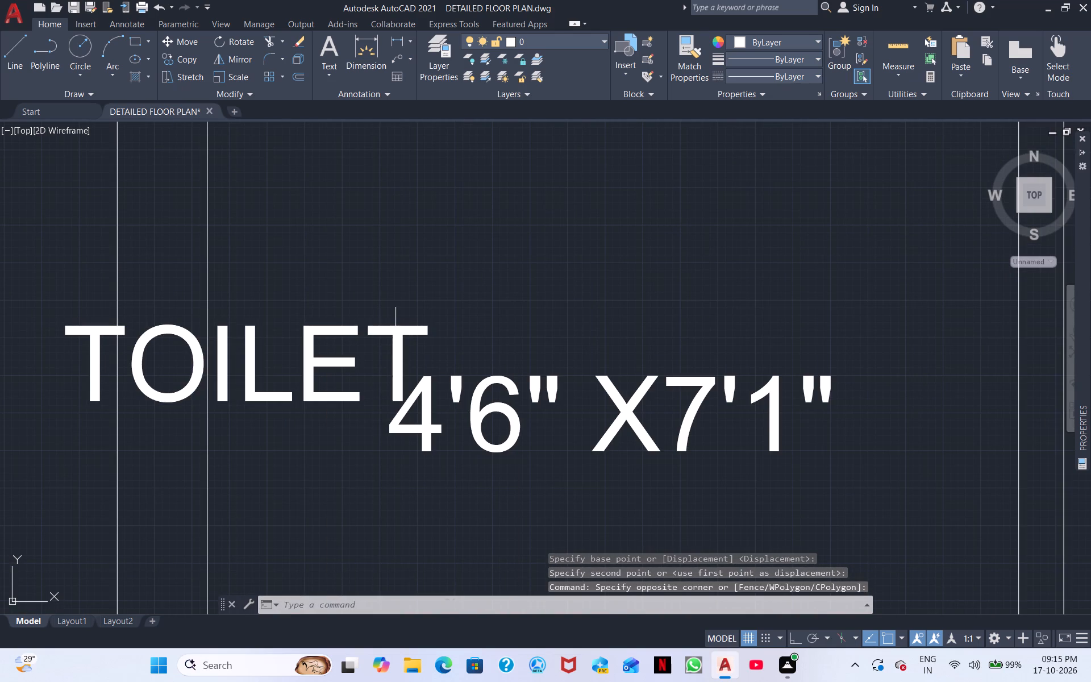
pyautogui.click(397, 334)
pyautogui.moveTo(398, 337); pyautogui.dragTo(357, 330)
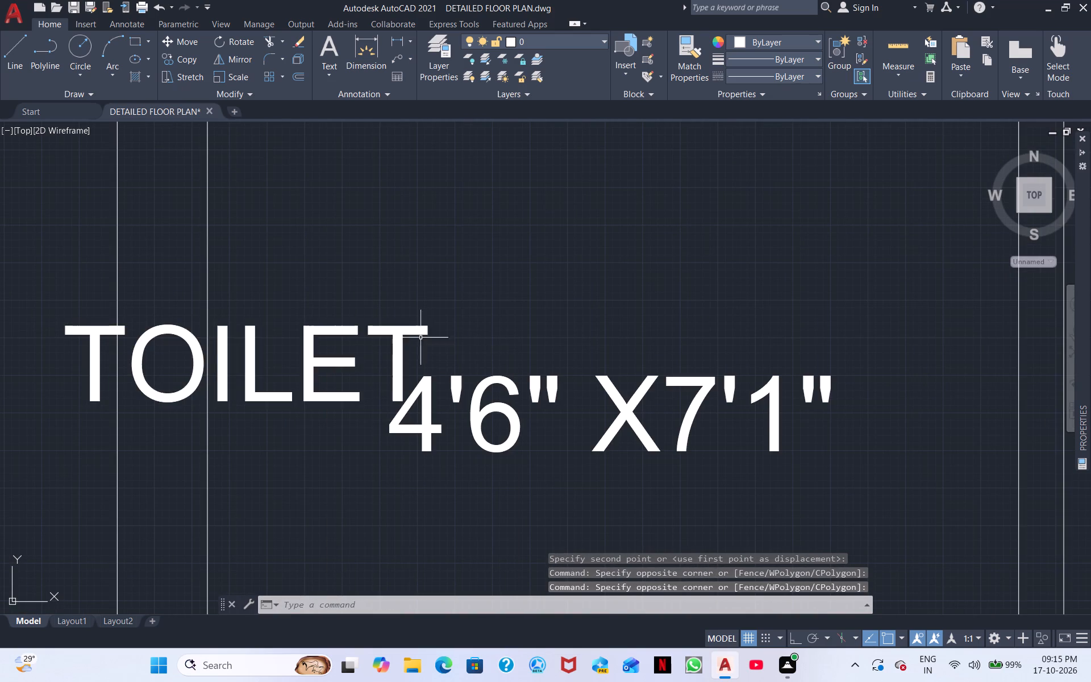
pyautogui.click(403, 333)
pyautogui.rightClick(494, 312)
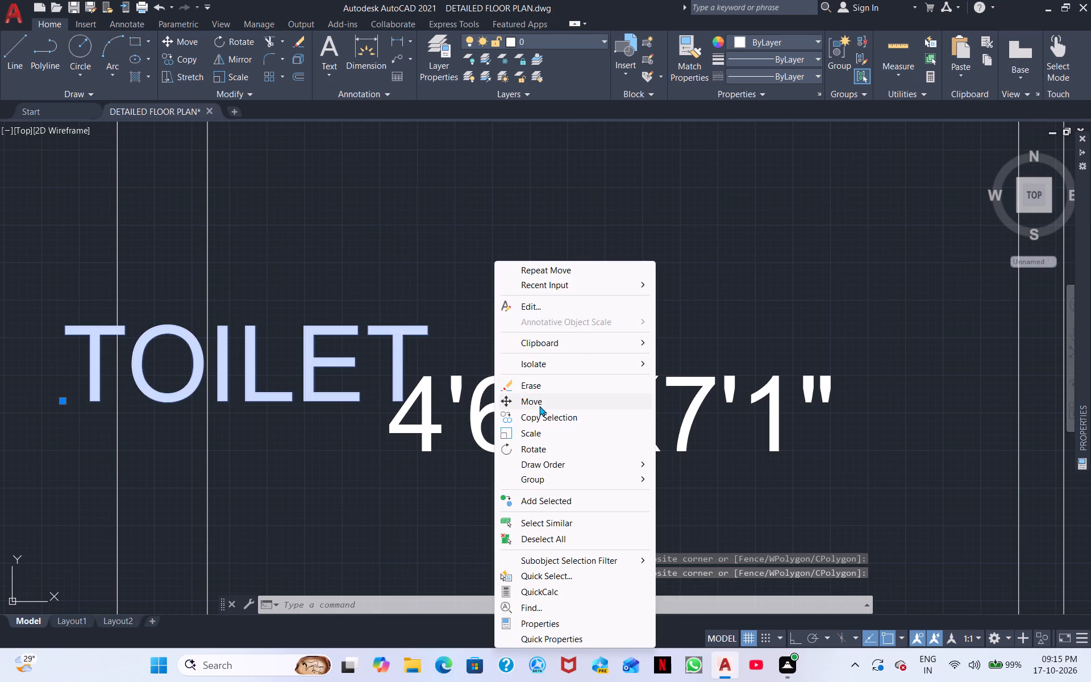
pyautogui.click(539, 406)
pyautogui.click(314, 355)
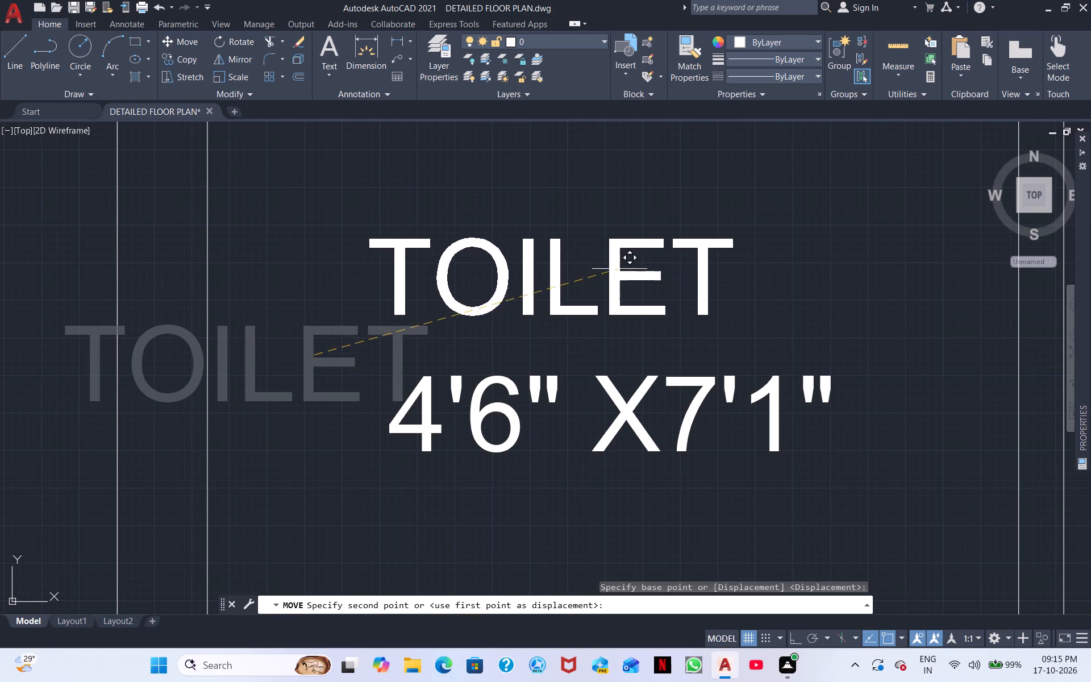
pyautogui.click(688, 278)
# Move the KITCHEN label beside the drawing / living room to sit centred above its 6'0" X 7'1" size text.
pyautogui.scroll(-1, 689, 280)
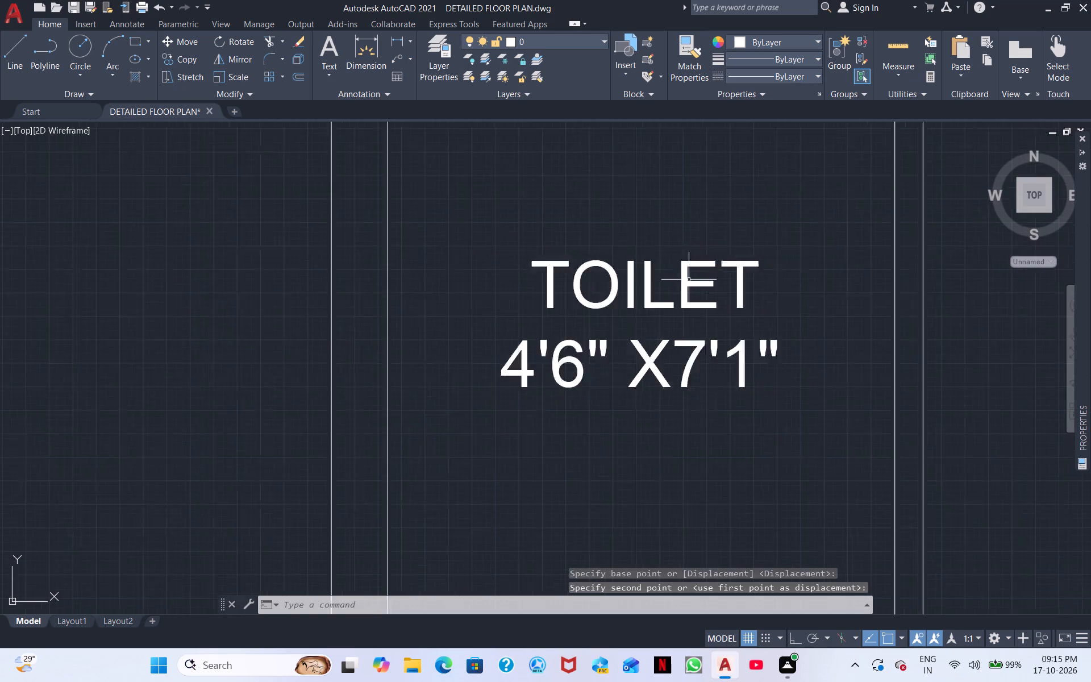
pyautogui.scroll(-1, 689, 280)
pyautogui.scroll(-1, 777, 323)
pyautogui.moveTo(749, 318); pyautogui.dragTo(619, 444, button='middle')
pyautogui.scroll(-1, 610, 410)
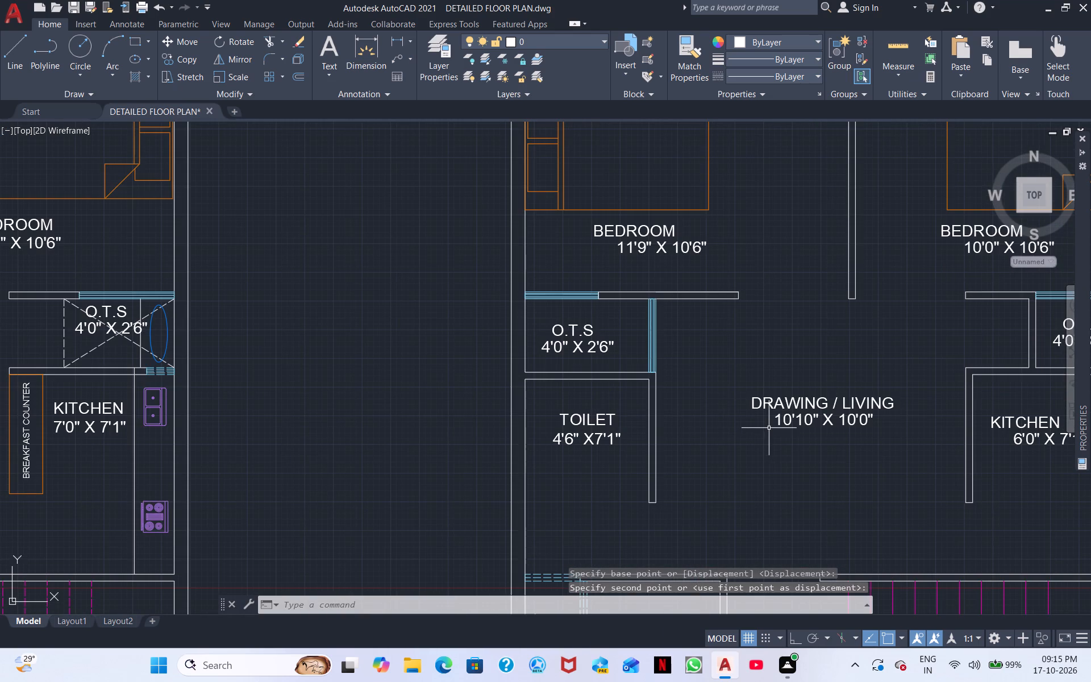
pyautogui.scroll(1, 934, 450)
pyautogui.moveTo(934, 450); pyautogui.dragTo(740, 390, button='middle')
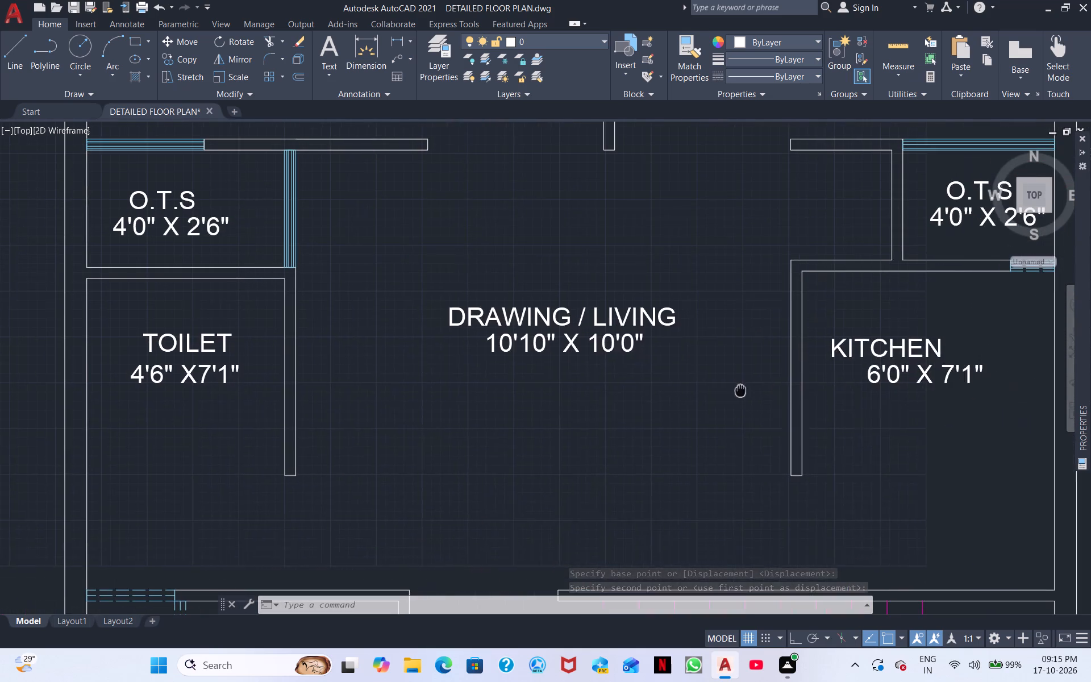
pyautogui.moveTo(740, 390); pyautogui.dragTo(739, 390, button='middle')
pyautogui.click(919, 342)
pyautogui.rightClick(919, 342)
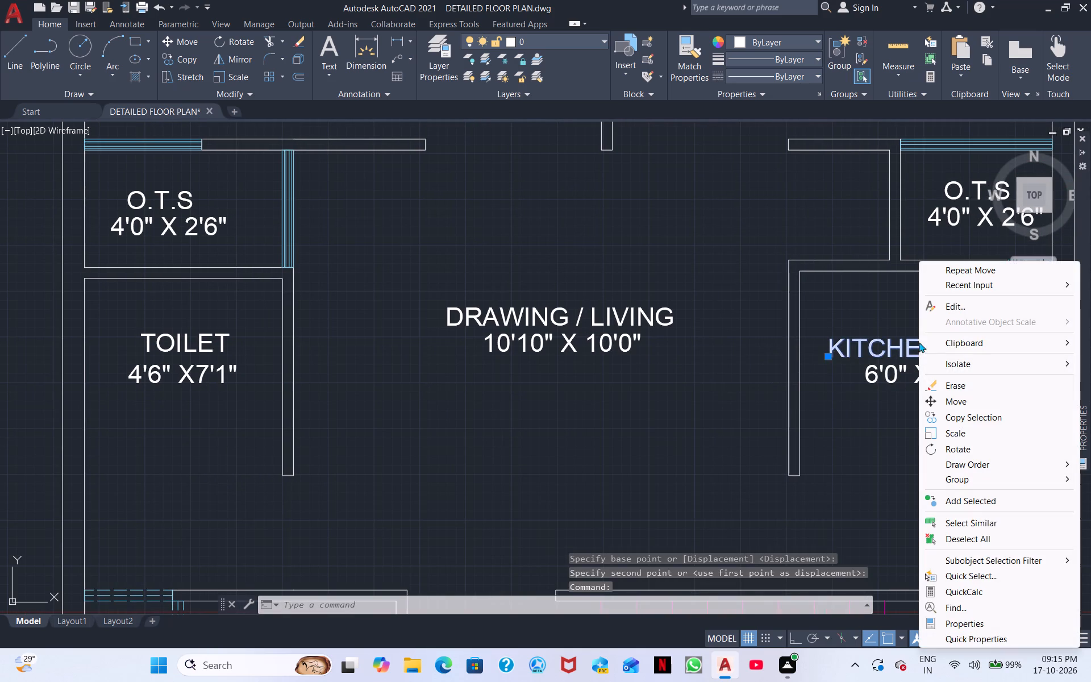
pyautogui.click(971, 405)
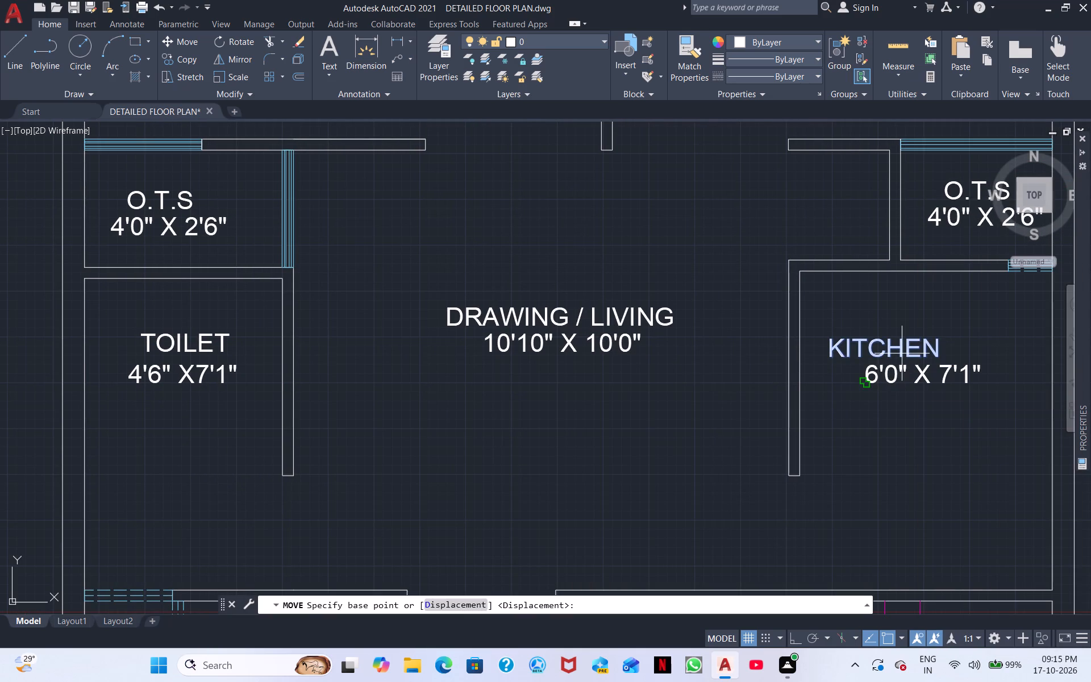
pyautogui.click(901, 347)
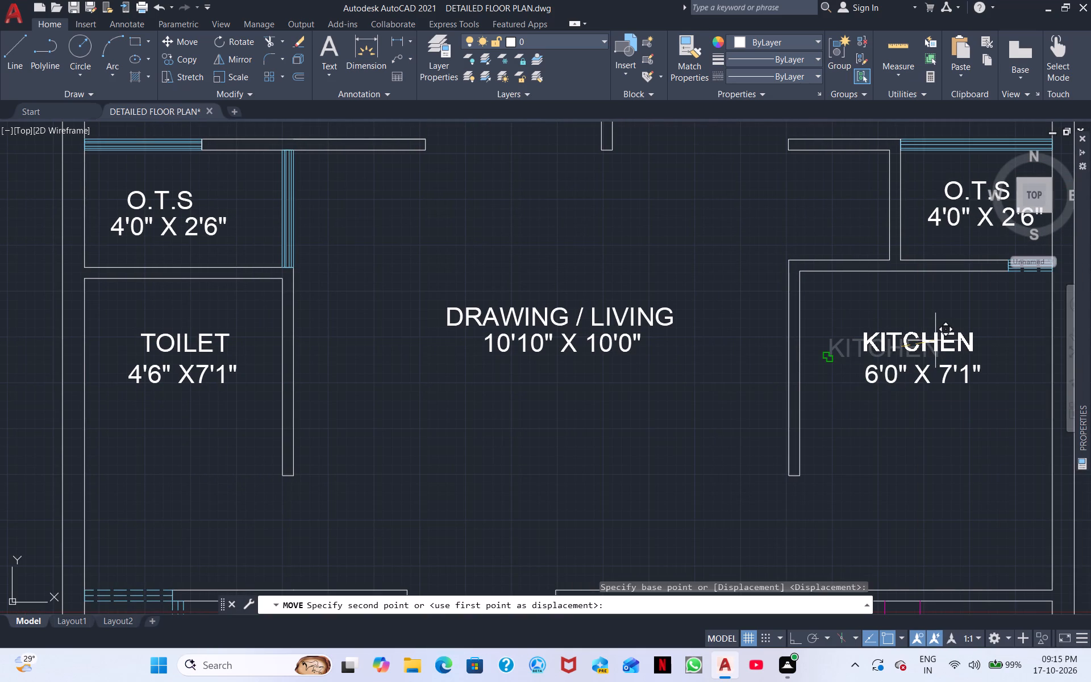
pyautogui.click(938, 344)
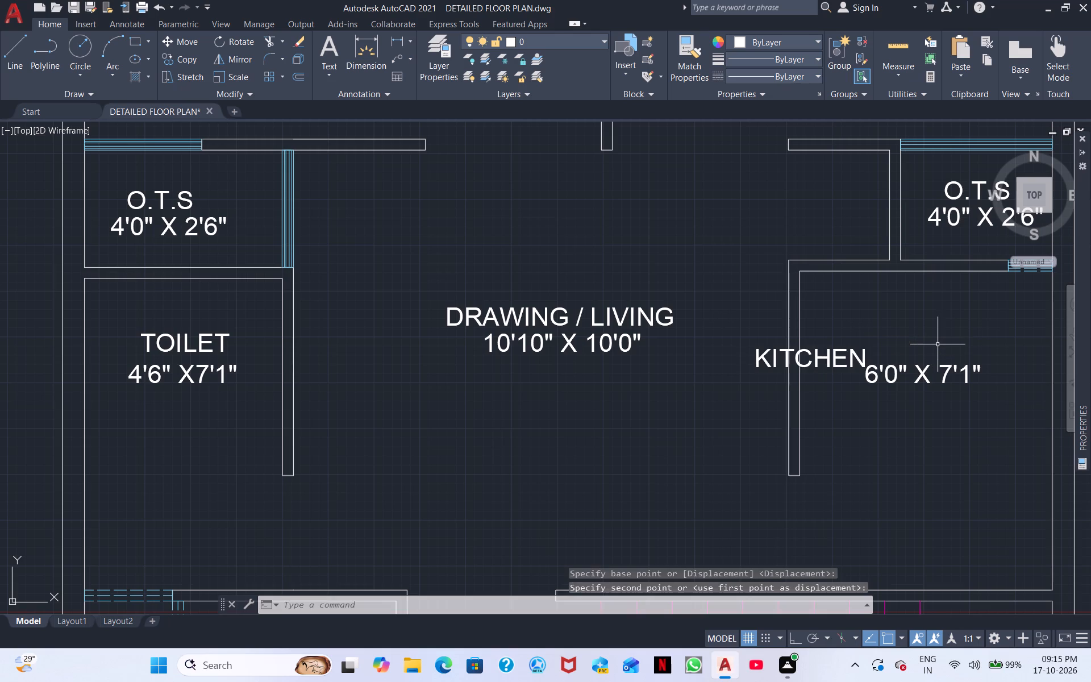
pyautogui.click(839, 357)
pyautogui.rightClick(840, 358)
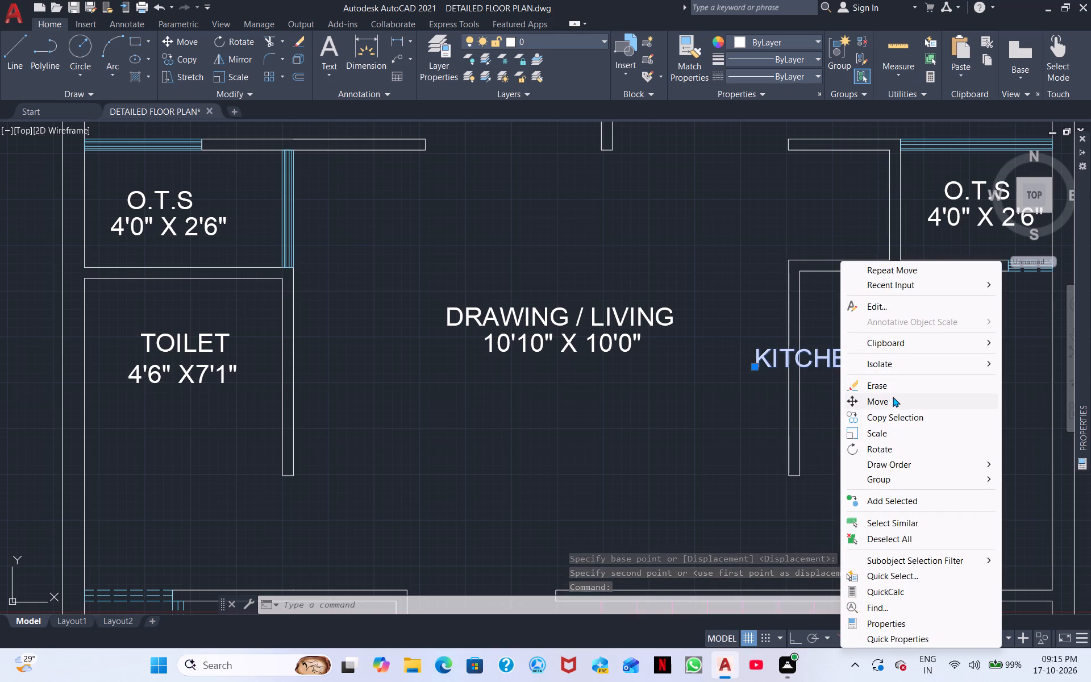
pyautogui.click(890, 402)
pyautogui.click(848, 363)
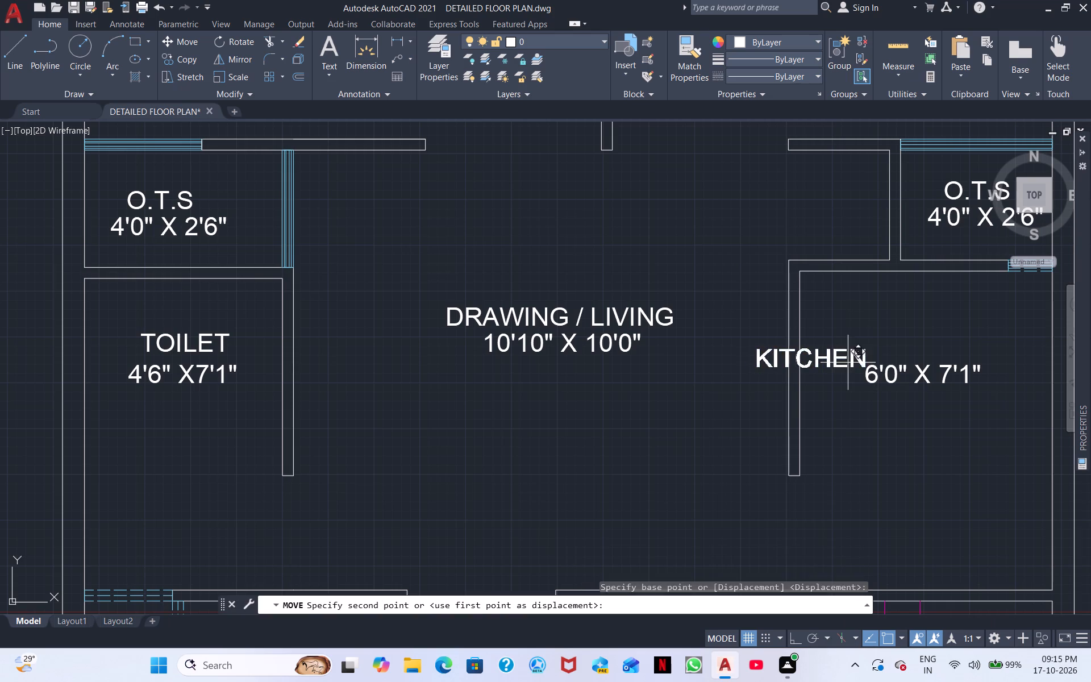
pyautogui.click(960, 346)
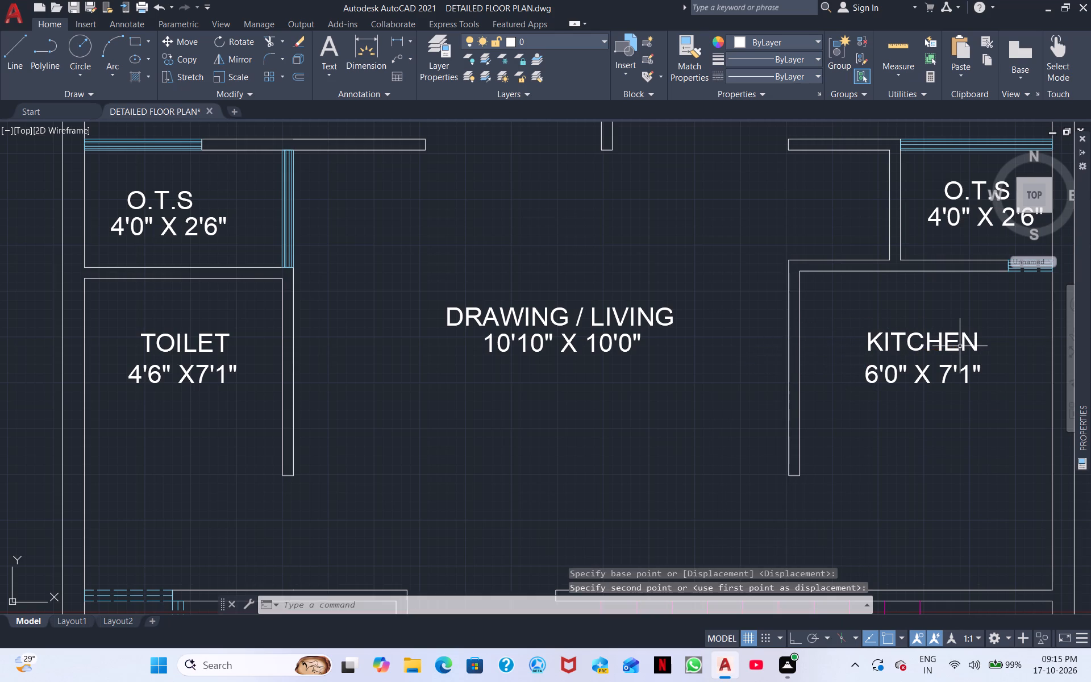
# Move the BEDROOM label in the second plan's upper bedroom above the kitchen side to sit directly above its 10'0" X 10'6" size text.
pyautogui.moveTo(961, 343); pyautogui.dragTo(720, 496, button='middle')
pyautogui.scroll(1, 729, 438)
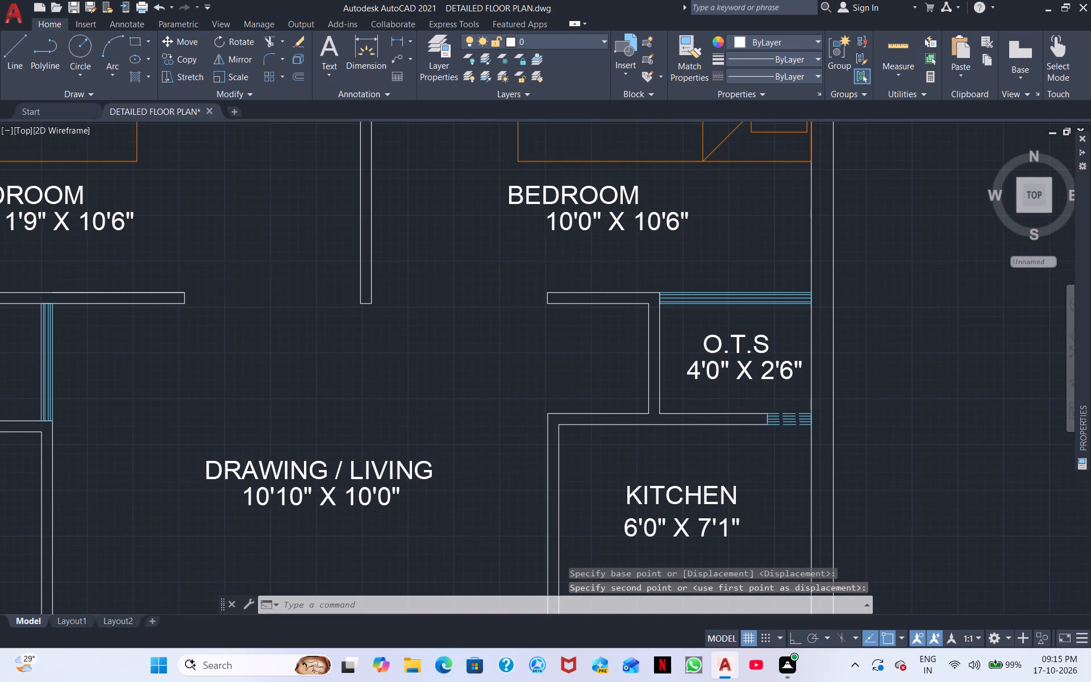
pyautogui.scroll(-3, 728, 440)
pyautogui.scroll(2, 672, 385)
pyautogui.moveTo(556, 409); pyautogui.dragTo(626, 460, button='middle')
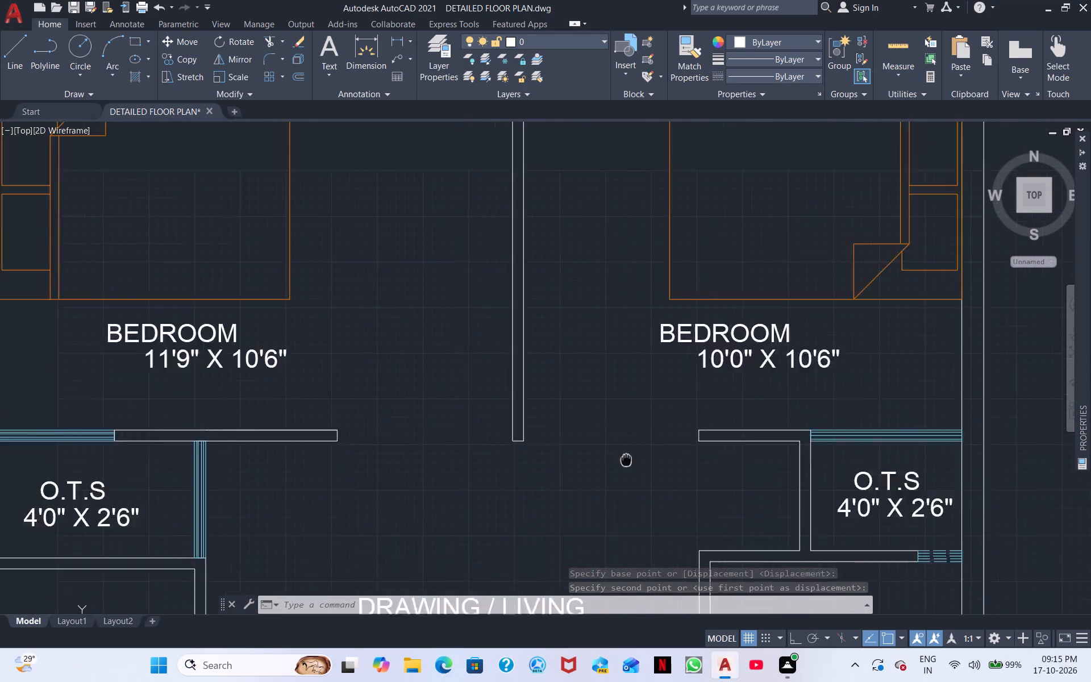
pyautogui.moveTo(626, 460); pyautogui.dragTo(768, 483, button='middle')
pyautogui.click(842, 361)
pyautogui.rightClick(842, 361)
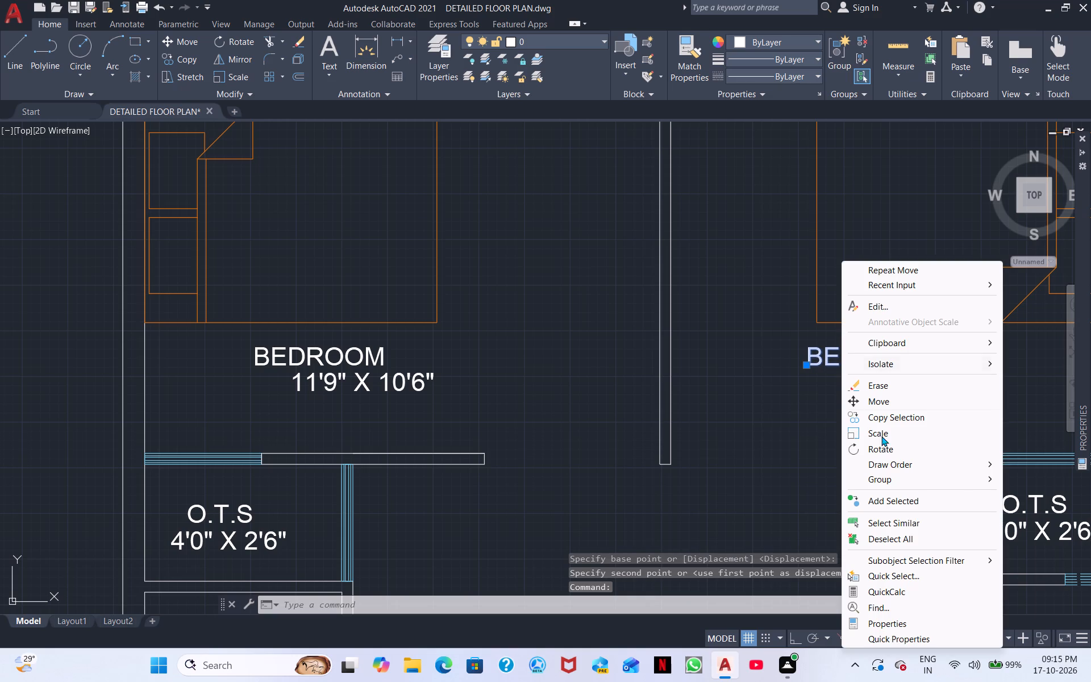
pyautogui.click(889, 400)
pyautogui.click(856, 351)
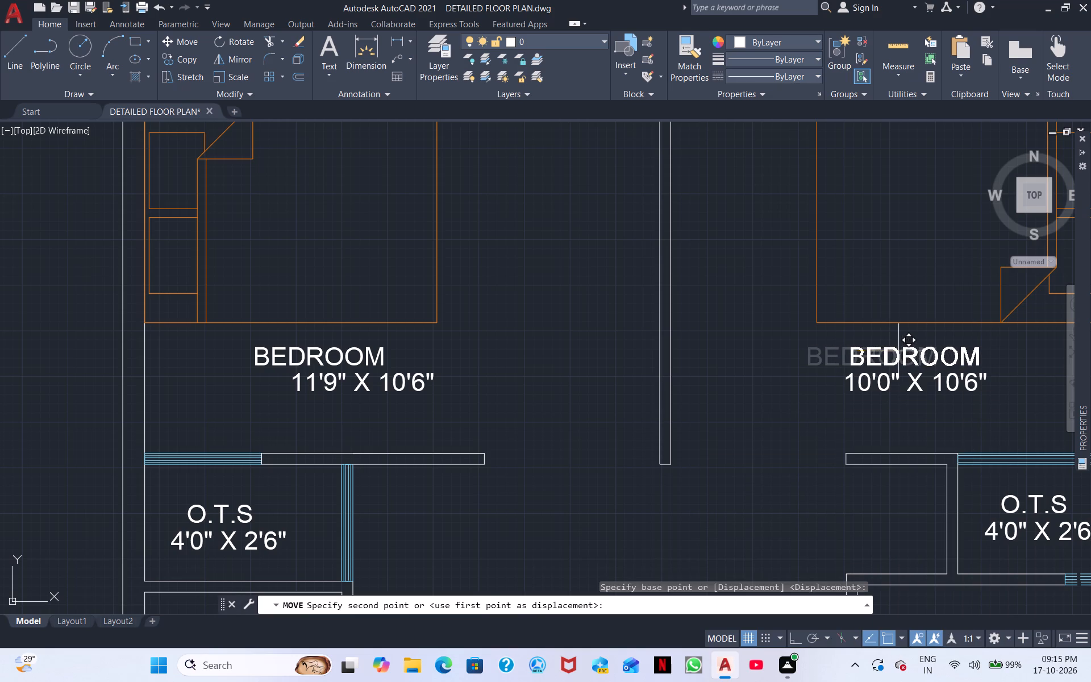
pyautogui.click(898, 351)
# Move the BEDROOM label in the second plan's other upper bedroom to sit centred above its 11'9" X 10'6" size text.
pyautogui.moveTo(692, 411); pyautogui.dragTo(1009, 442, button='middle')
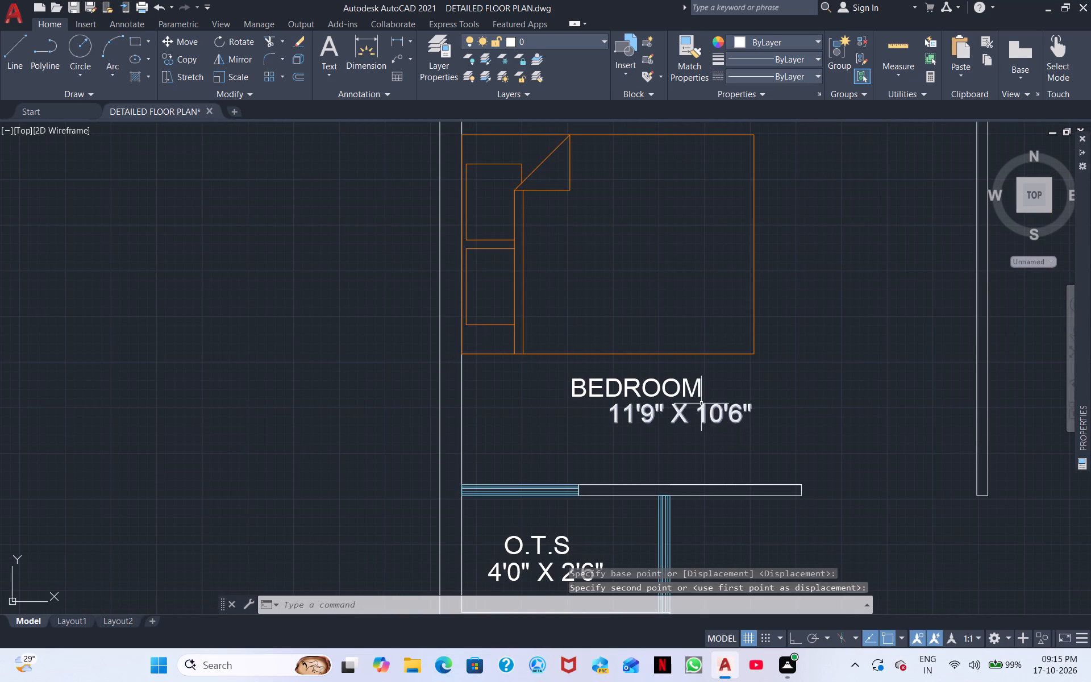
pyautogui.click(686, 391)
pyautogui.rightClick(686, 391)
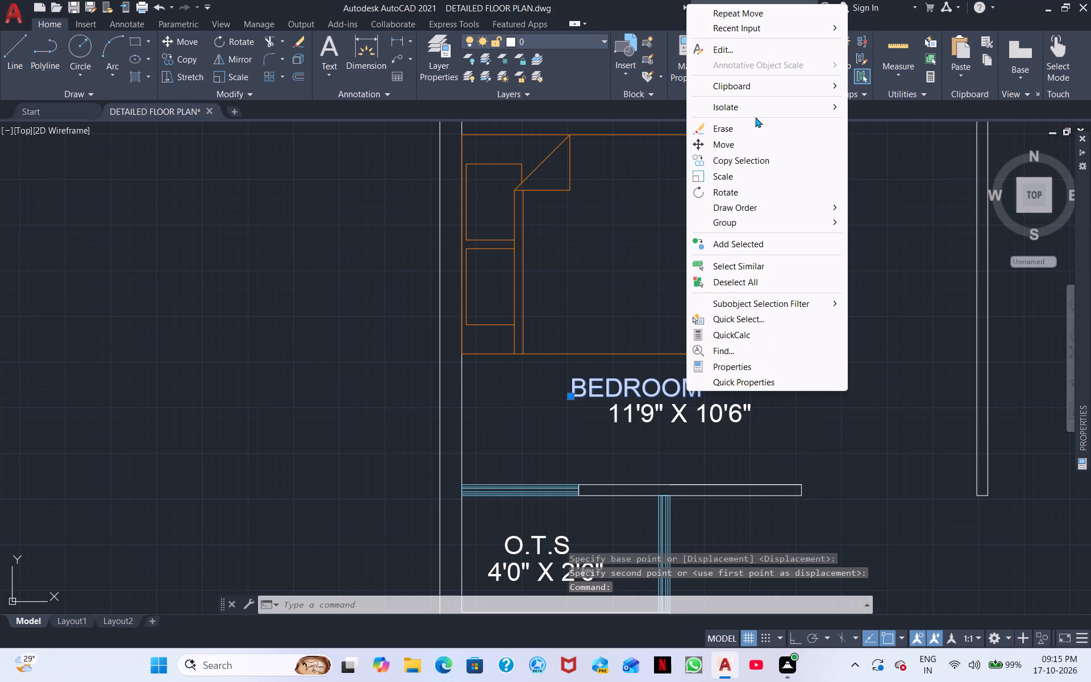
pyautogui.click(734, 139)
pyautogui.click(664, 383)
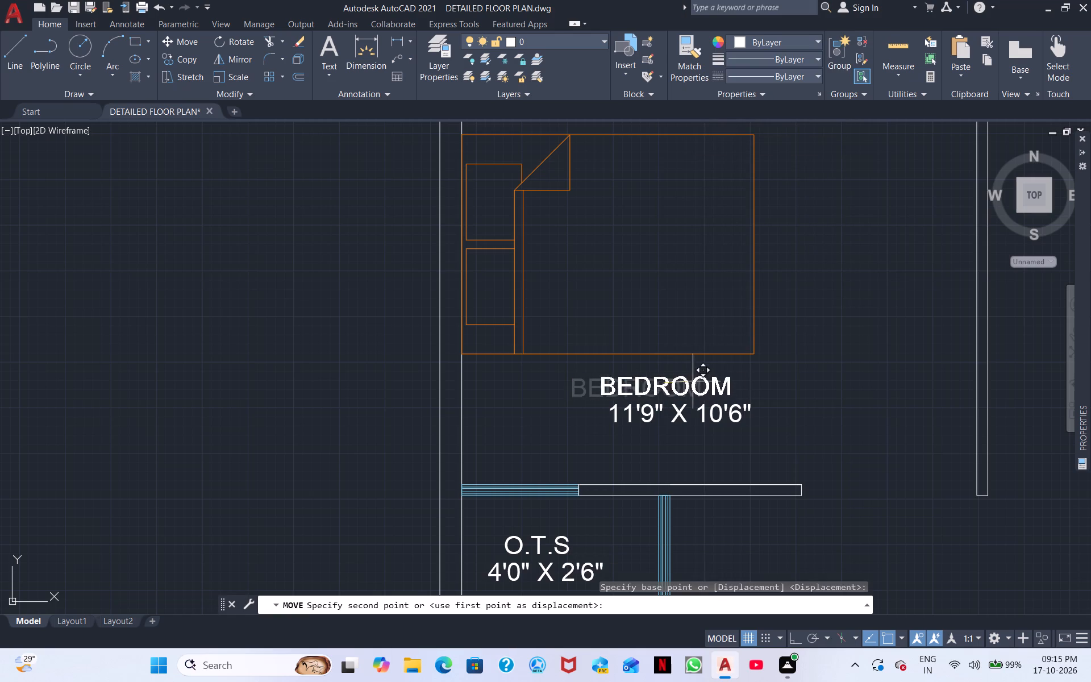
pyautogui.click(715, 376)
# Look over both floor plans from the upper bedrooms down to the parking and balcony to check the labels.
pyautogui.scroll(-2, 715, 376)
pyautogui.moveTo(707, 481); pyautogui.dragTo(708, 481, button='middle')
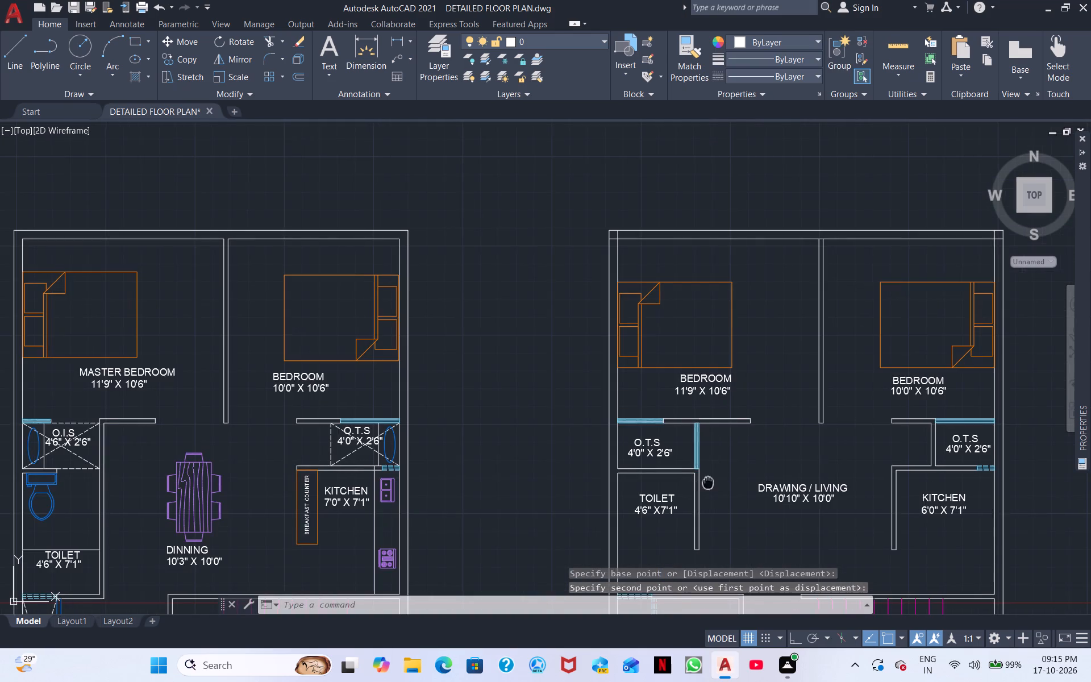
pyautogui.moveTo(708, 481); pyautogui.dragTo(752, 418, button='middle')
pyautogui.scroll(-1, 748, 423)
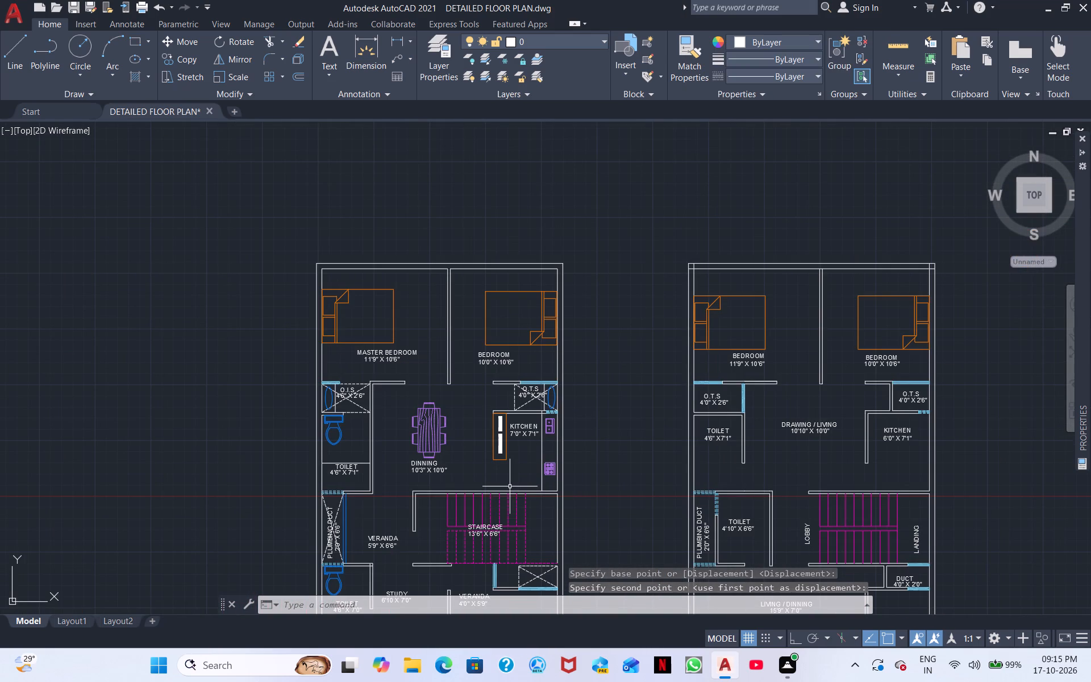
pyautogui.moveTo(552, 506); pyautogui.dragTo(565, 452, button='middle')
pyautogui.moveTo(581, 517); pyautogui.dragTo(601, 430, button='middle')
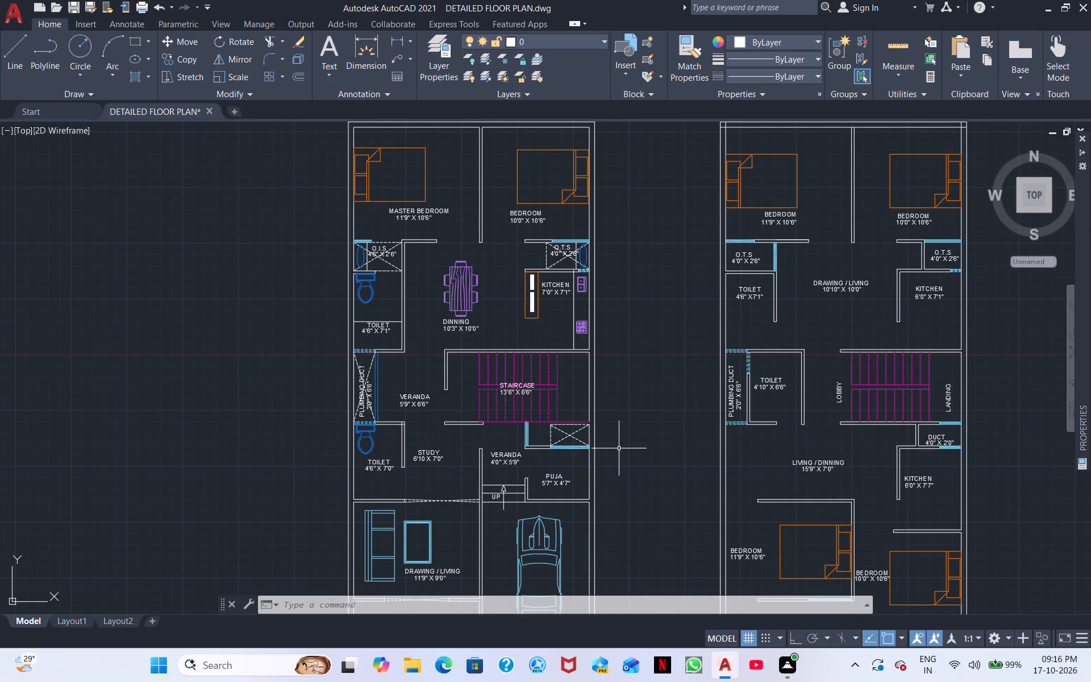
pyautogui.moveTo(713, 535); pyautogui.dragTo(665, 403, button='middle')
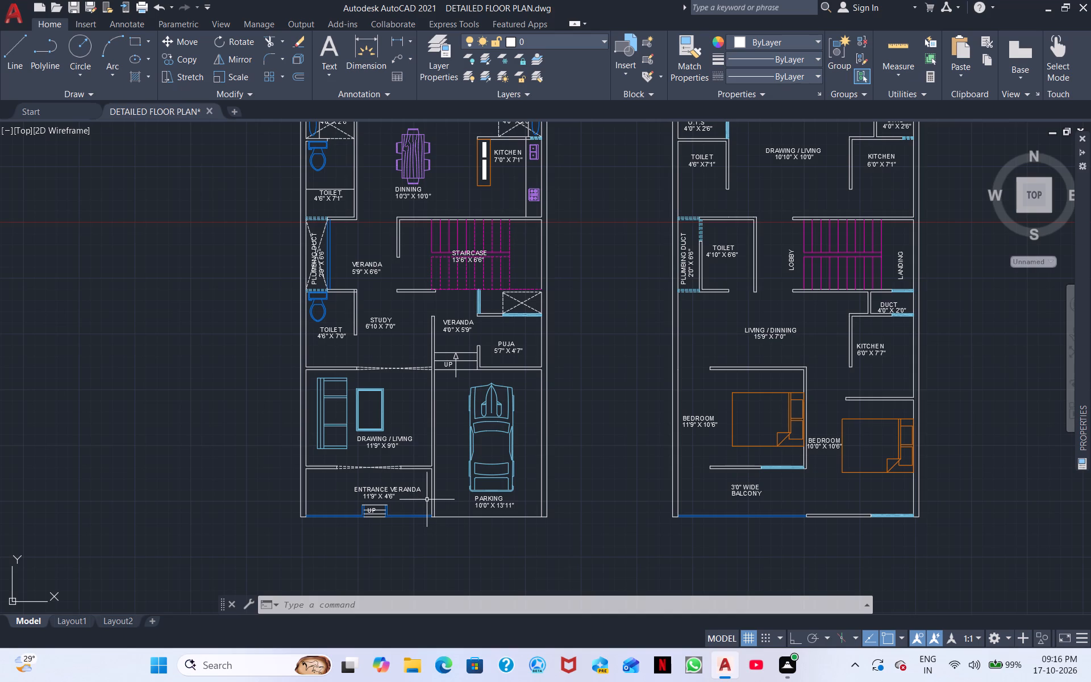
pyautogui.moveTo(617, 540); pyautogui.dragTo(530, 538, button='middle')
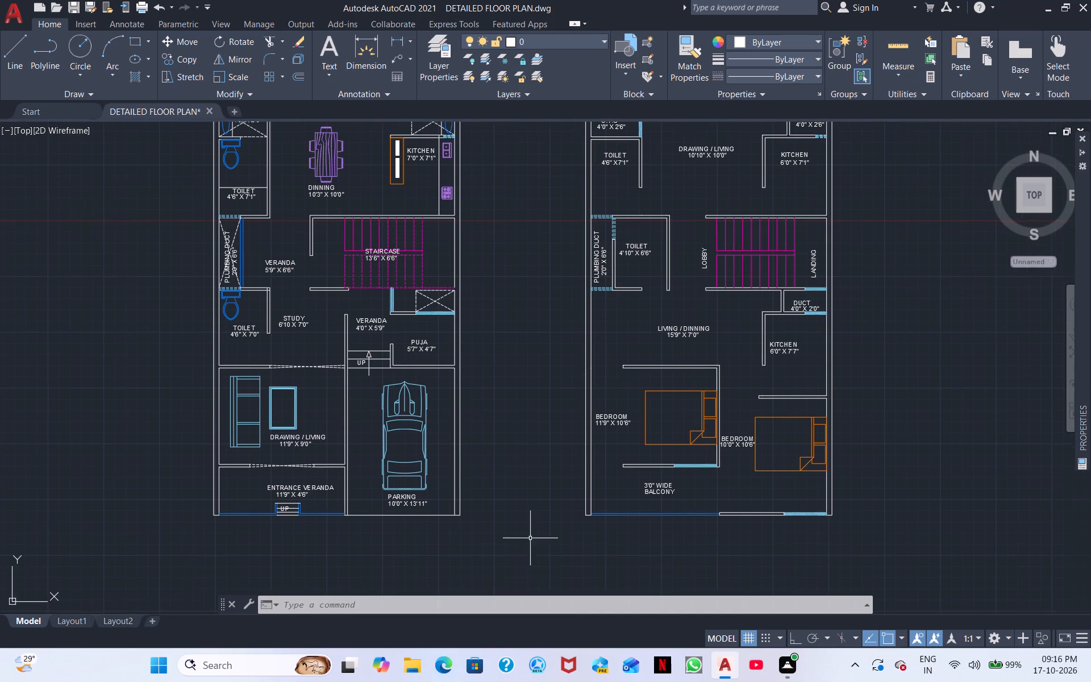
# Turn on Ortho and move the whole second floor plan horizontally closer to the first plan.
pyautogui.scroll(-1, 530, 537)
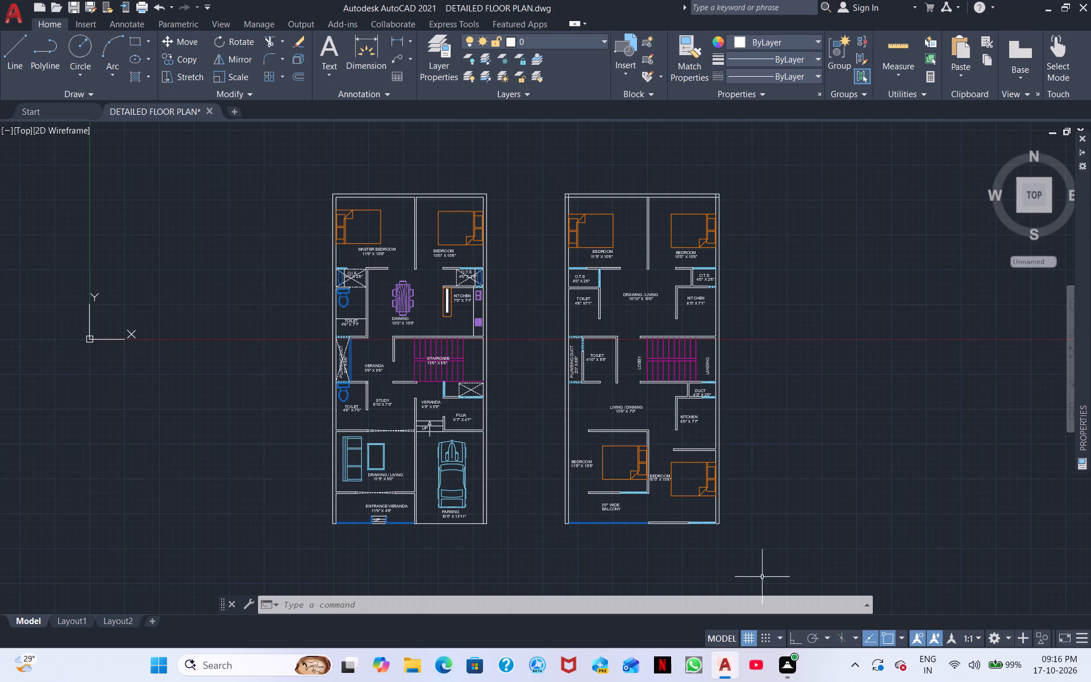
pyautogui.click(782, 576)
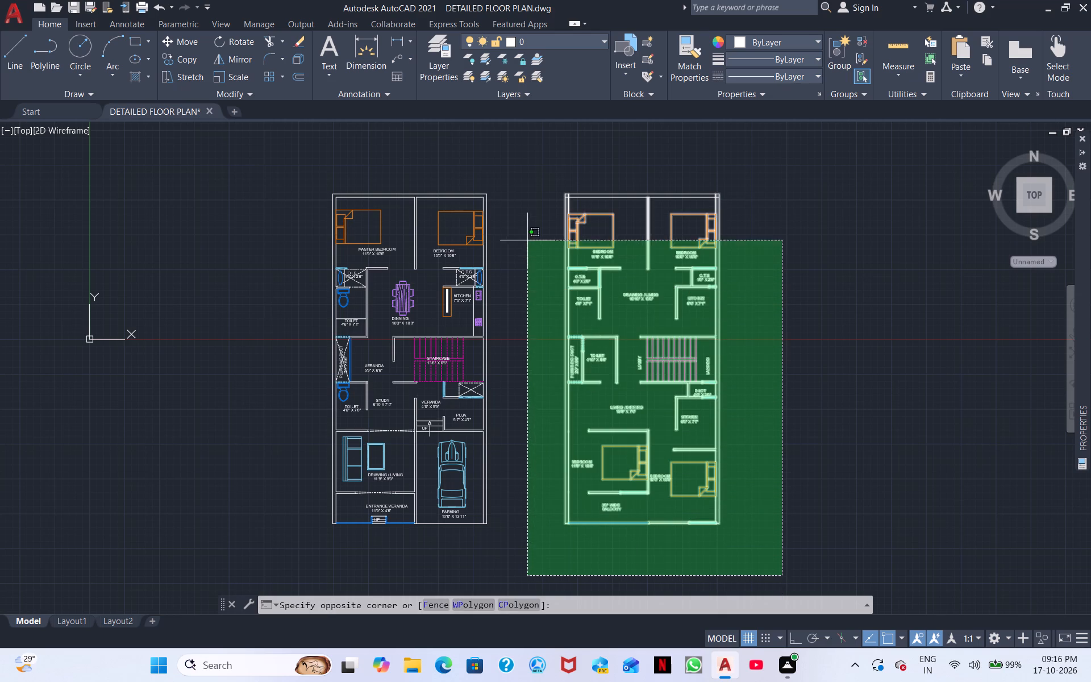
pyautogui.click(532, 170)
pyautogui.rightClick(562, 324)
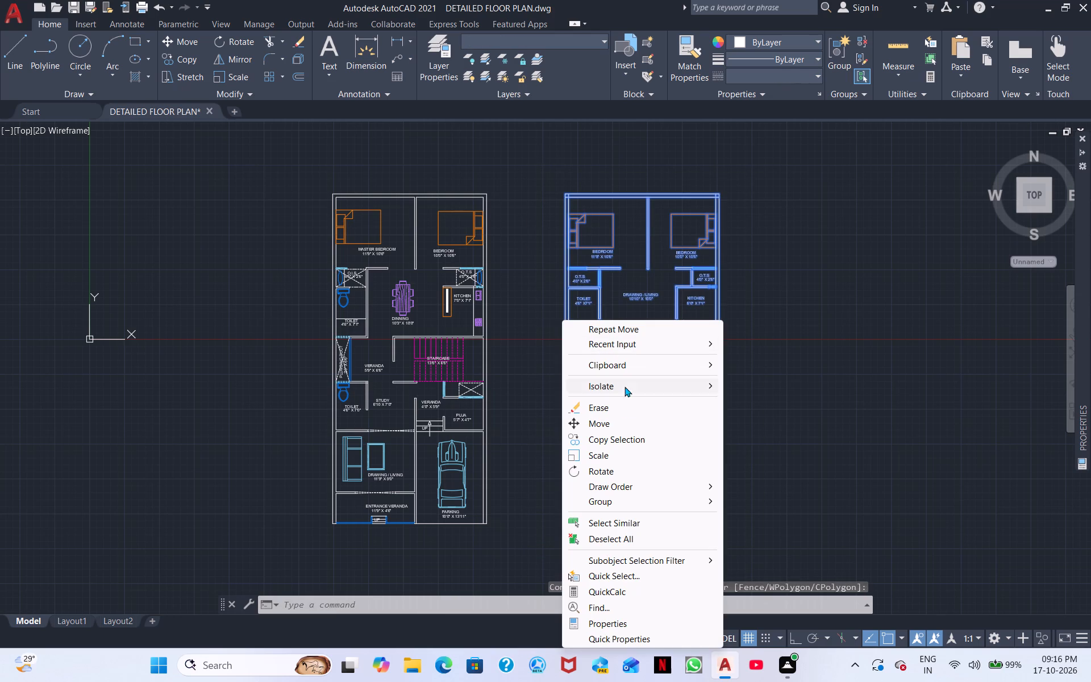
pyautogui.click(627, 421)
pyautogui.click(640, 341)
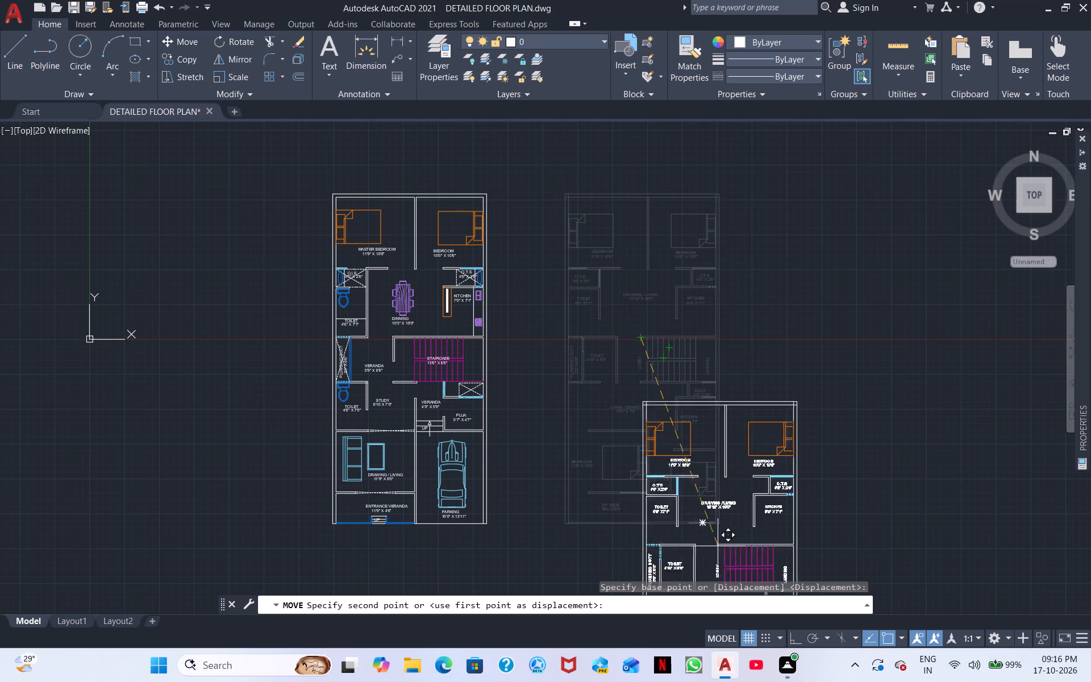
pyautogui.click(794, 637)
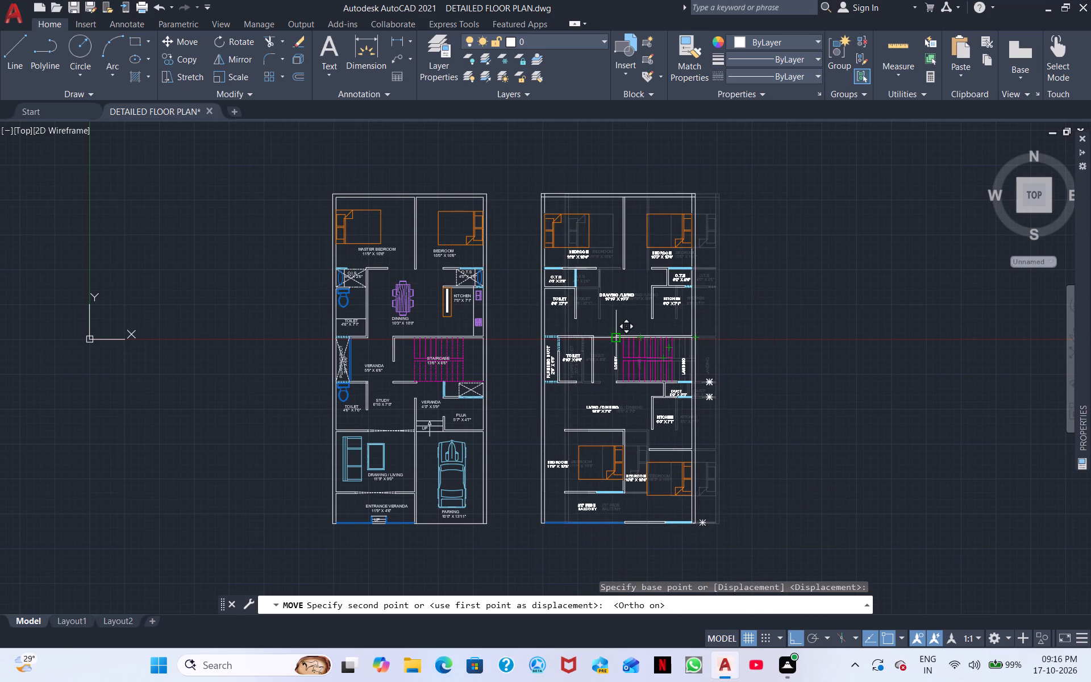
pyautogui.press('Escape')
pyautogui.click(752, 537)
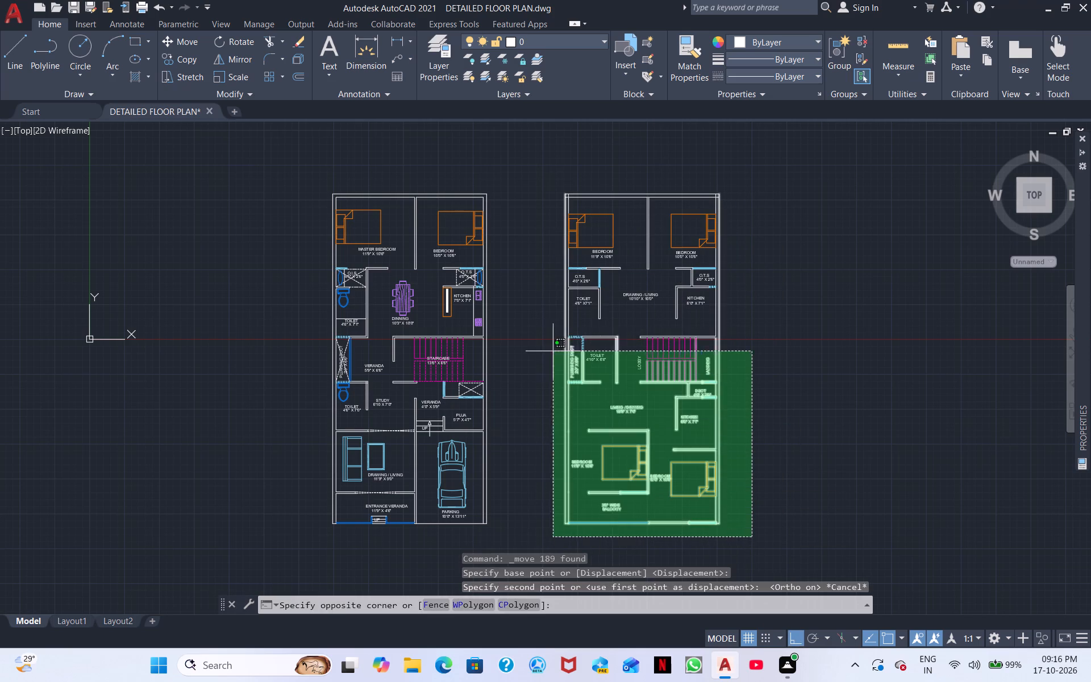
pyautogui.click(531, 166)
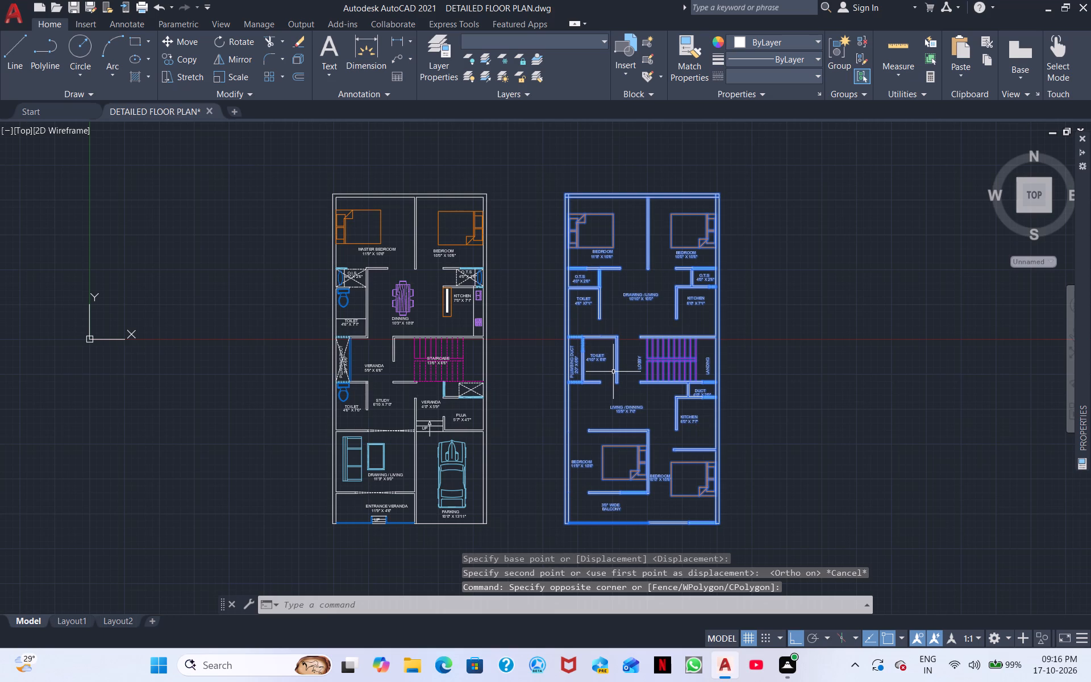
pyautogui.rightClick(628, 385)
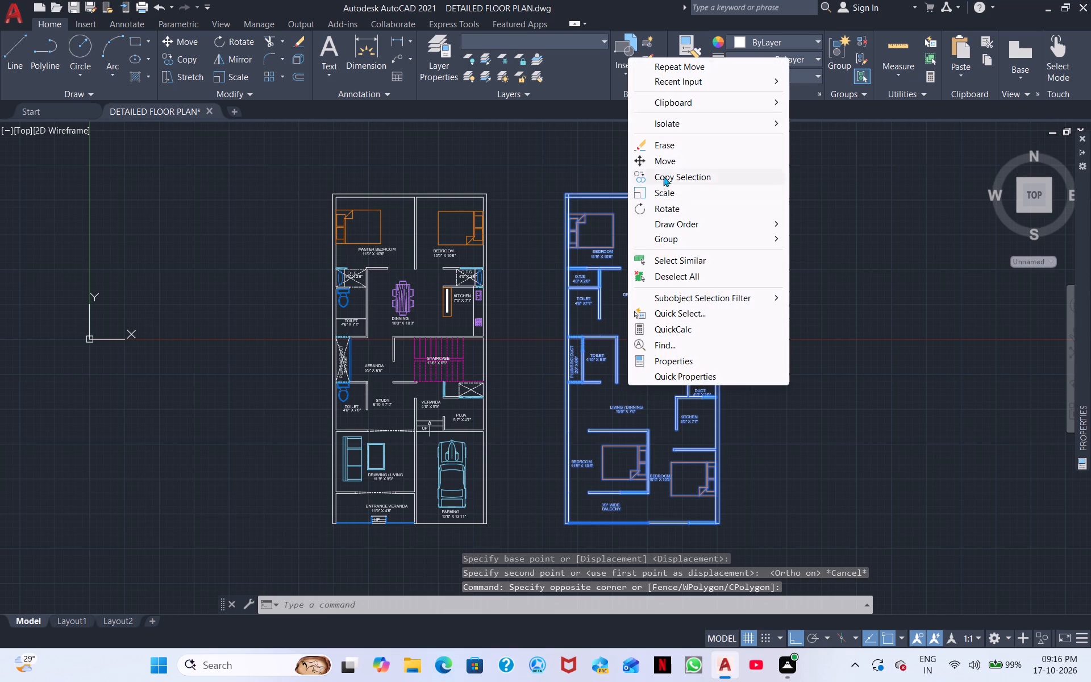
pyautogui.click(665, 168)
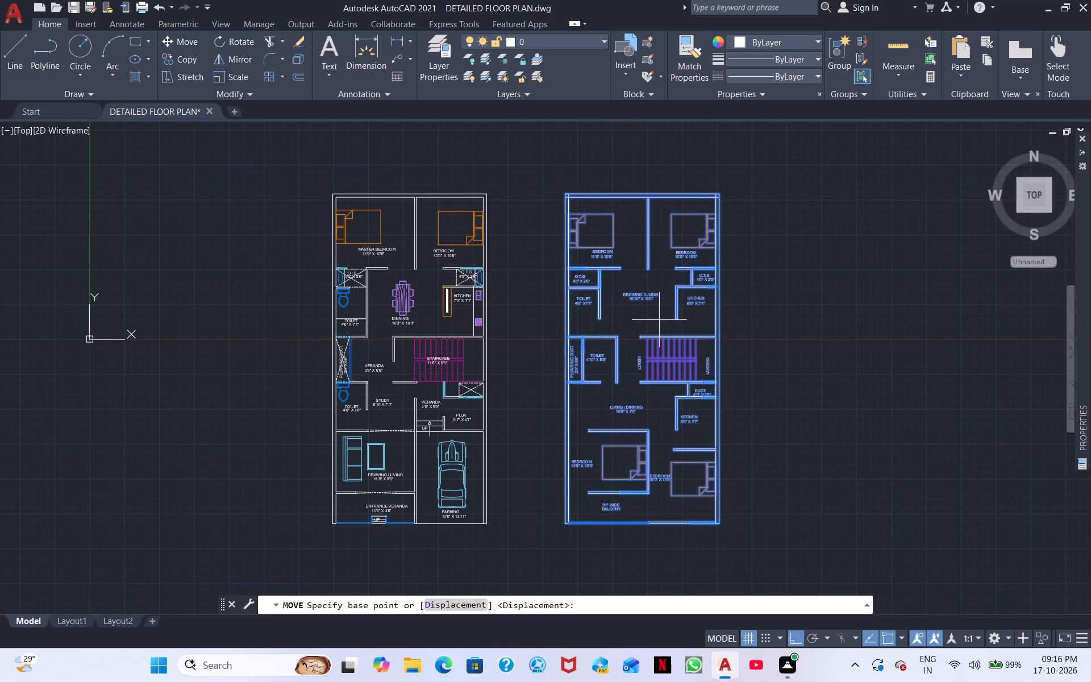
pyautogui.click(640, 334)
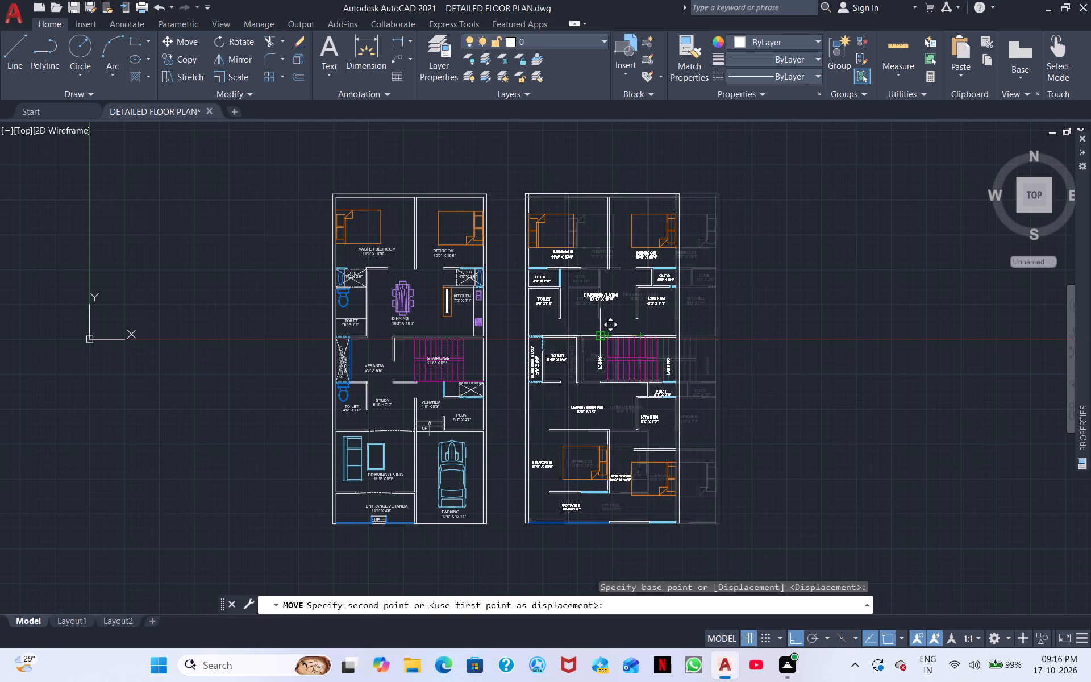
pyautogui.click(602, 336)
# Save the drawing.
pyautogui.moveTo(613, 342); pyautogui.dragTo(755, 327, button='middle')
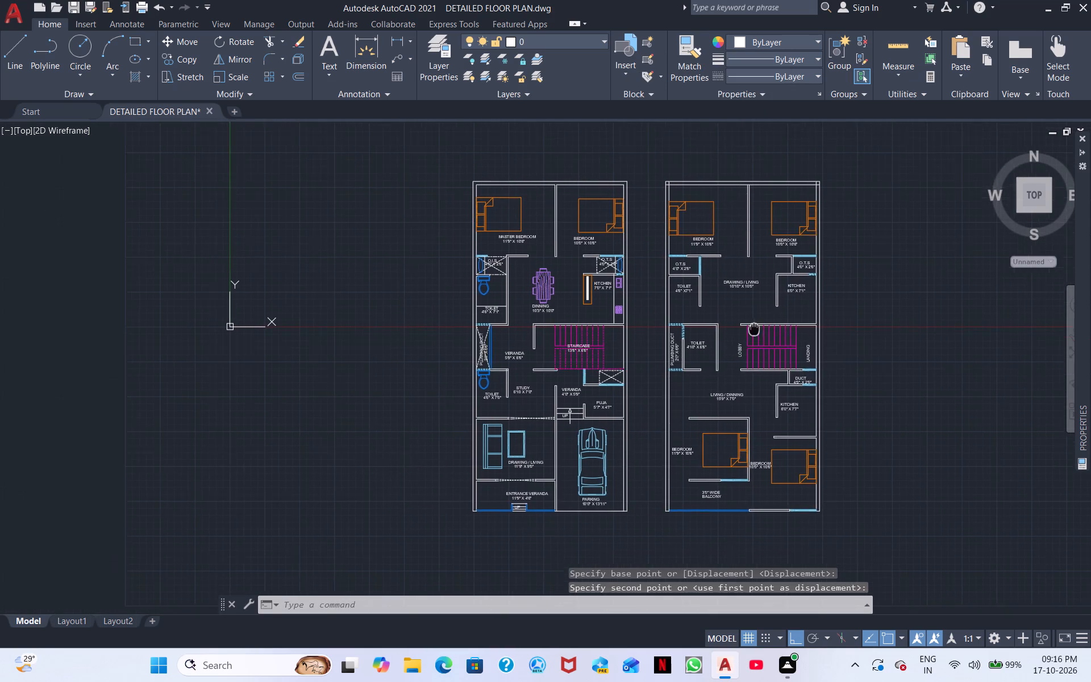
pyautogui.moveTo(755, 327); pyautogui.dragTo(757, 327, button='middle')
pyautogui.moveTo(875, 548); pyautogui.dragTo(870, 538)
pyautogui.click(433, 132)
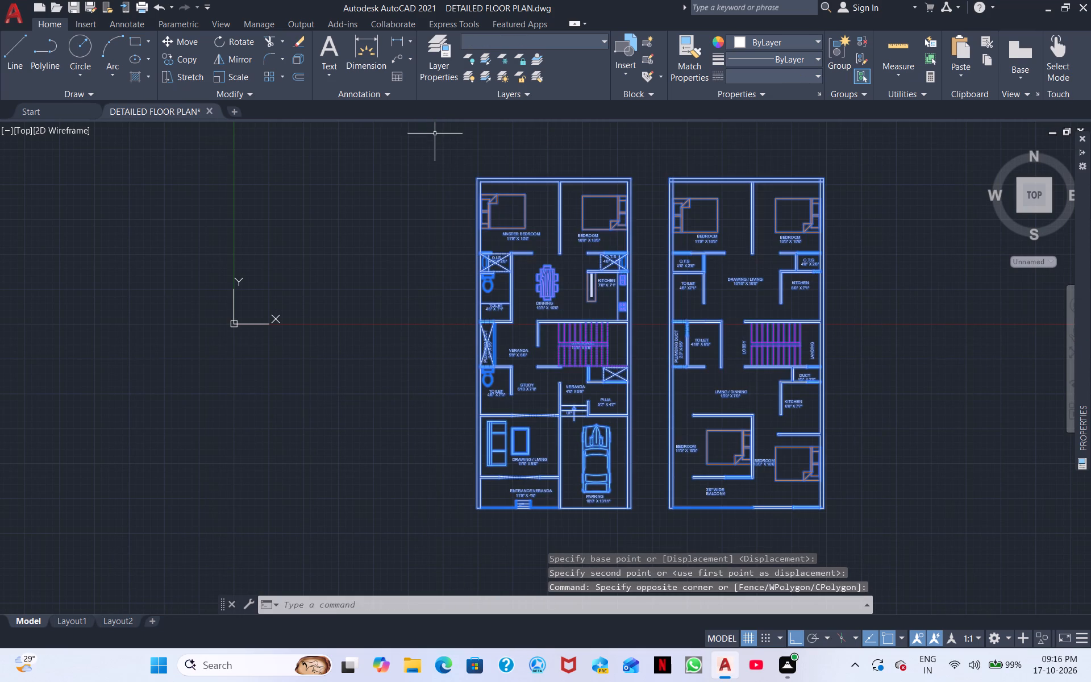
pyautogui.hotkey('ctrl', 's')
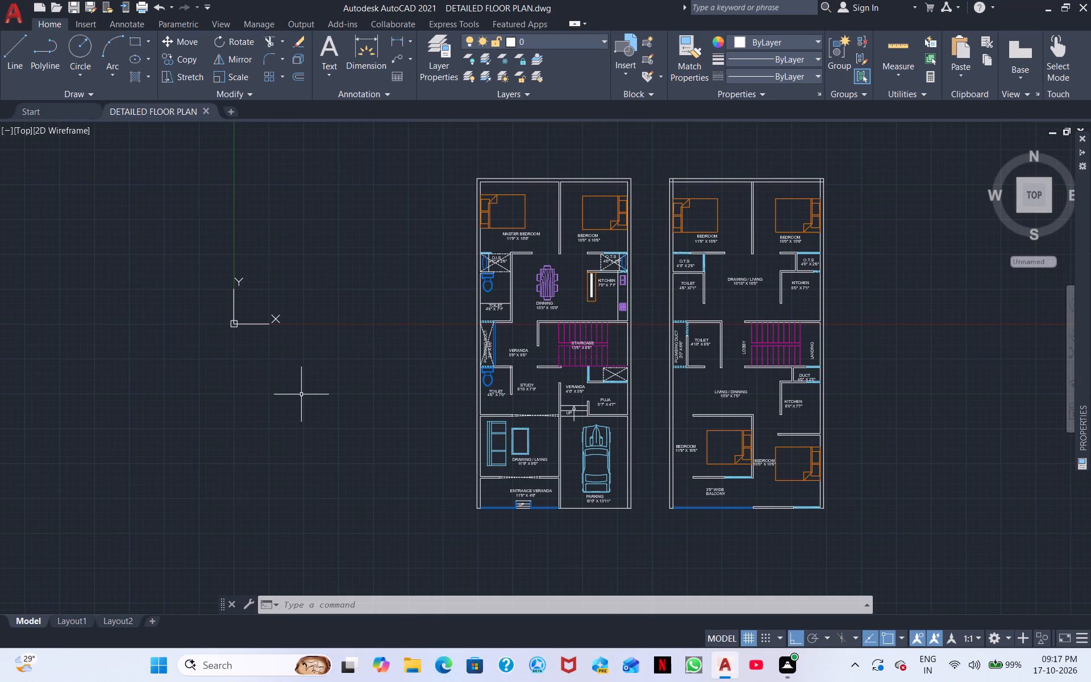
pyautogui.hotkey('ctrl', 's')
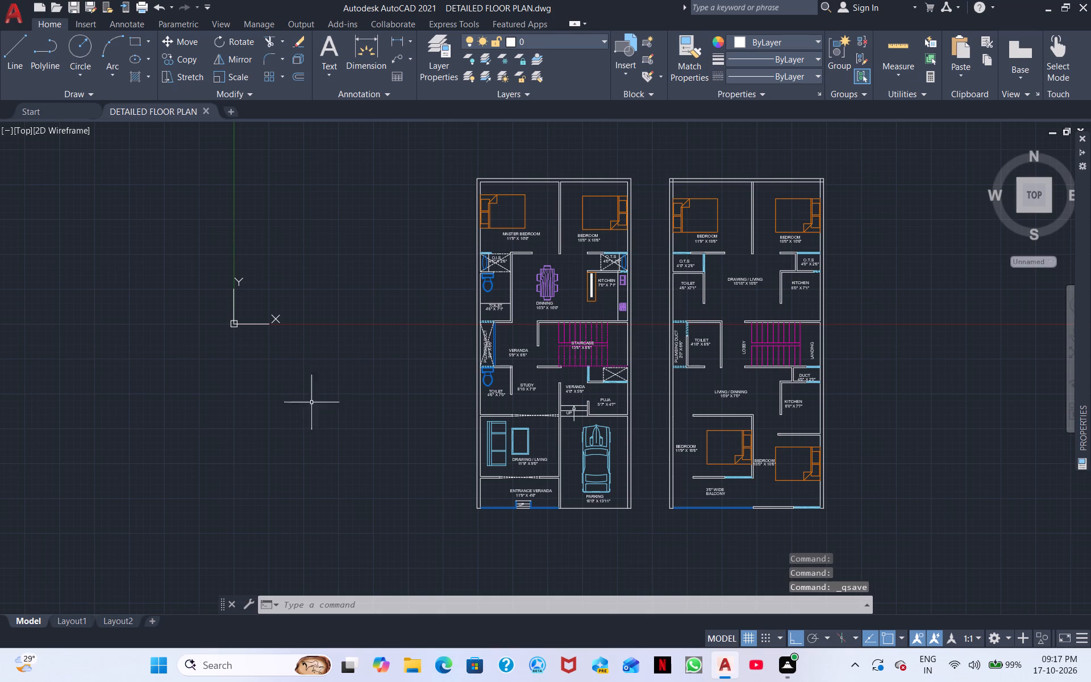
# Start a plot of the drawing and apply the <Previous plot> page setup.
pyautogui.scroll(-1, 711, 460)
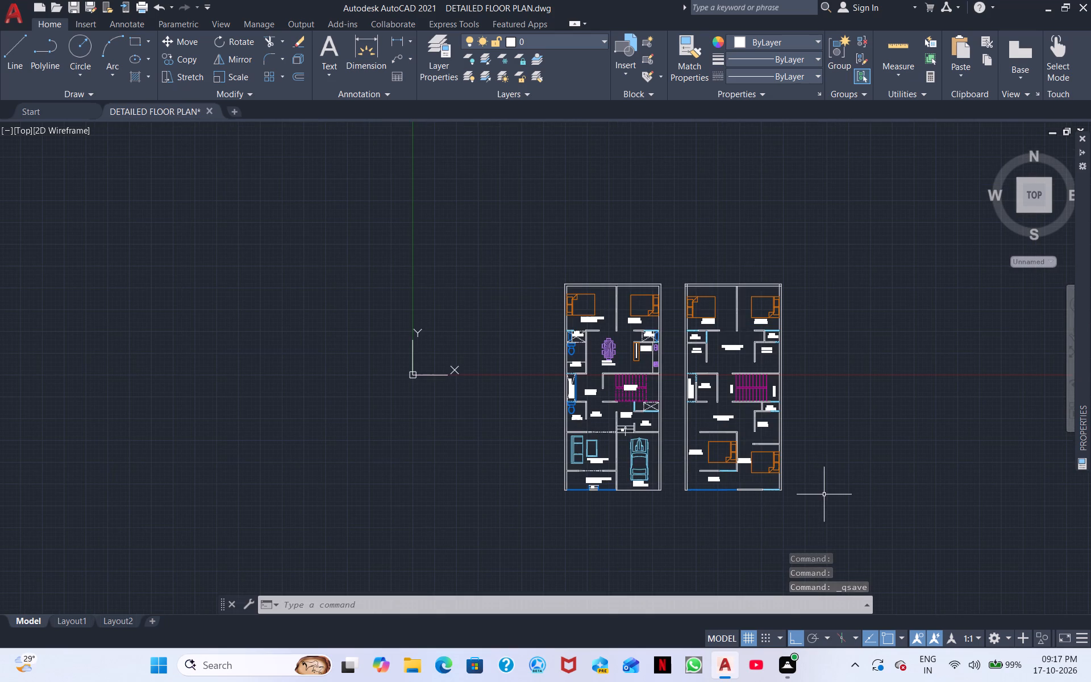
pyautogui.click(823, 502)
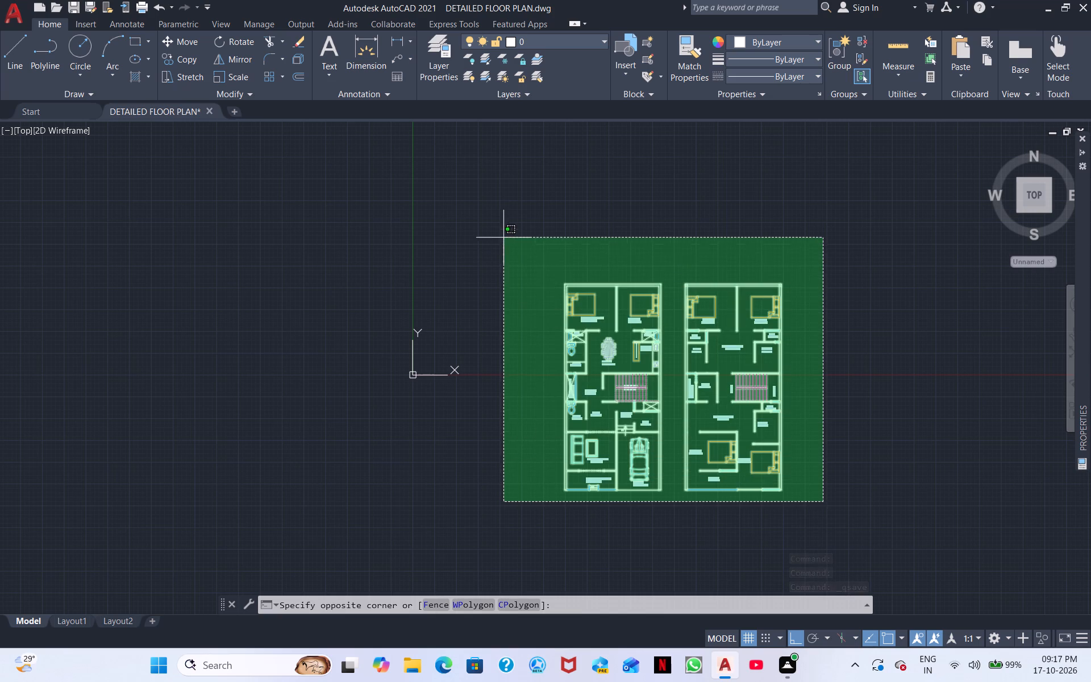
pyautogui.click(510, 231)
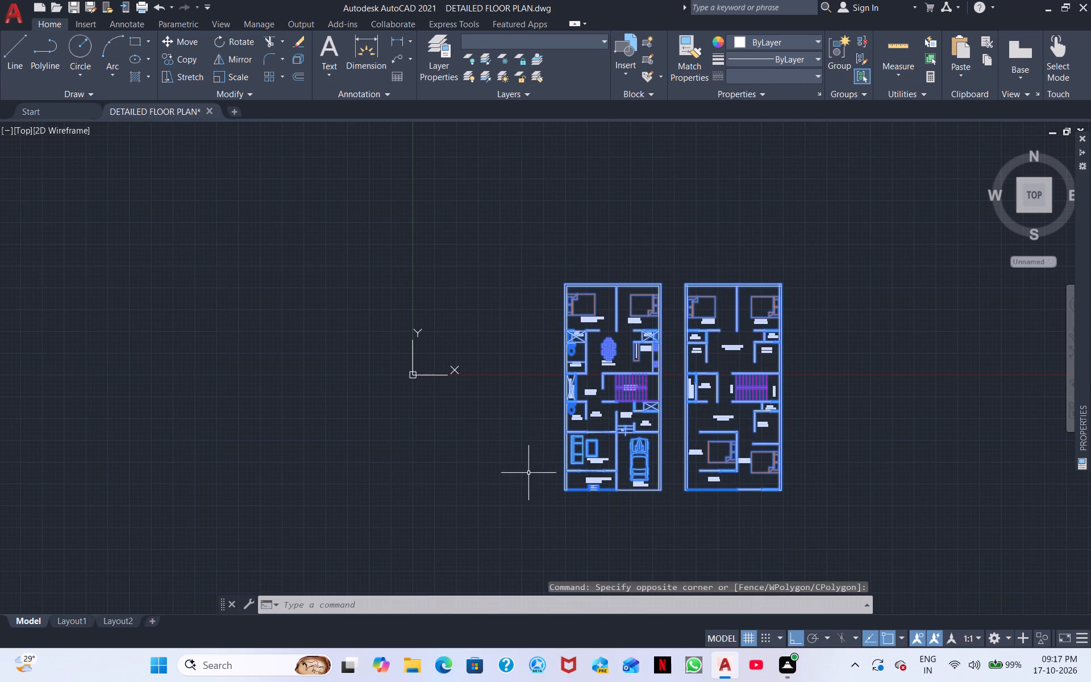
pyautogui.moveTo(519, 501); pyautogui.dragTo(438, 459, button='middle')
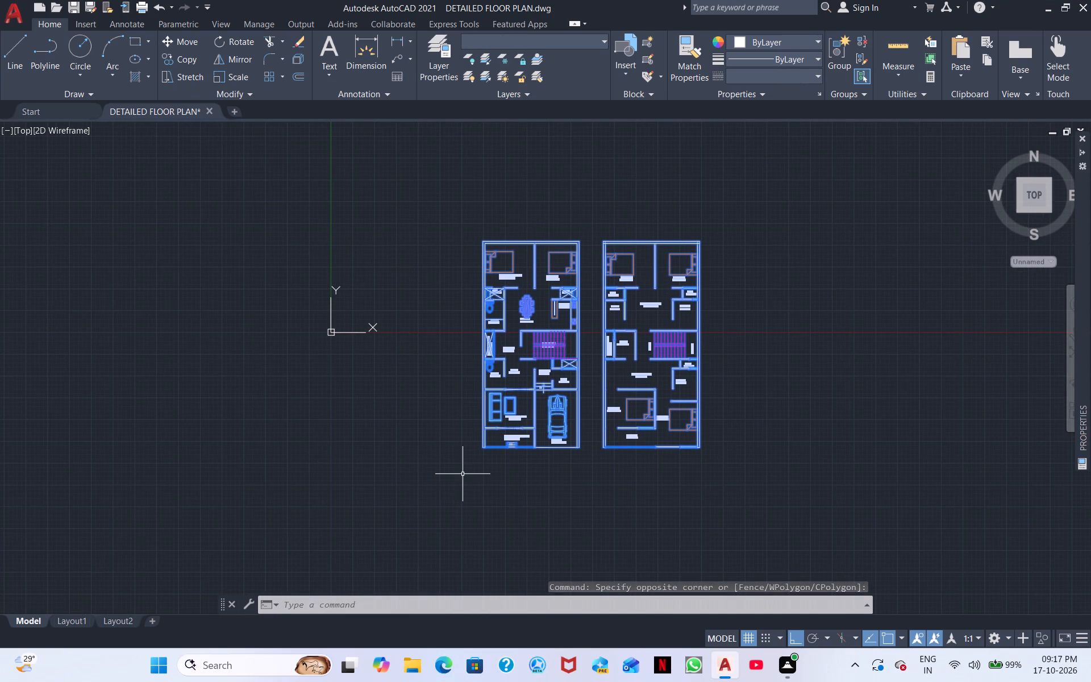
pyautogui.hotkey('ctrl', 'p')
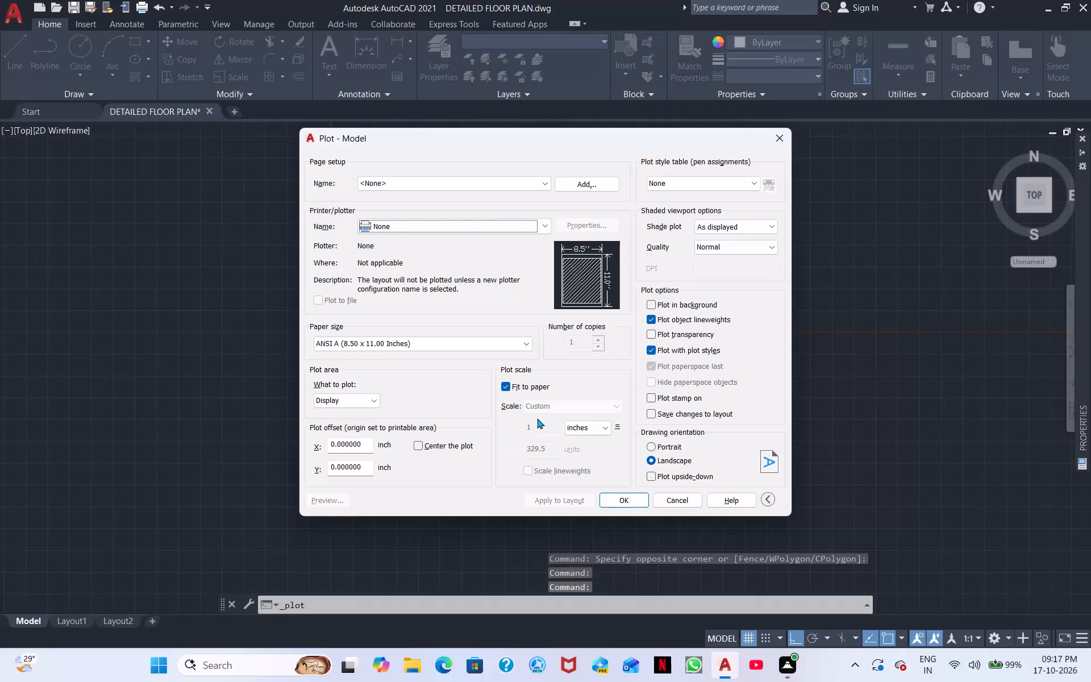
pyautogui.click(499, 184)
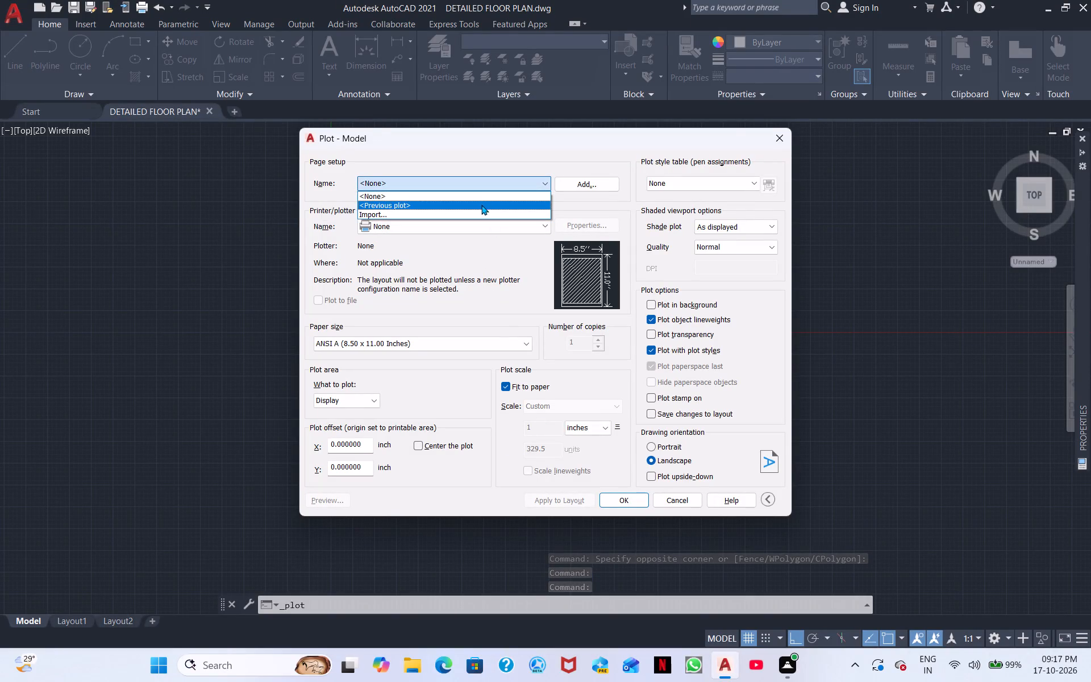
pyautogui.click(481, 204)
# Set the plot area to a window enclosing both floor plans.
pyautogui.click(436, 398)
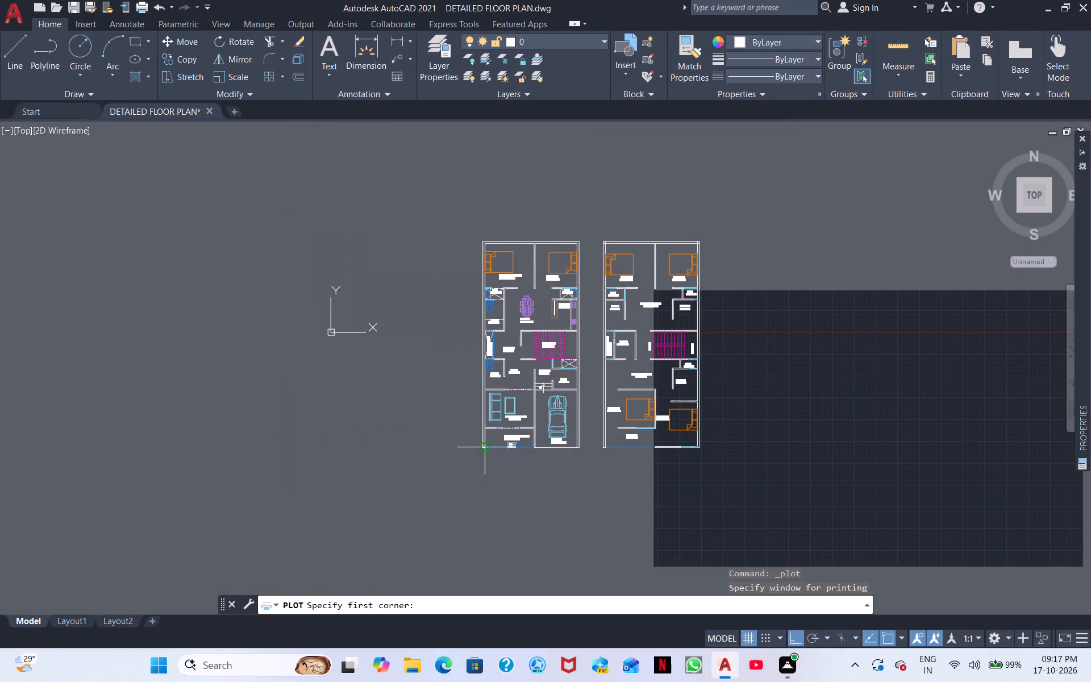
pyautogui.click(736, 506)
pyautogui.click(391, 196)
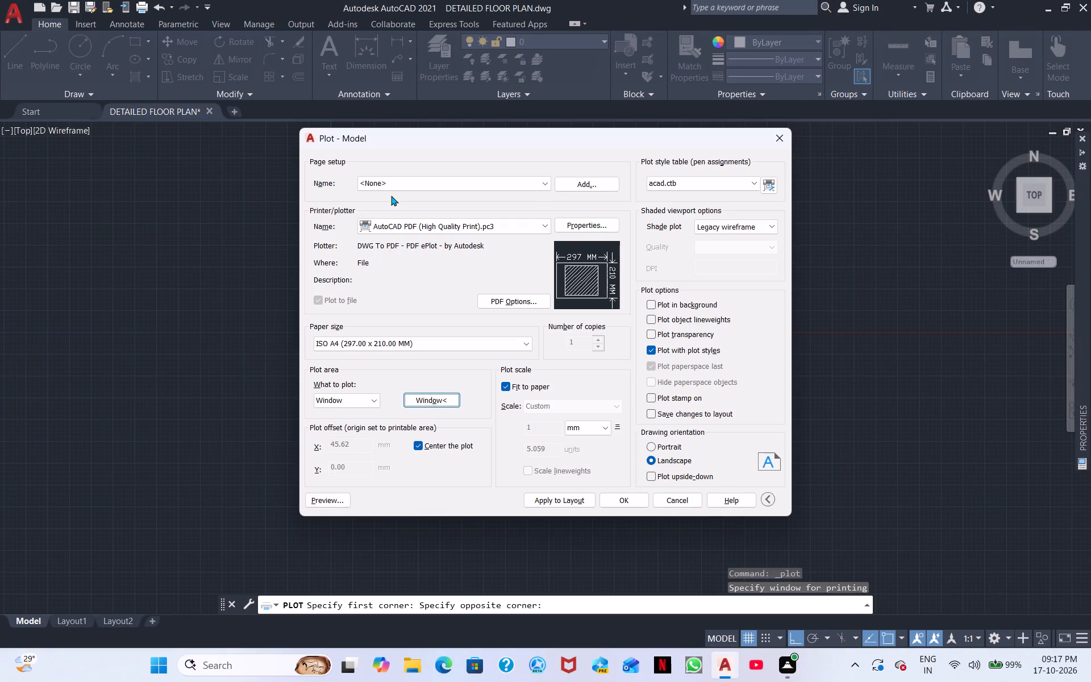
# Preview the plot of both floor plans, then close the preview and plot setup without printing.
pyautogui.click(328, 499)
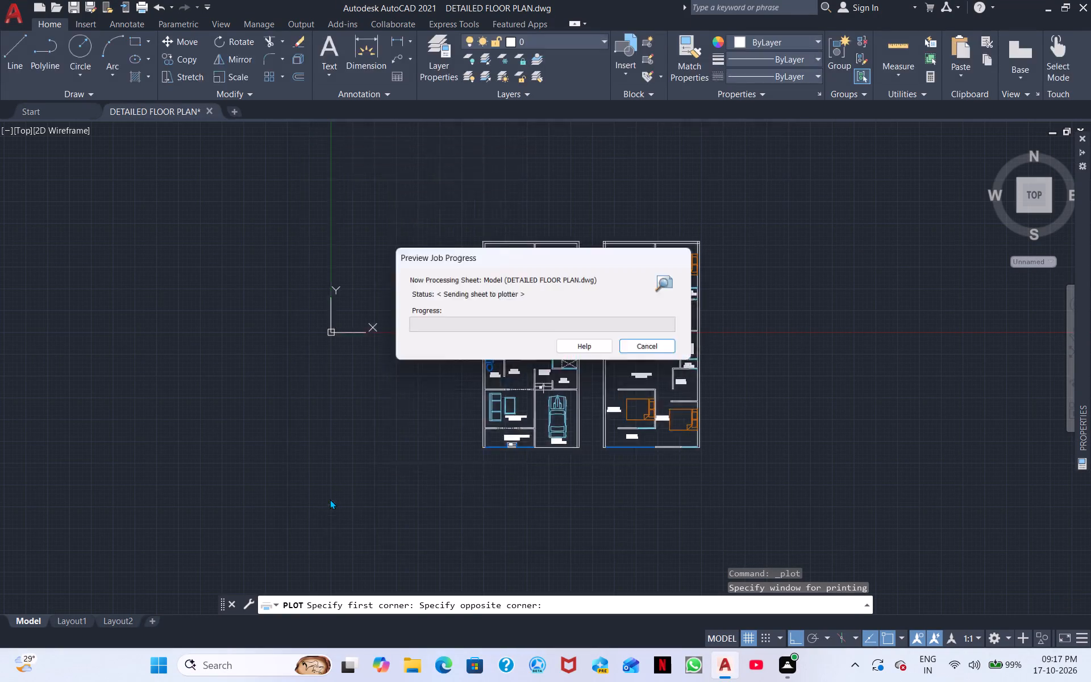
pyautogui.scroll(3, 509, 419)
pyautogui.scroll(-2, 510, 417)
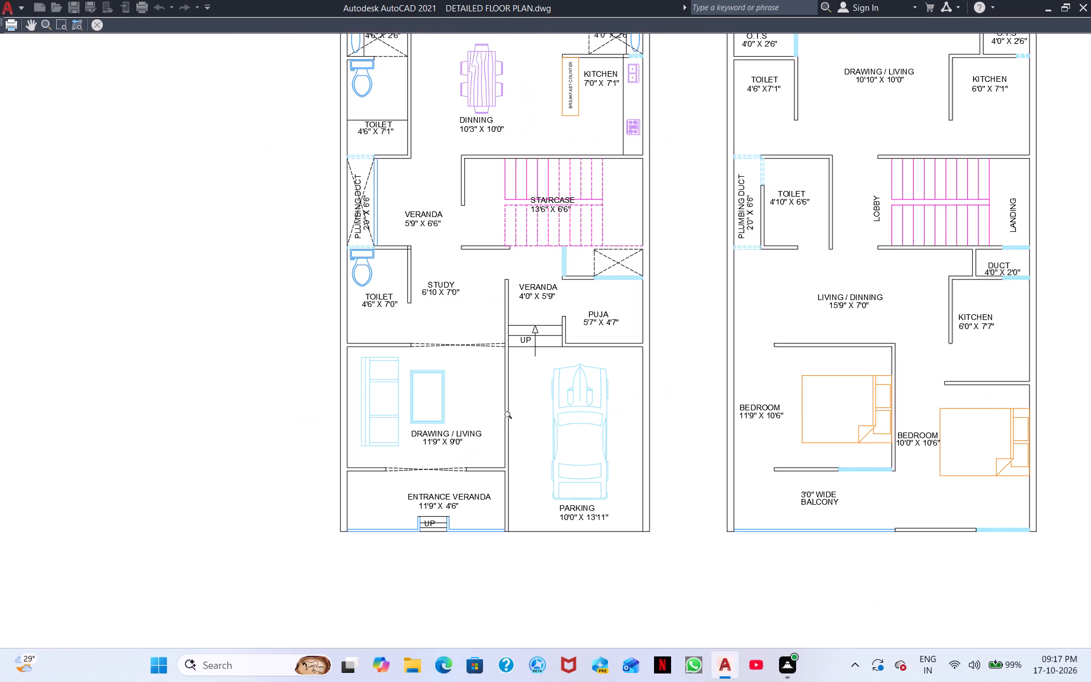
pyautogui.scroll(-2, 510, 417)
pyautogui.scroll(2, 516, 419)
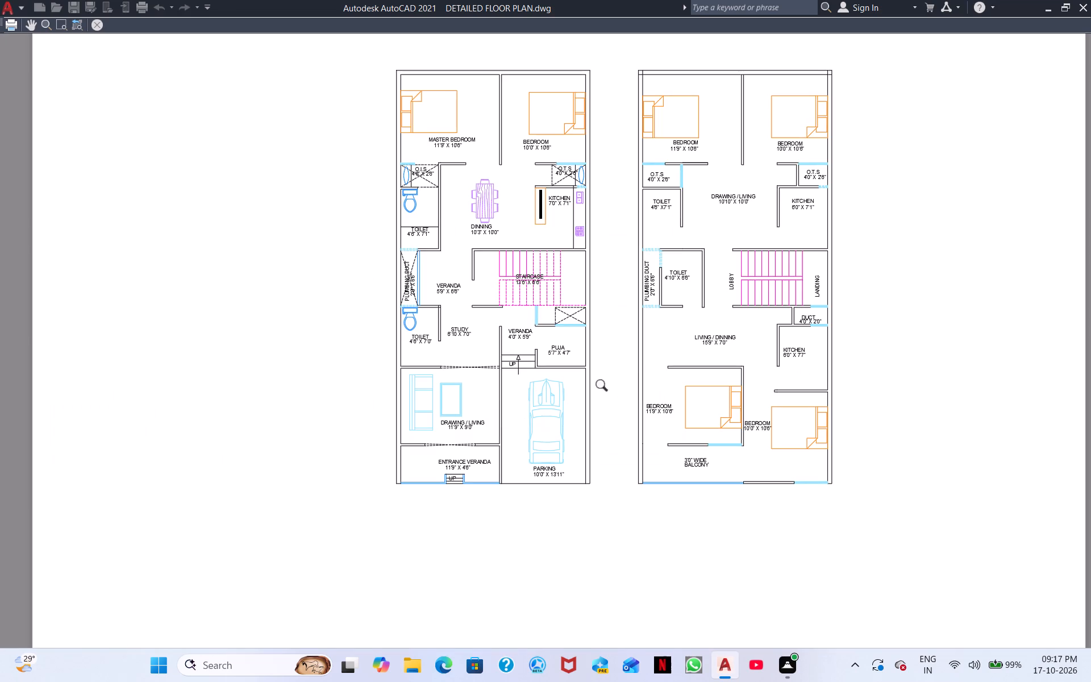
pyautogui.press('Return')
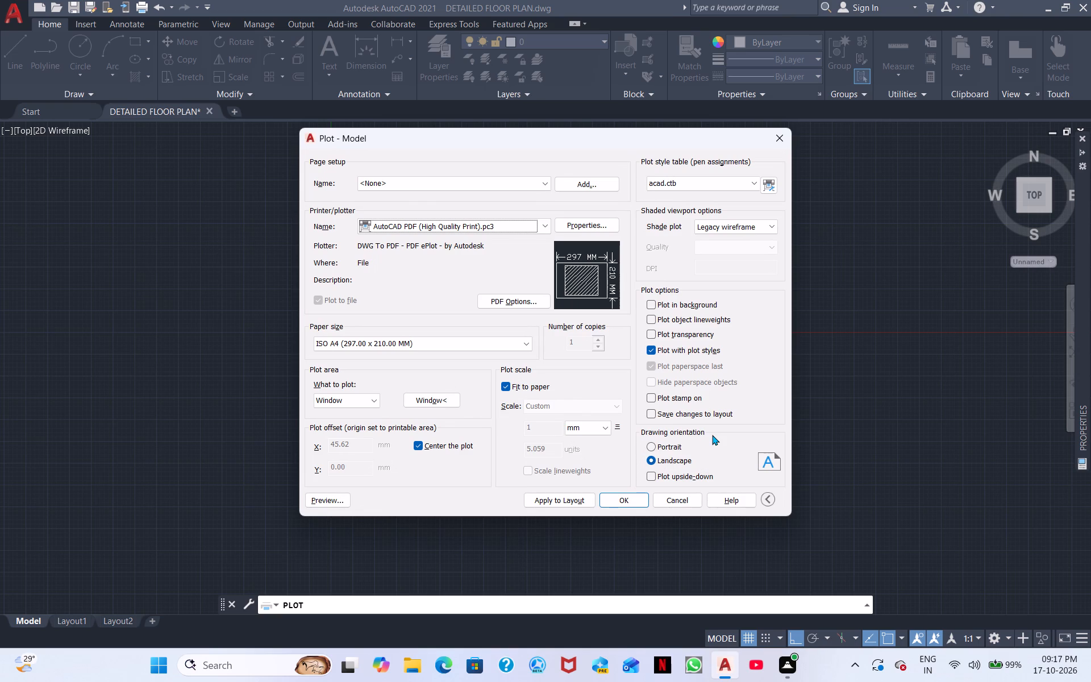
pyautogui.click(771, 139)
# Add a linear dimension for the first floor plan's overall width, placed just above its top outer wall.
pyautogui.scroll(2, 511, 246)
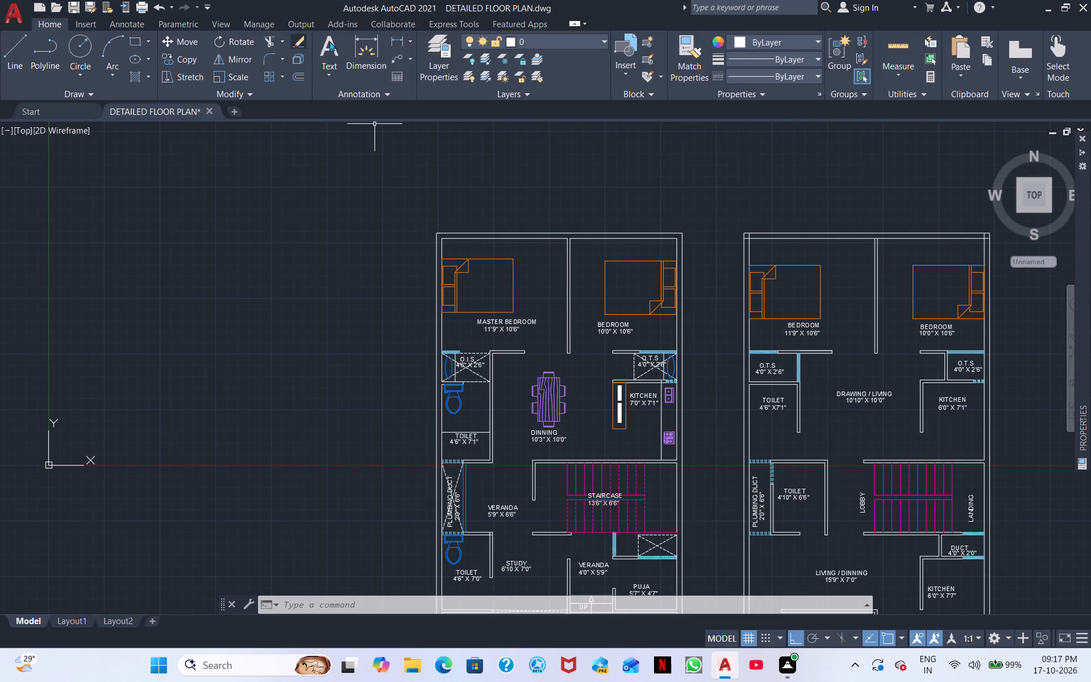
pyautogui.click(397, 42)
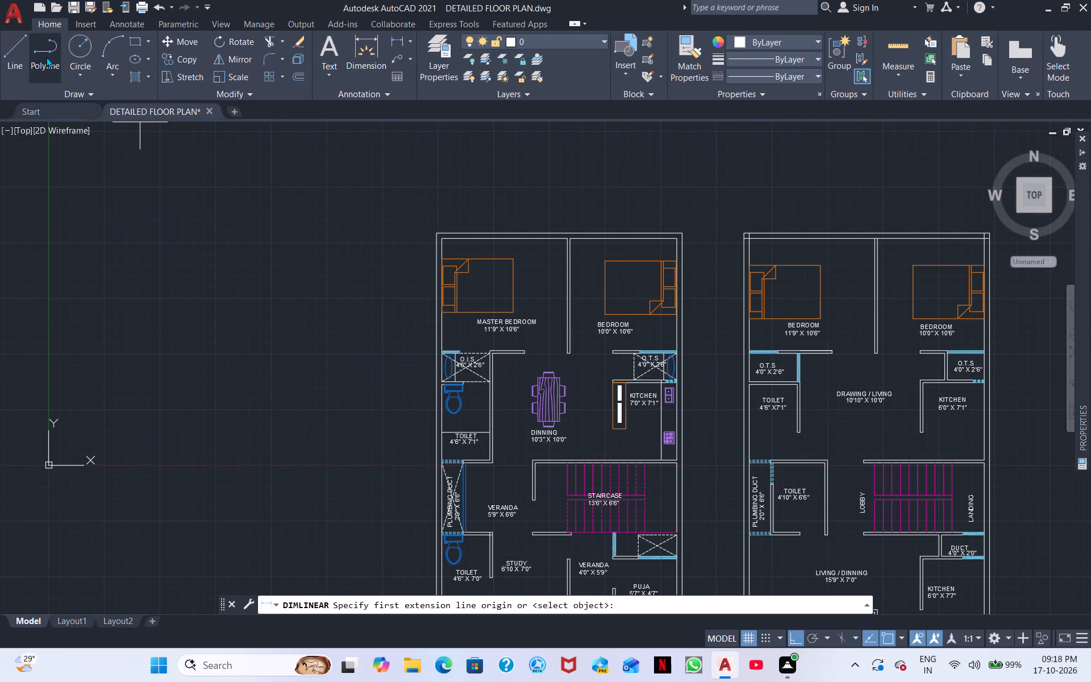
pyautogui.click(23, 45)
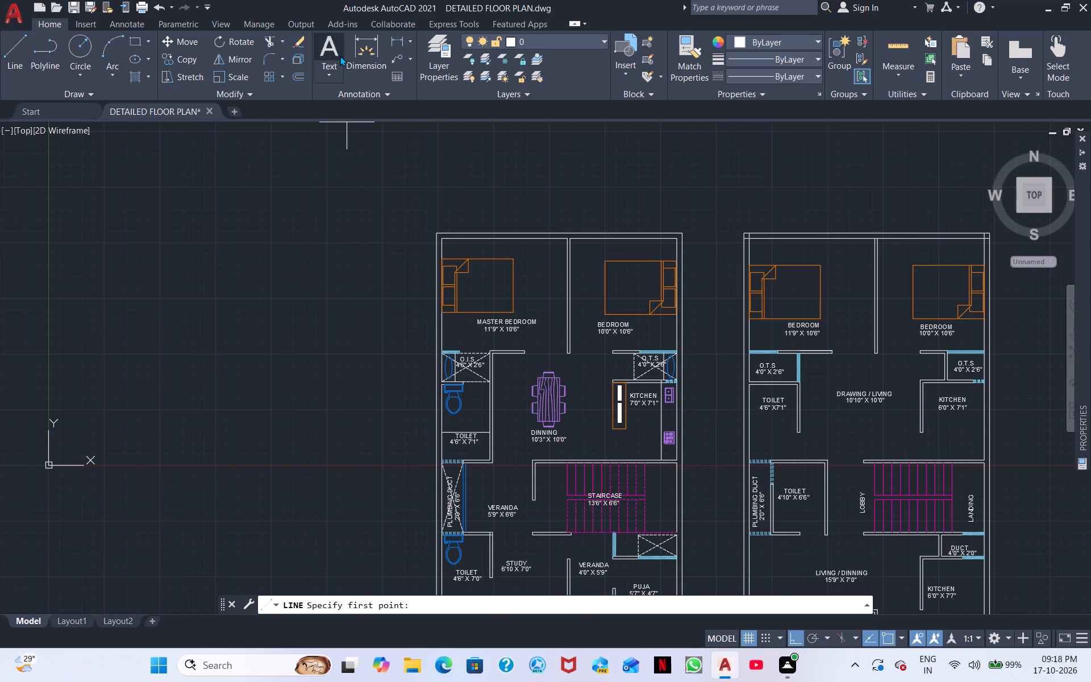
pyautogui.click(390, 43)
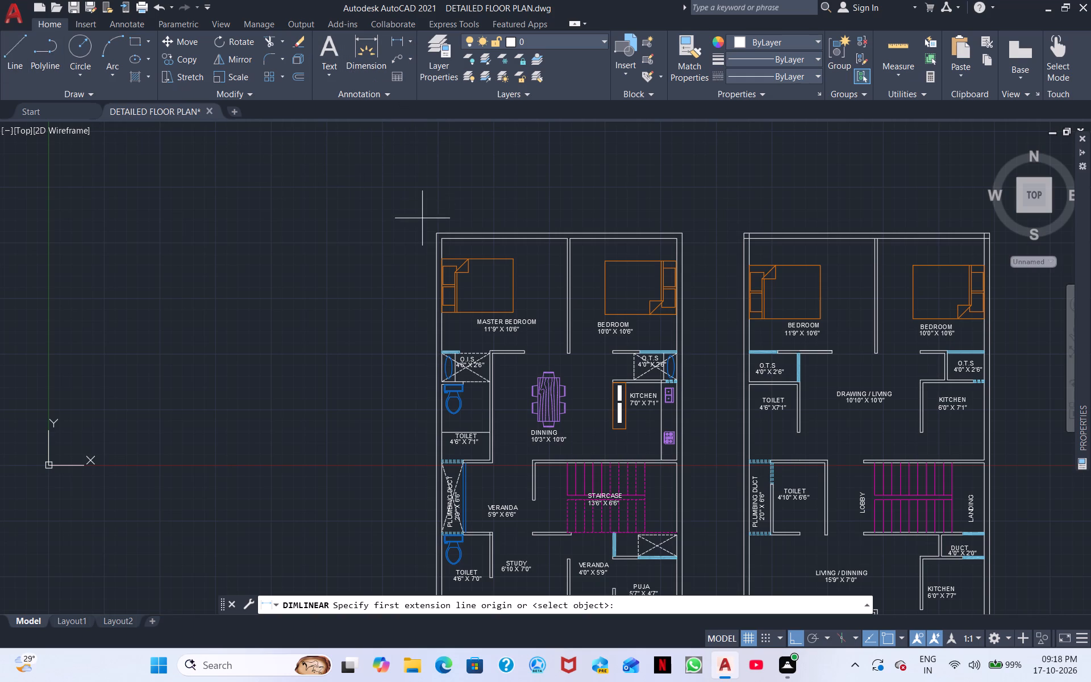
pyautogui.click(435, 236)
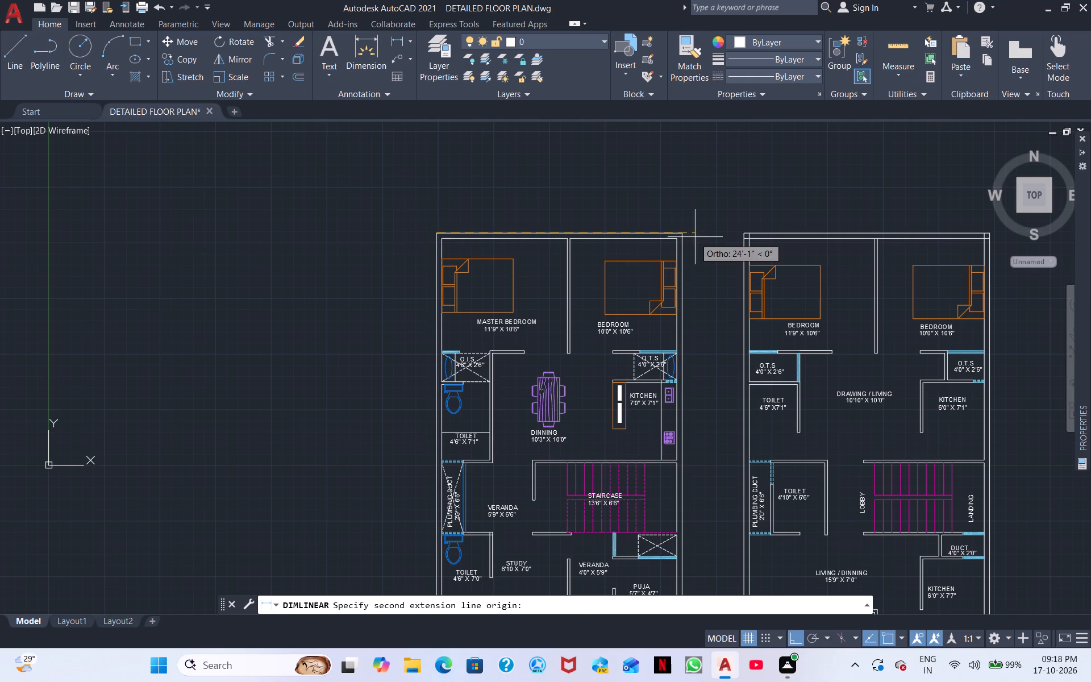
pyautogui.click(685, 234)
pyautogui.click(659, 214)
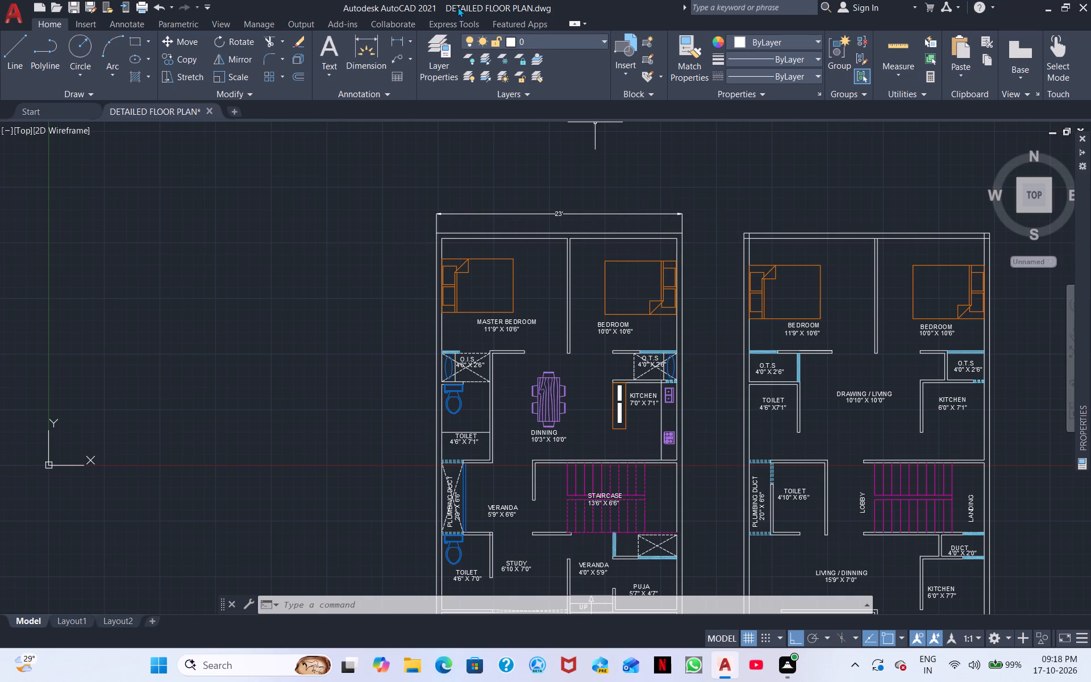
# Add a vertical linear dimension for the first floor plan's overall length, placed outside its right outer wall.
pyautogui.click(389, 43)
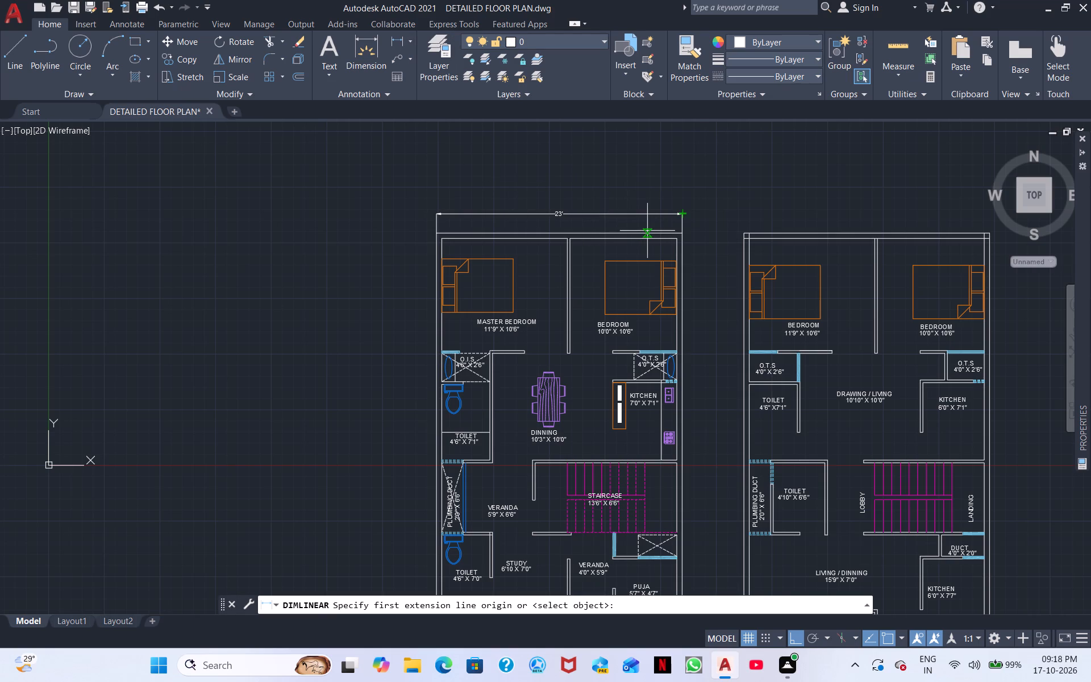
pyautogui.click(682, 233)
pyautogui.moveTo(672, 341); pyautogui.dragTo(677, 257, button='middle')
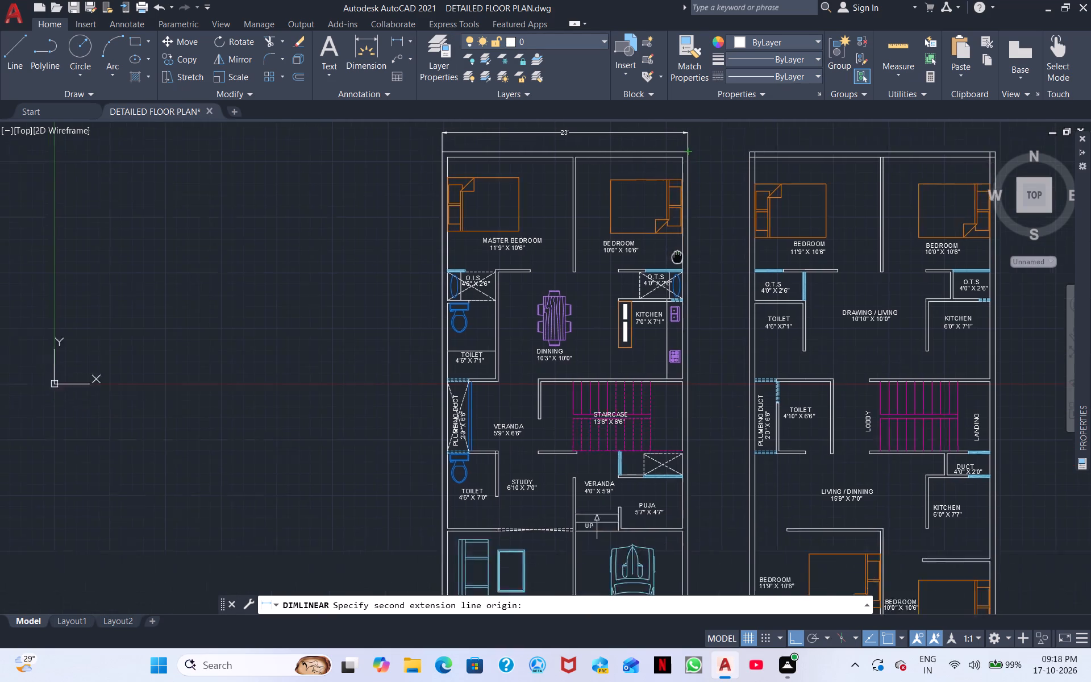
pyautogui.moveTo(677, 257); pyautogui.dragTo(657, 141, button='middle')
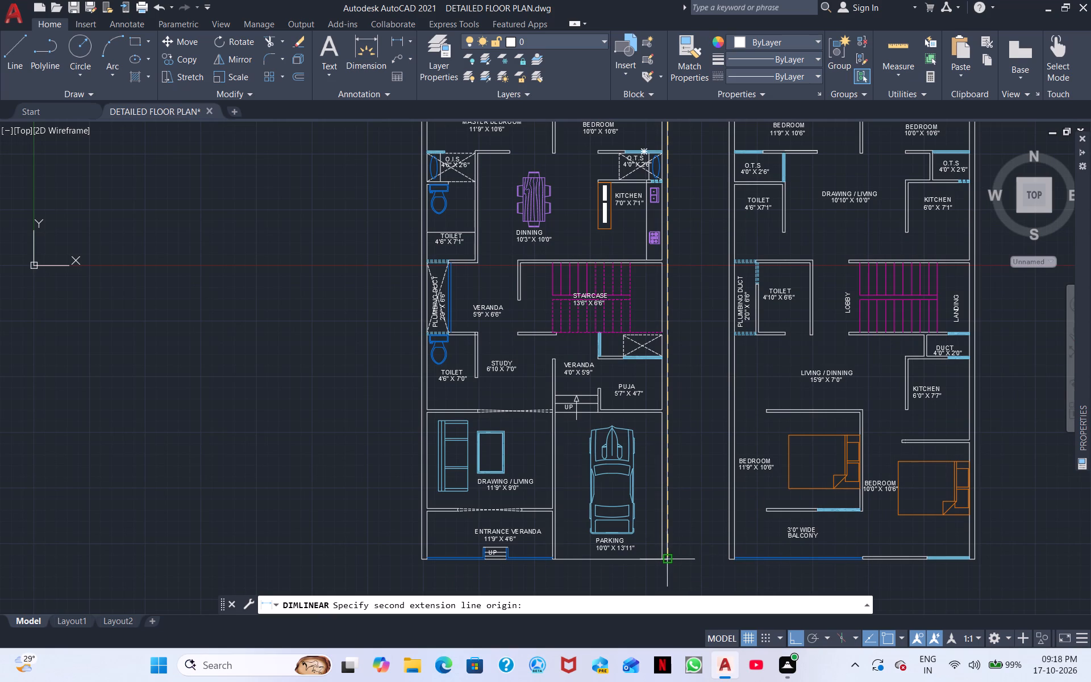
pyautogui.scroll(2, 661, 554)
pyautogui.click(675, 571)
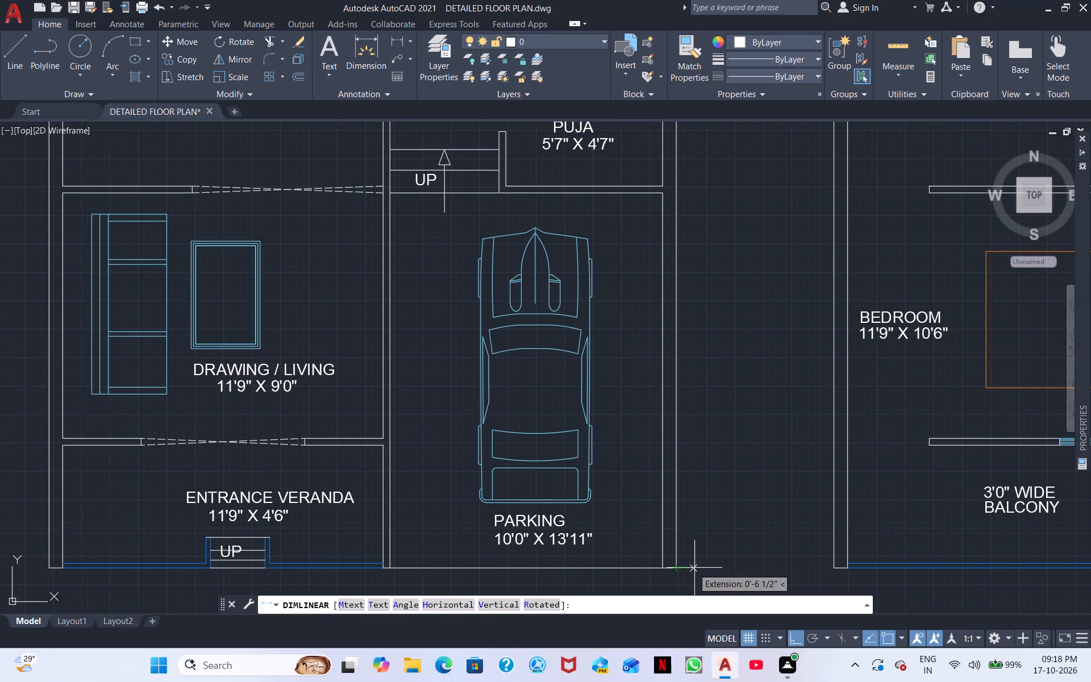
pyautogui.click(717, 564)
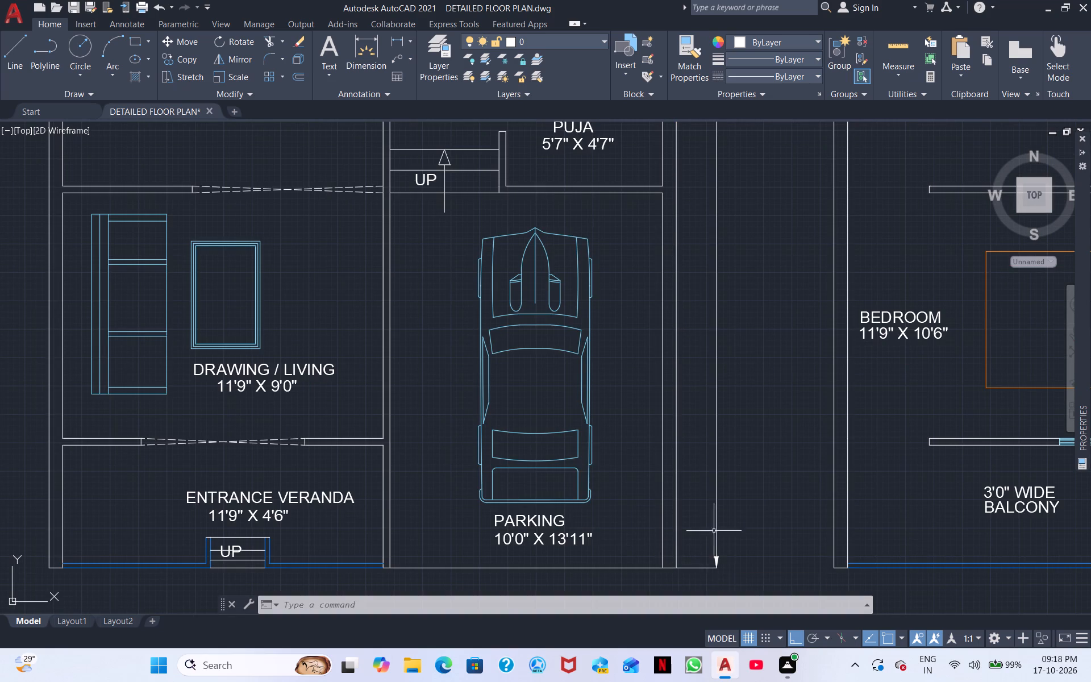
# Override the first plan's overall length dimension text with 50' and finish text editing.
pyautogui.moveTo(711, 519); pyautogui.dragTo(606, 681, button='middle')
pyautogui.scroll(-2, 595, 647)
pyautogui.moveTo(690, 228); pyautogui.dragTo(707, 493, button='middle')
pyautogui.doubleClick(625, 346)
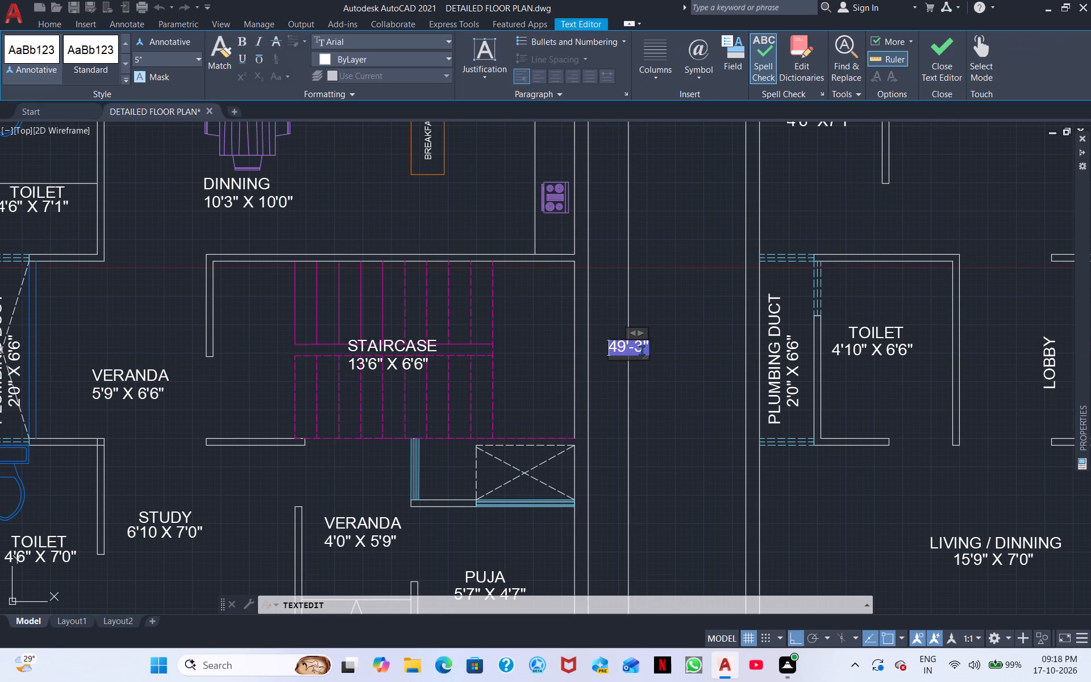
pyautogui.moveTo(642, 350); pyautogui.dragTo(615, 350)
pyautogui.press('BackSpace')
pyautogui.write('50')
pyautogui.press("'")
pyautogui.click(672, 417)
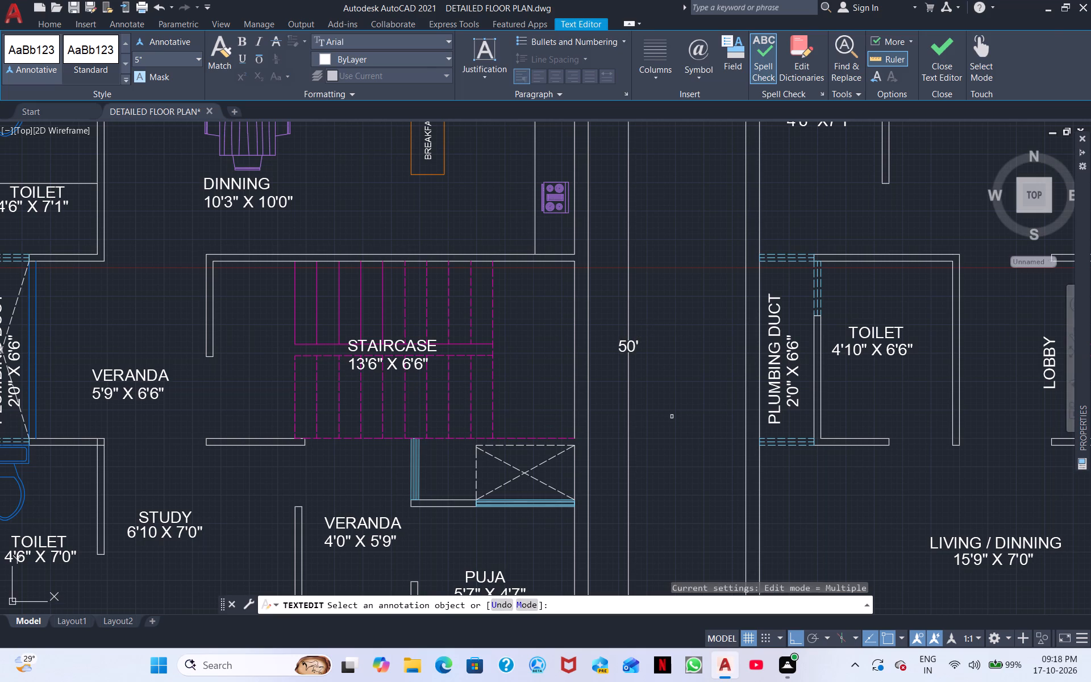
pyautogui.moveTo(699, 301); pyautogui.dragTo(341, 423, button='middle')
pyautogui.rightClick(466, 306)
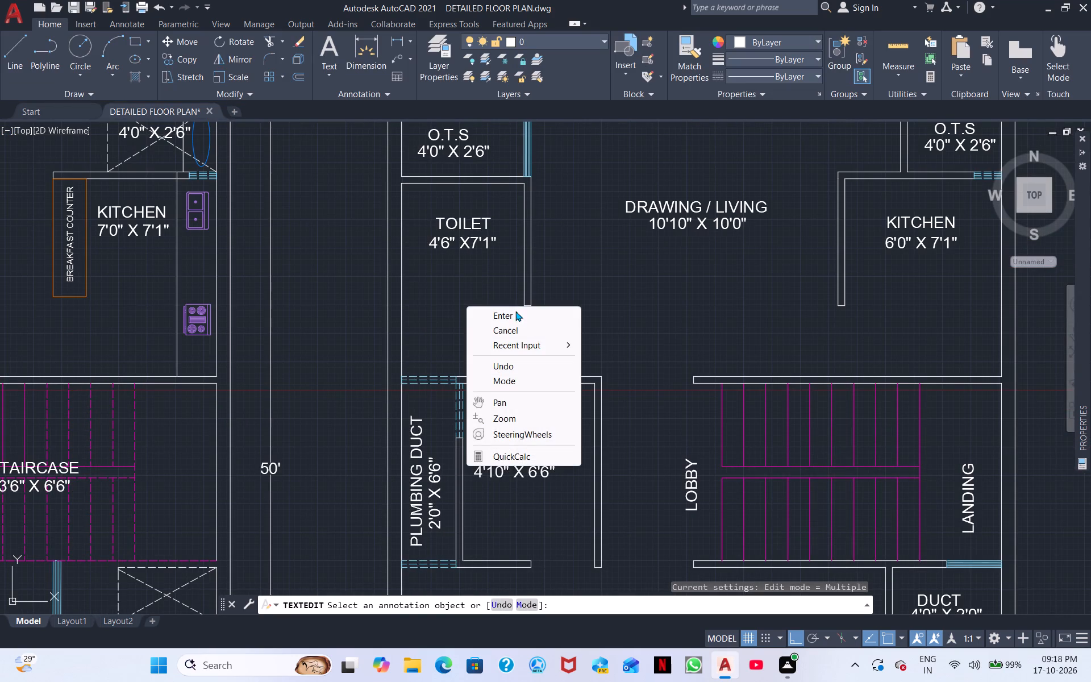
pyautogui.moveTo(622, 273); pyautogui.dragTo(608, 400, button='middle')
pyautogui.click(627, 301)
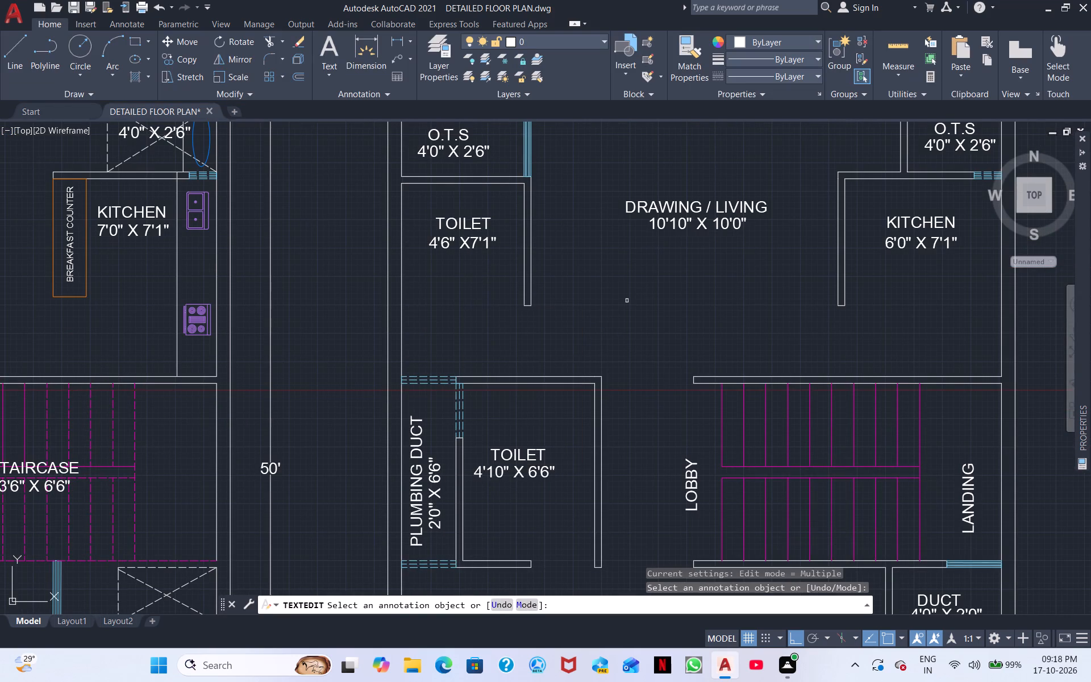
# Add a linear dimension for the second floor plan's overall width, placed just above its top outer wall.
pyautogui.moveTo(601, 278); pyautogui.dragTo(584, 369, button='middle')
pyautogui.click(400, 42)
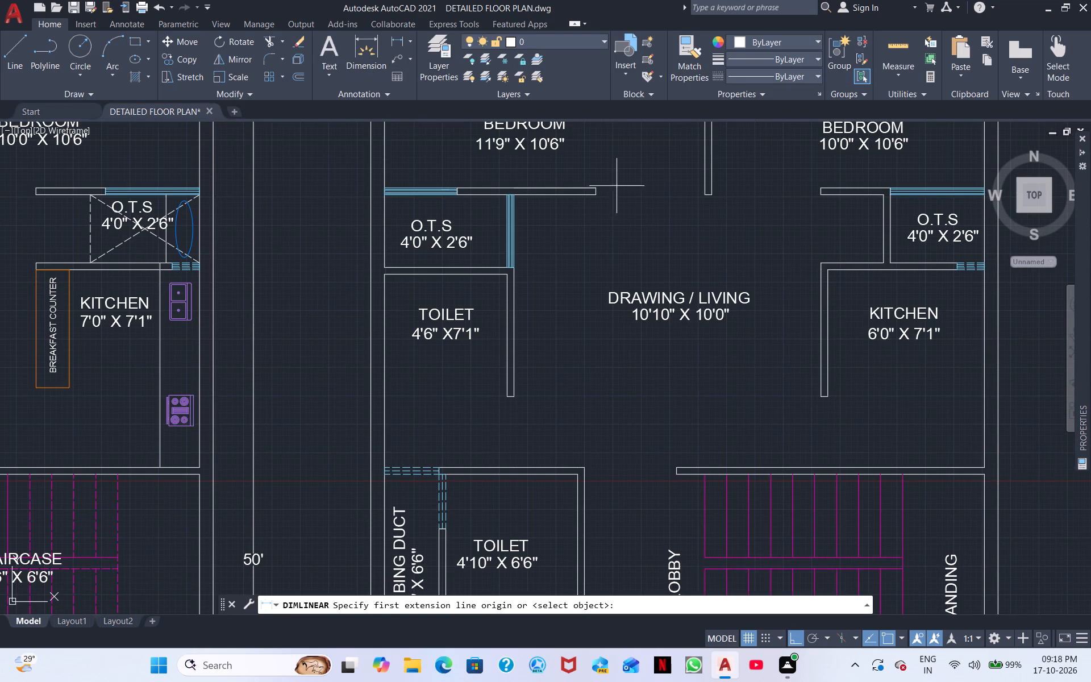
pyautogui.moveTo(613, 210); pyautogui.dragTo(516, 469, button='middle')
pyautogui.moveTo(490, 308); pyautogui.dragTo(505, 374, button='middle')
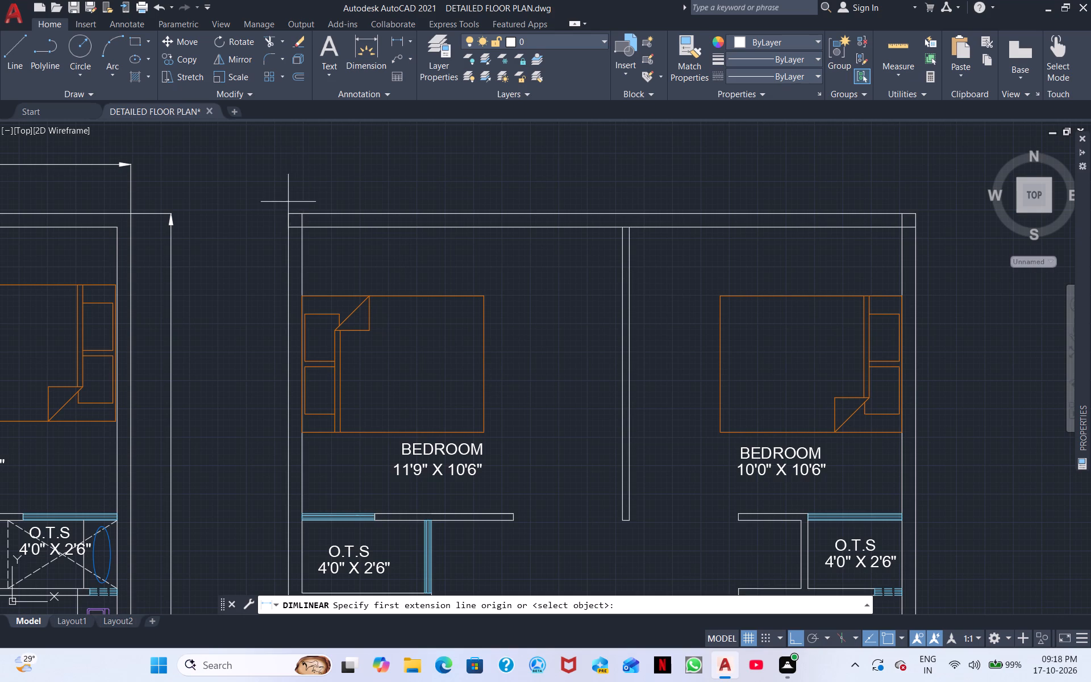
pyautogui.click(288, 213)
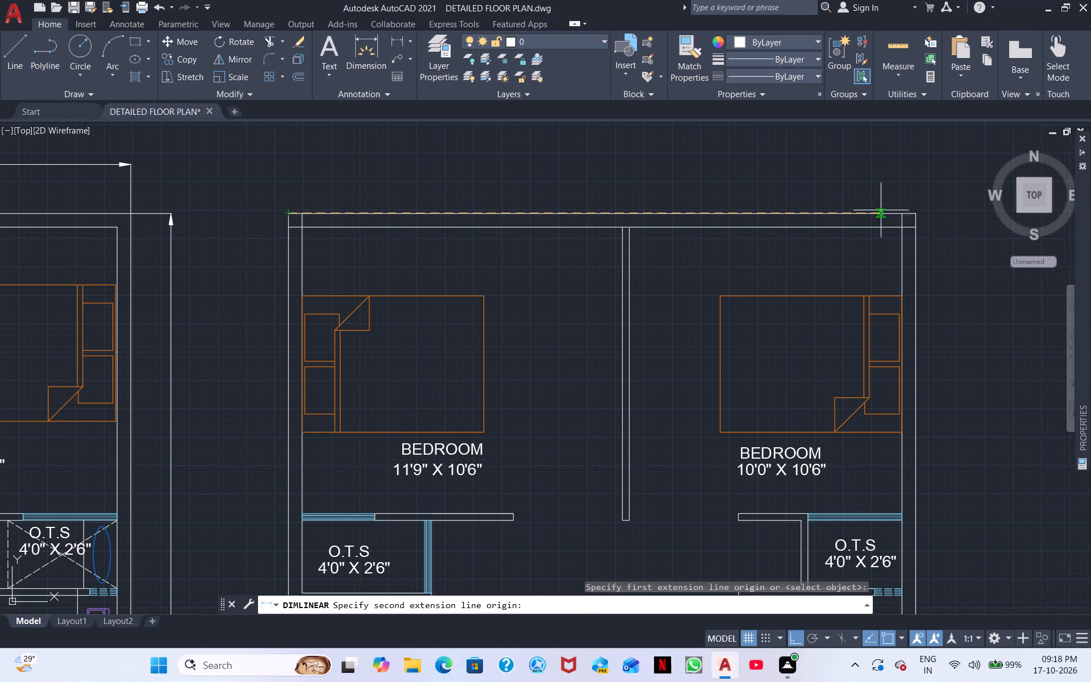
pyautogui.click(919, 211)
pyautogui.click(918, 196)
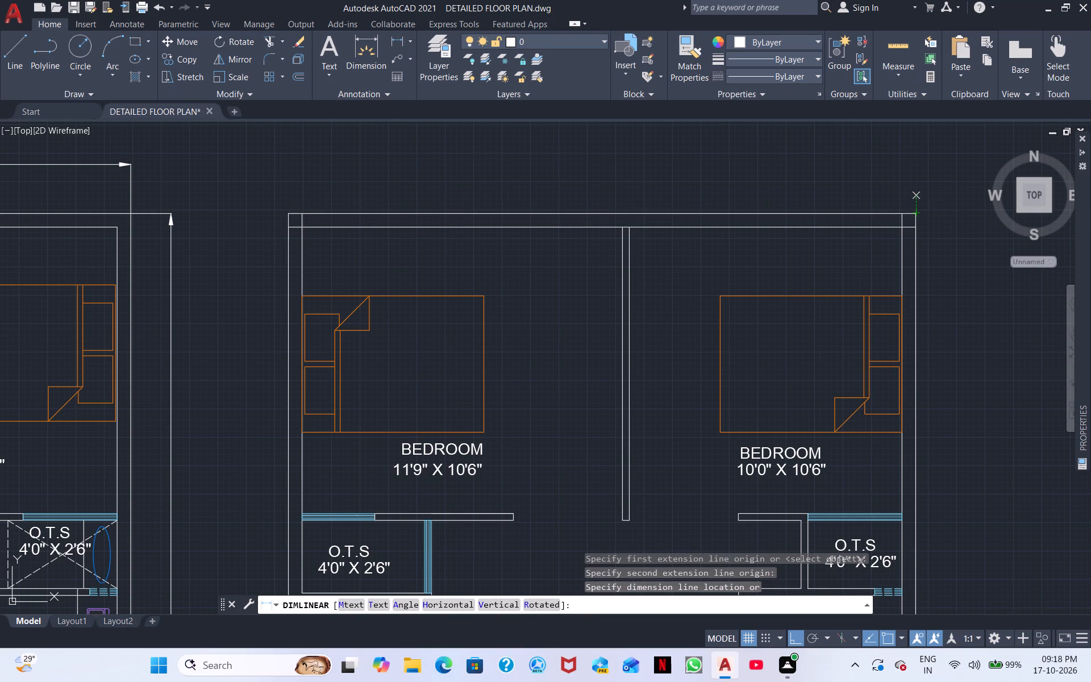
# Move the second plan's width dimension line farther above the top wall, roughly level with the first plan's.
pyautogui.click(655, 196)
pyautogui.click(603, 199)
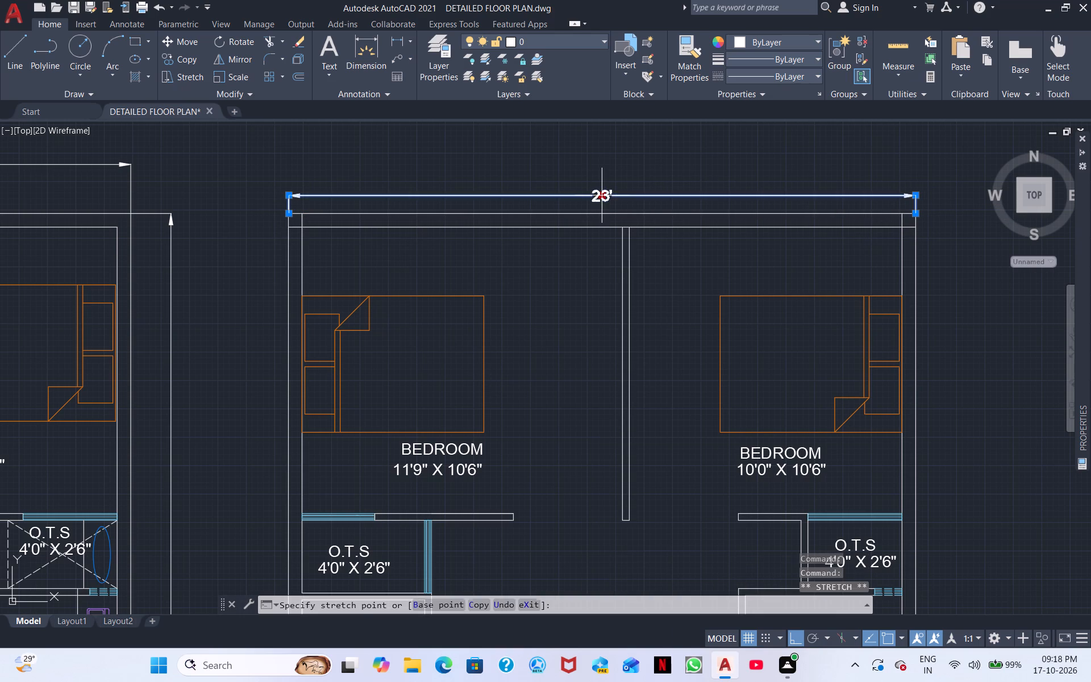
pyautogui.click(608, 162)
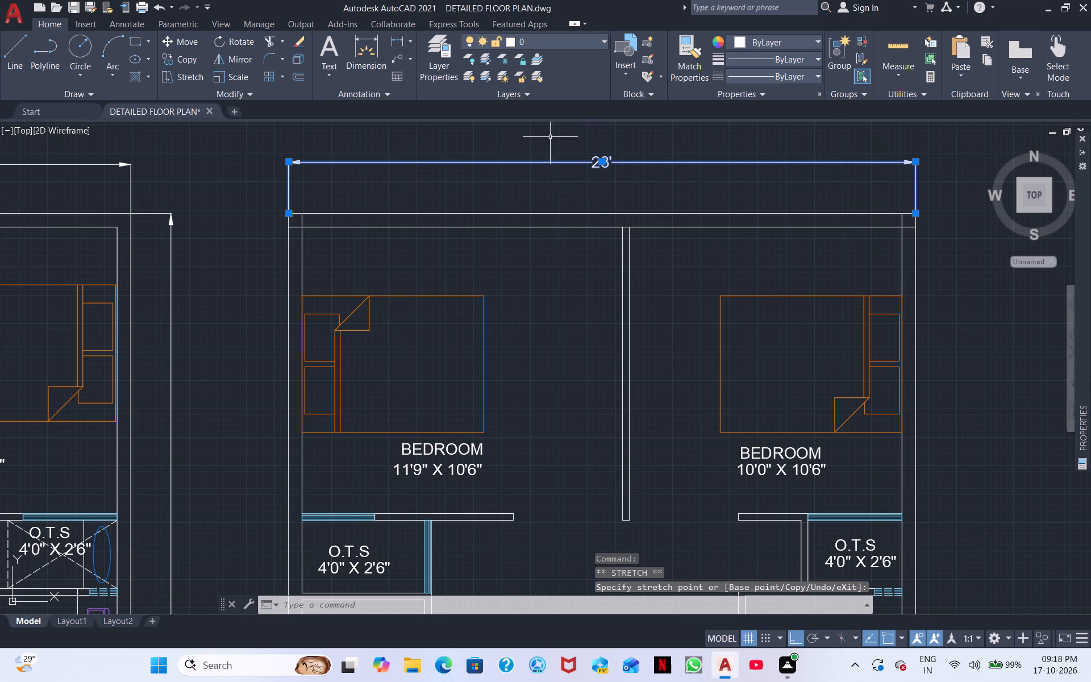
# Add a vertical linear dimension for the second floor plan's overall length, placed outside its right outer wall.
pyautogui.click(403, 50)
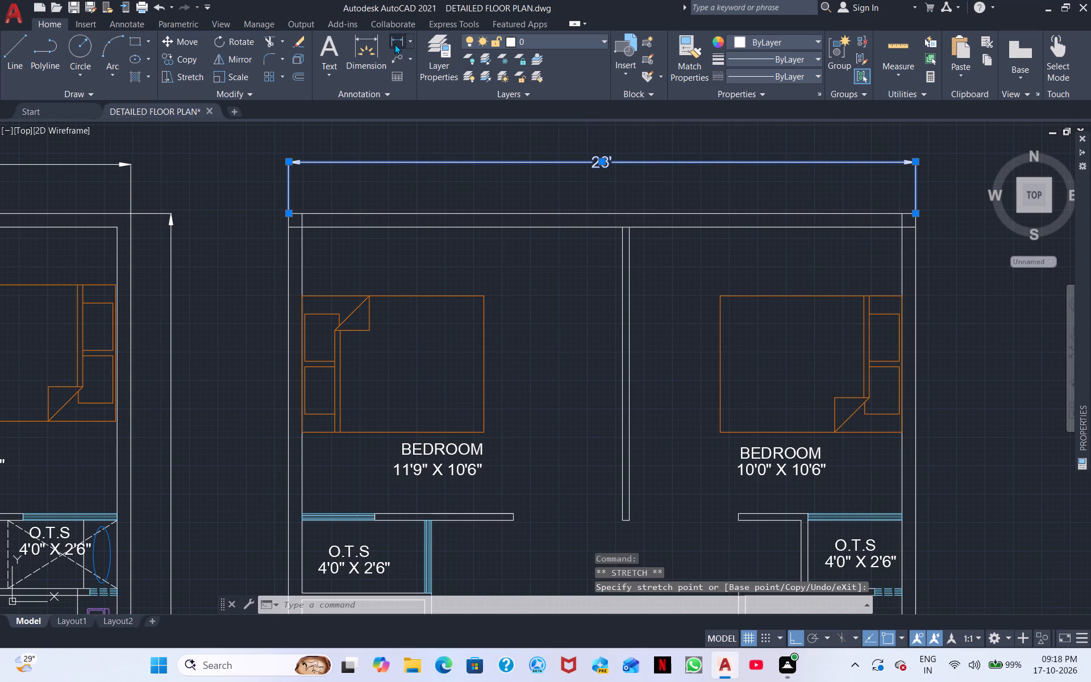
pyautogui.click(394, 44)
pyautogui.moveTo(630, 171); pyautogui.dragTo(467, 6, button='middle')
pyautogui.moveTo(743, 232); pyautogui.dragTo(702, 269, button='middle')
pyautogui.scroll(-1, 701, 270)
pyautogui.click(713, 159)
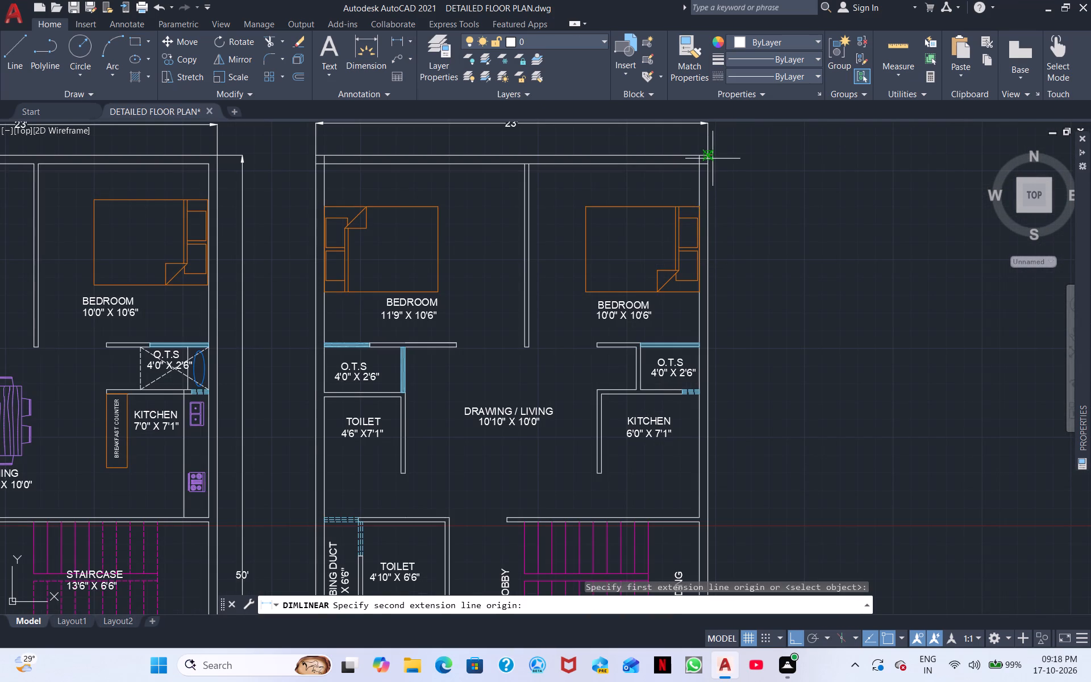
pyautogui.moveTo(763, 241); pyautogui.dragTo(755, 60, button='middle')
pyautogui.scroll(-1, 741, 157)
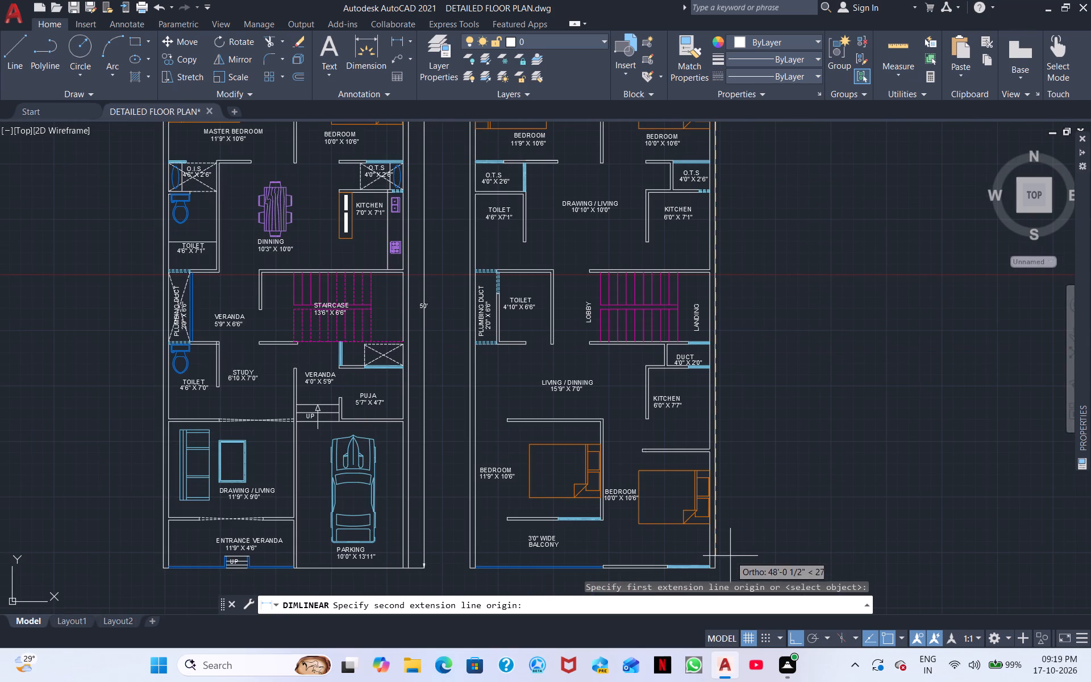
pyautogui.scroll(3, 711, 562)
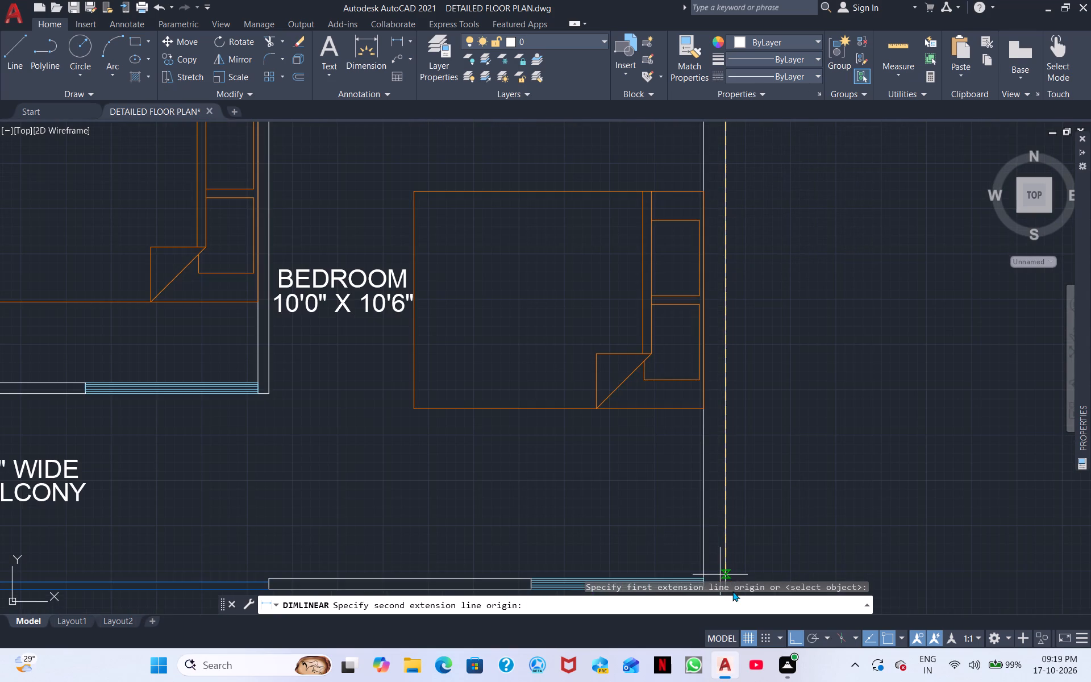
pyautogui.moveTo(728, 572); pyautogui.dragTo(712, 419, button='middle')
pyautogui.click(711, 435)
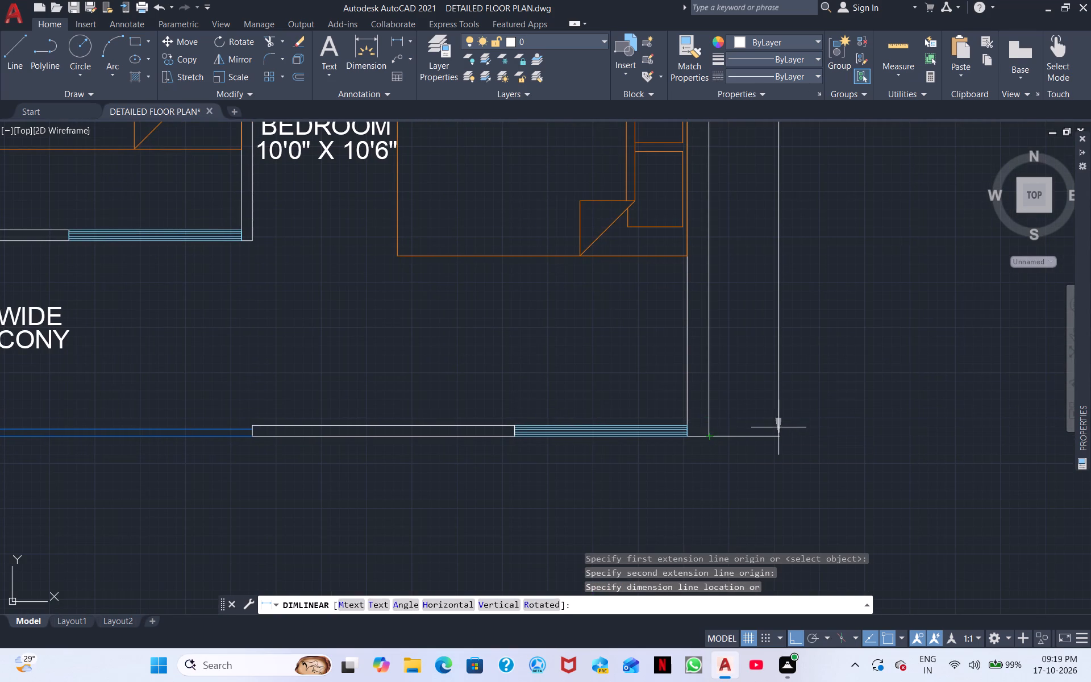
pyautogui.moveTo(782, 426); pyautogui.dragTo(781, 491, button='middle')
pyautogui.click(783, 476)
# Override the second floor plan's overall length dimension text with 50'.
pyautogui.moveTo(793, 381); pyautogui.dragTo(764, 500, button='middle')
pyautogui.moveTo(777, 404); pyautogui.dragTo(760, 519, button='middle')
pyautogui.moveTo(756, 383); pyautogui.dragTo(754, 447, button='middle')
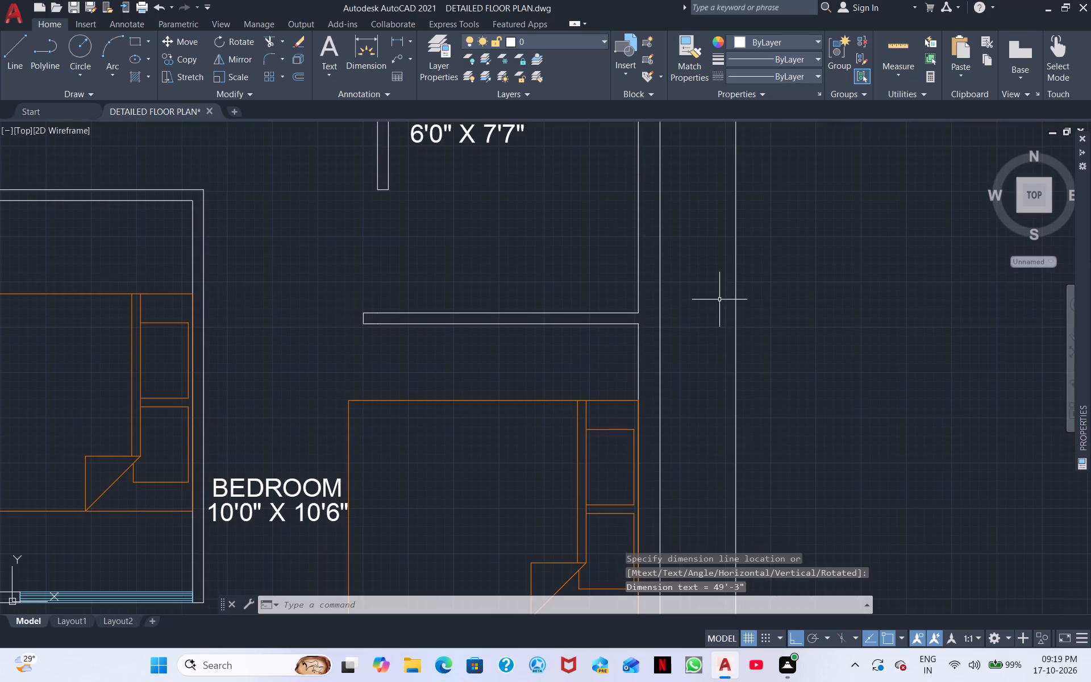
pyautogui.moveTo(719, 300); pyautogui.dragTo(713, 468, button='middle')
pyautogui.moveTo(726, 298); pyautogui.dragTo(706, 508, button='middle')
pyautogui.moveTo(684, 343); pyautogui.dragTo(684, 540, button='middle')
pyautogui.moveTo(690, 415); pyautogui.dragTo(698, 477, button='middle')
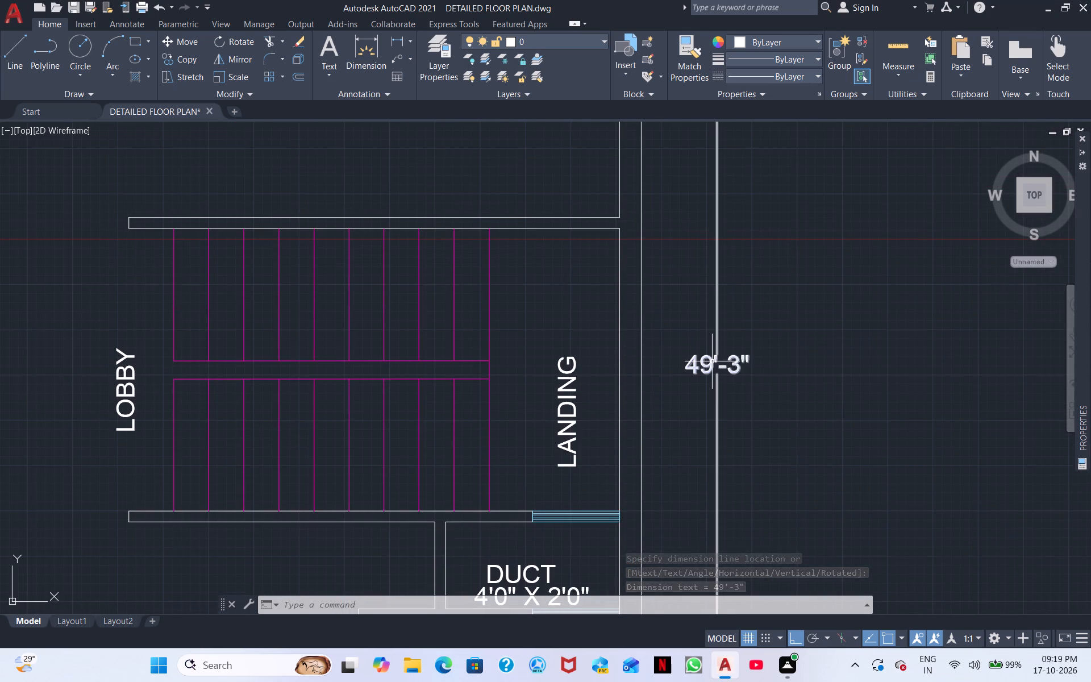
pyautogui.click(712, 361)
pyautogui.doubleClick(733, 364)
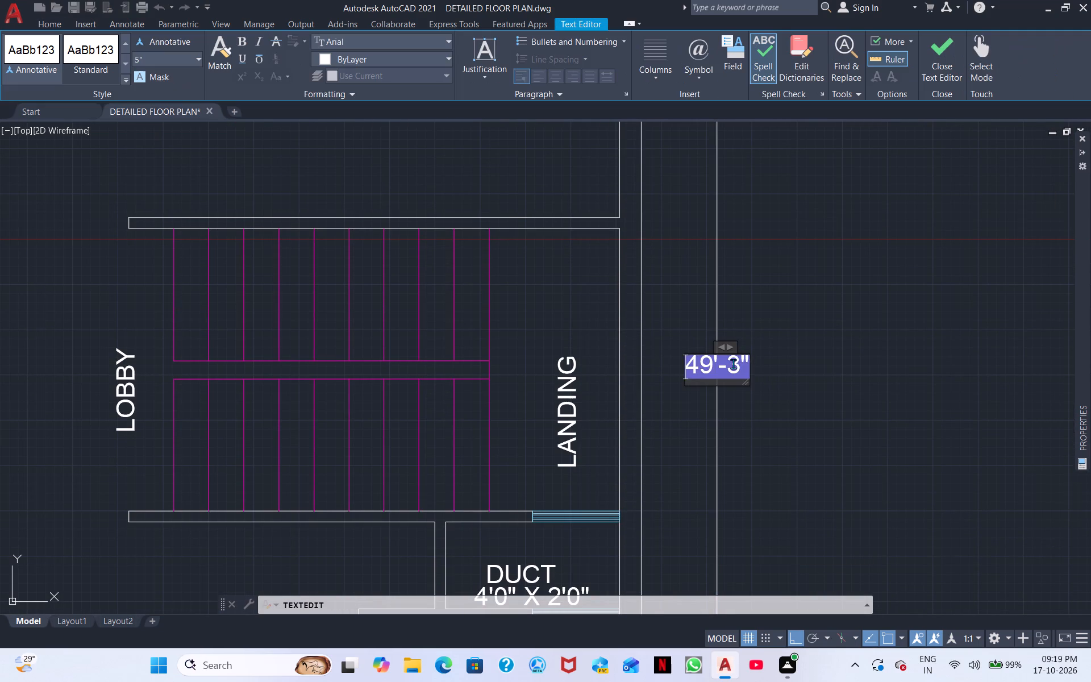
pyautogui.moveTo(739, 373); pyautogui.dragTo(705, 371)
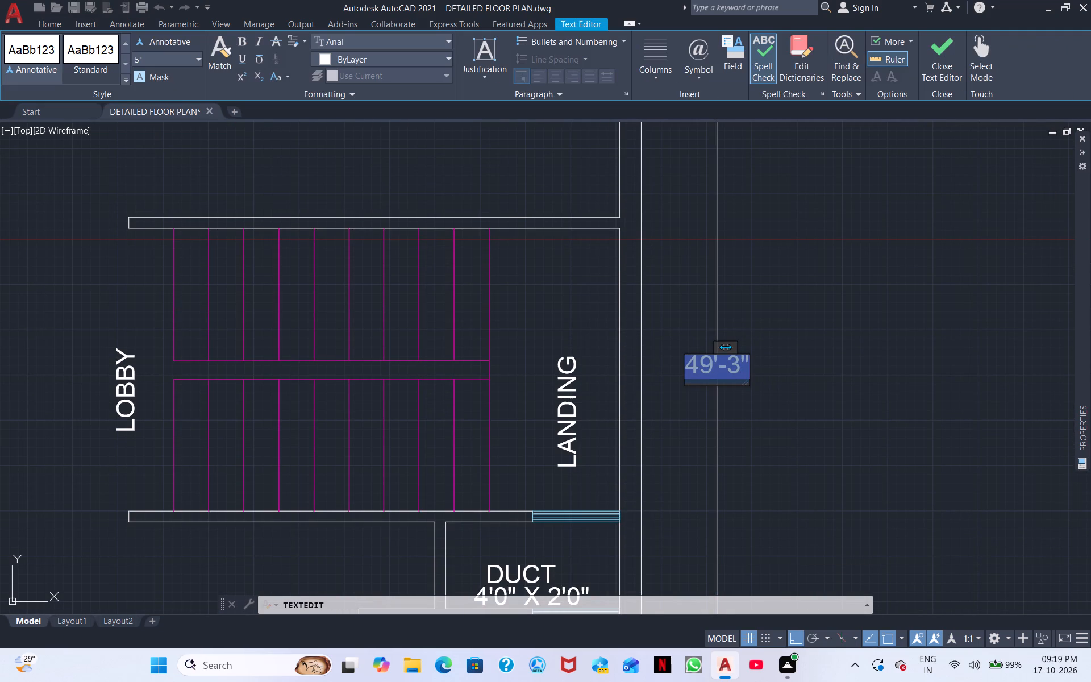
pyautogui.press('BackSpace')
pyautogui.write("50'")
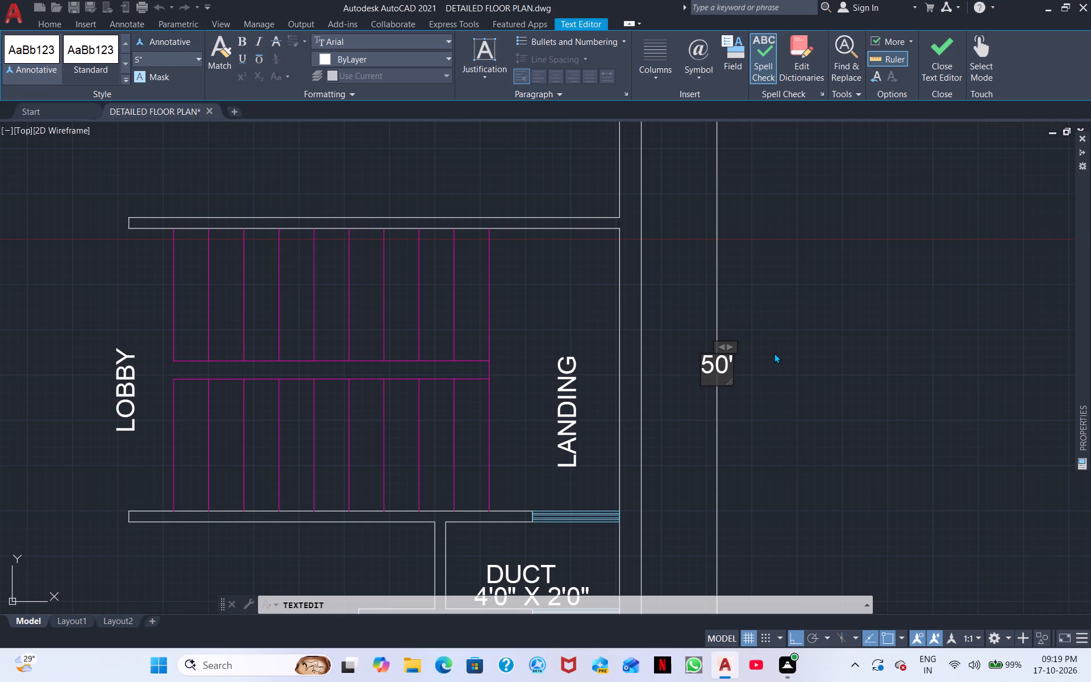
pyautogui.click(777, 355)
# Trim the overlapping wall lines along the second plan's top wall, at both outer corners and the bedroom partition junction.
pyautogui.scroll(-2, 714, 330)
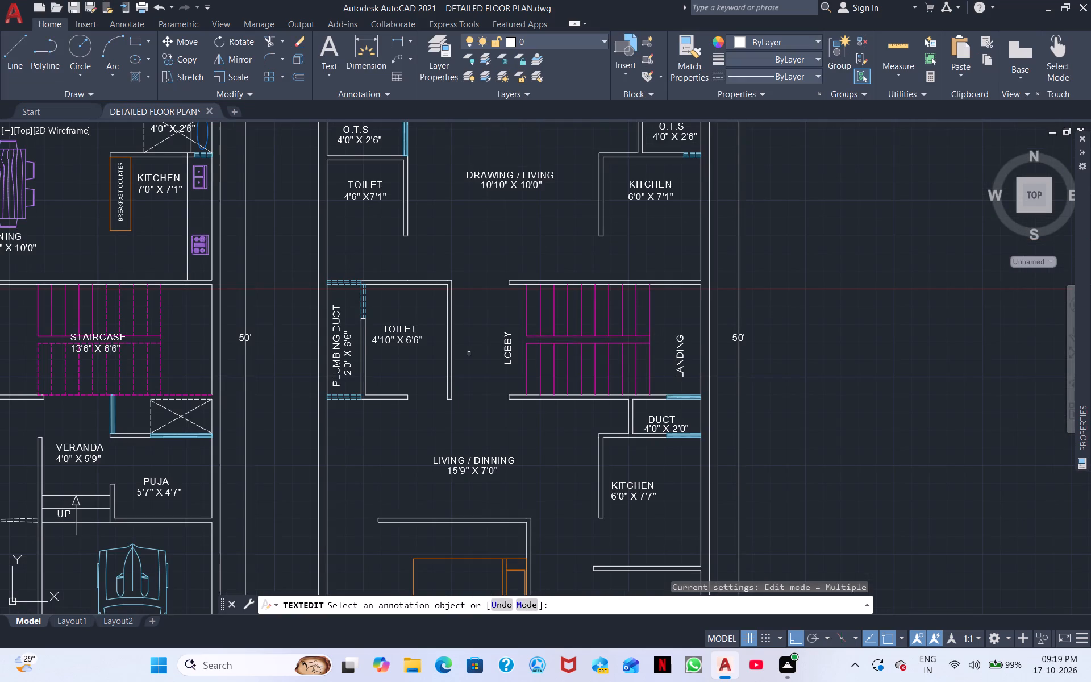
pyautogui.moveTo(467, 360); pyautogui.dragTo(650, 368, button='middle')
pyautogui.moveTo(627, 345); pyautogui.dragTo(638, 490, button='middle')
pyautogui.moveTo(674, 370); pyautogui.dragTo(681, 454, button='middle')
pyautogui.moveTo(666, 407); pyautogui.dragTo(675, 466, button='middle')
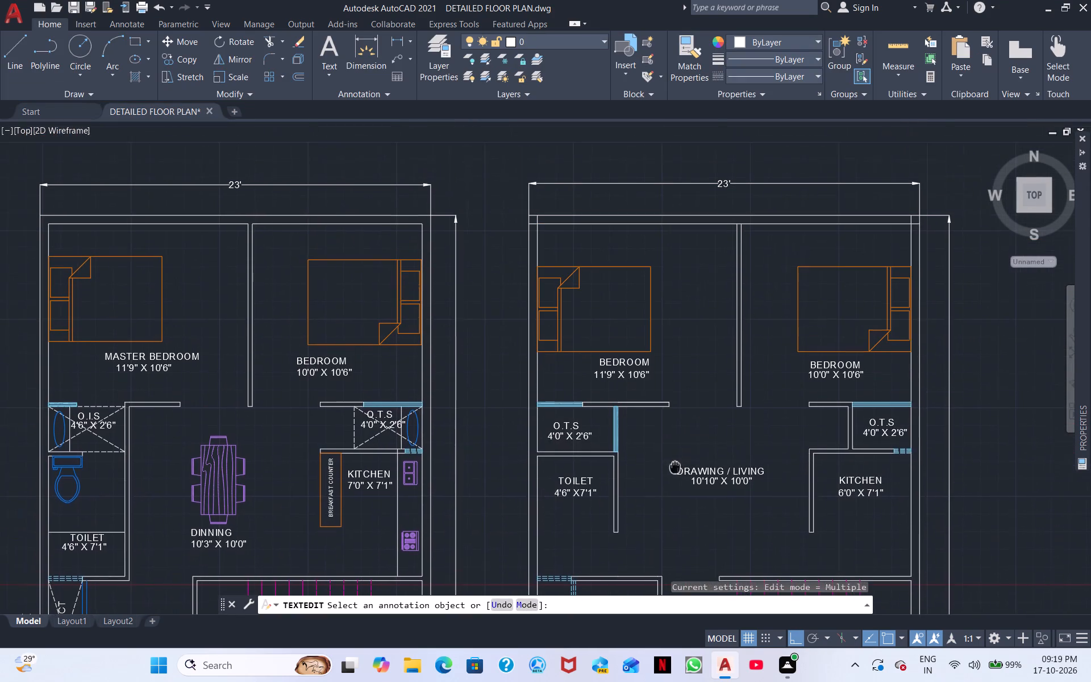
pyautogui.moveTo(675, 466); pyautogui.dragTo(674, 466, button='middle')
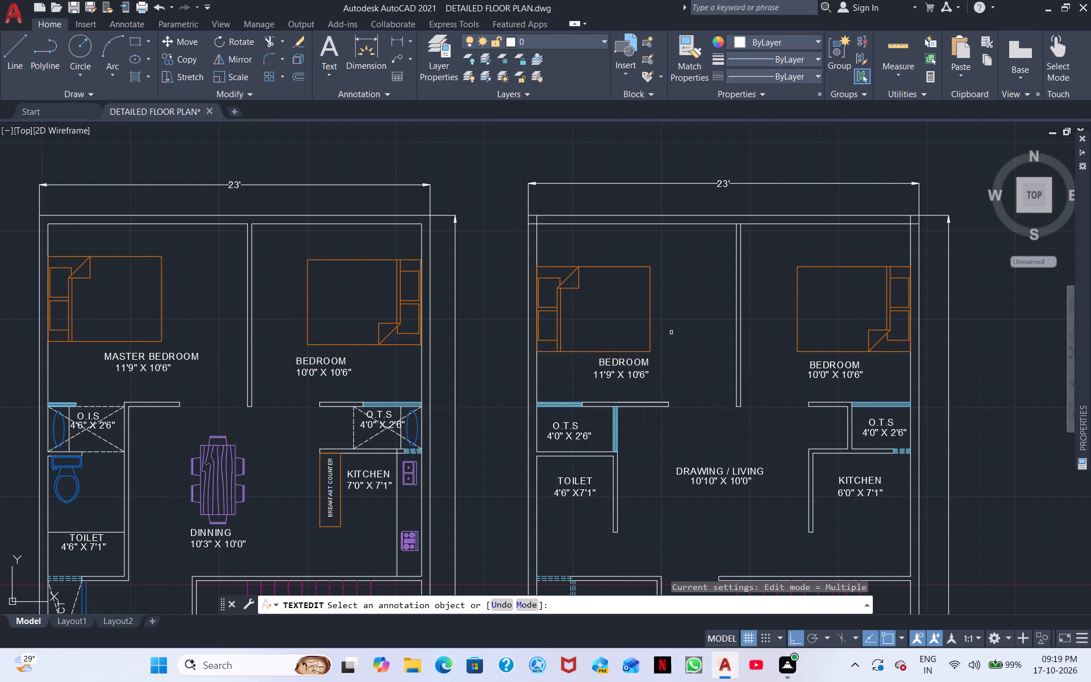
pyautogui.moveTo(672, 336); pyautogui.dragTo(683, 373, button='middle')
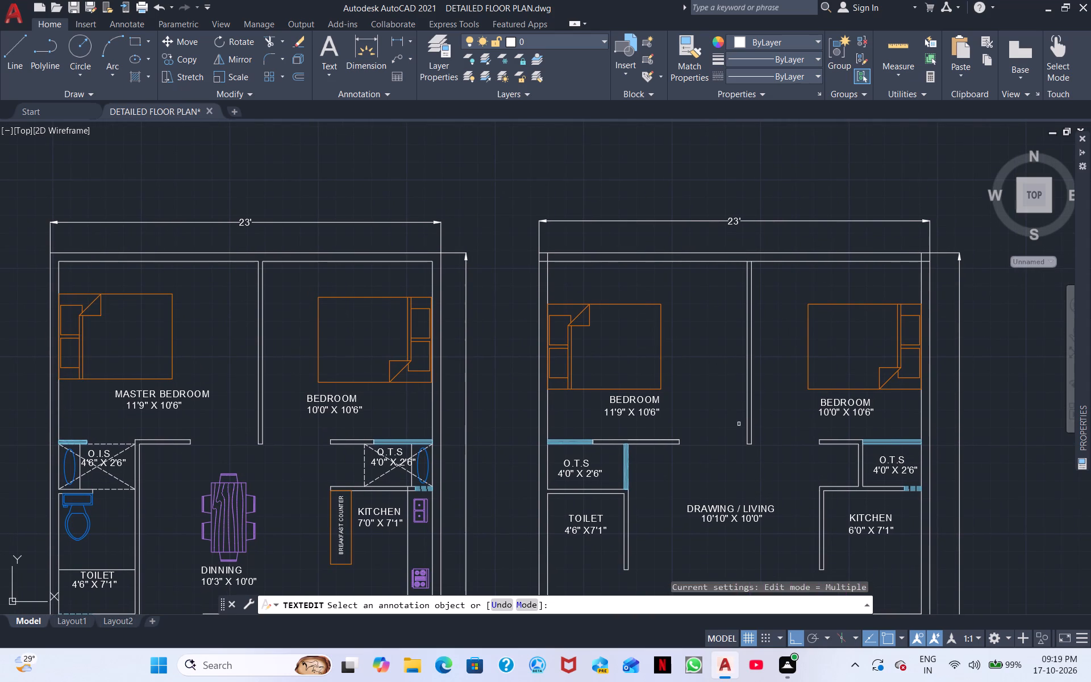
pyautogui.scroll(-1, 658, 440)
pyautogui.scroll(1, 661, 434)
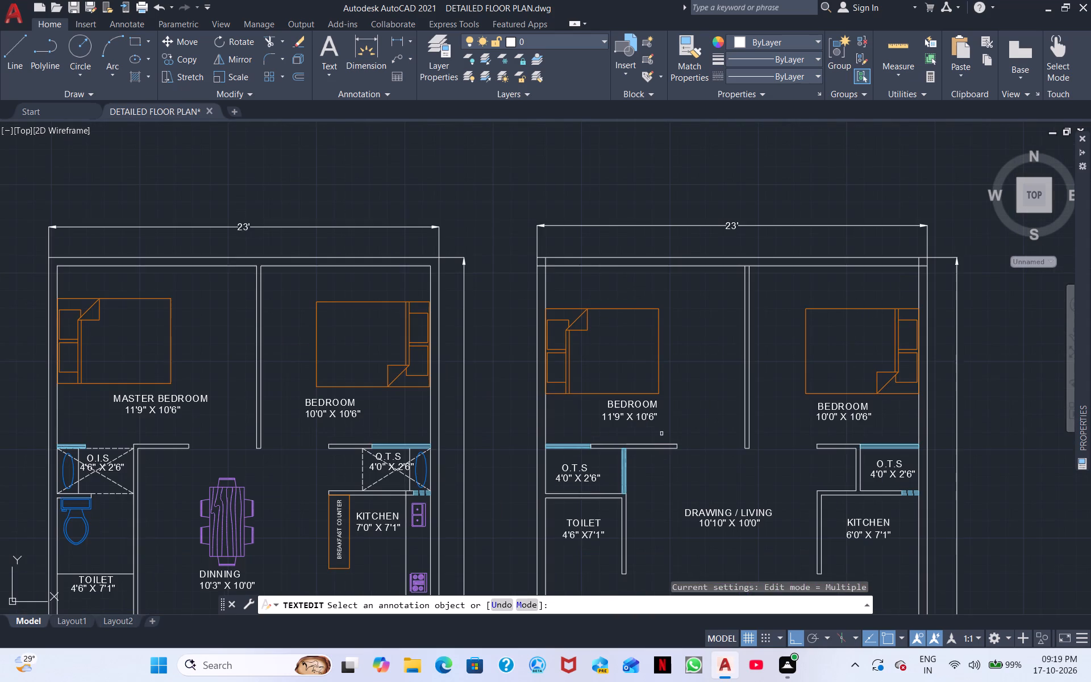
pyautogui.scroll(2, 659, 384)
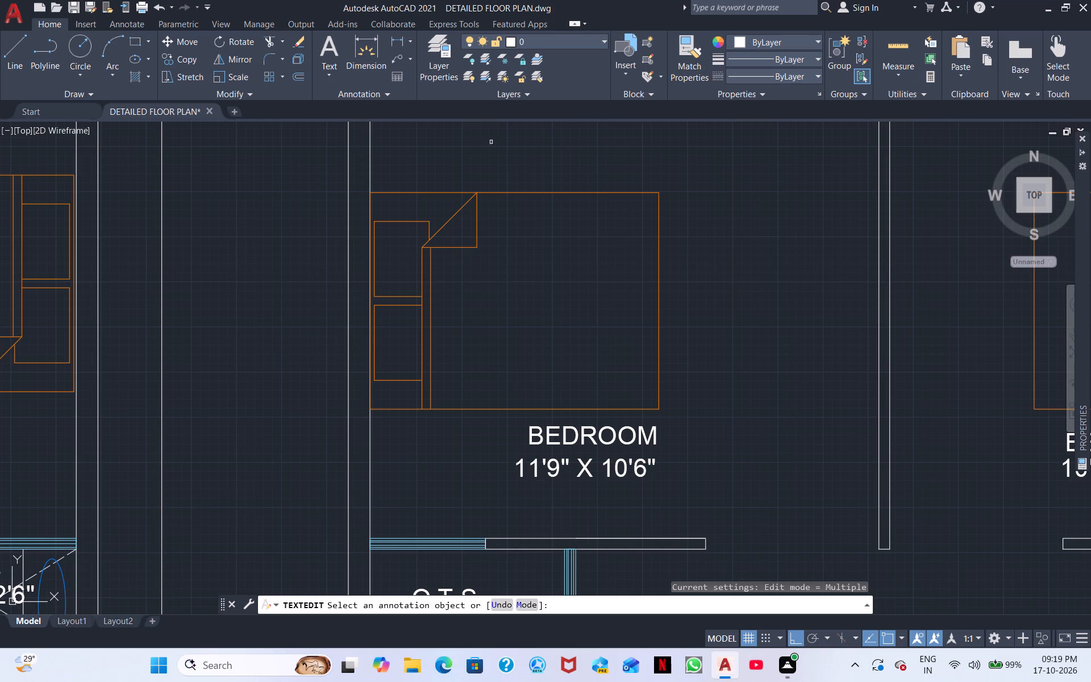
pyautogui.click(272, 44)
pyautogui.moveTo(517, 178); pyautogui.dragTo(668, 405, button='middle')
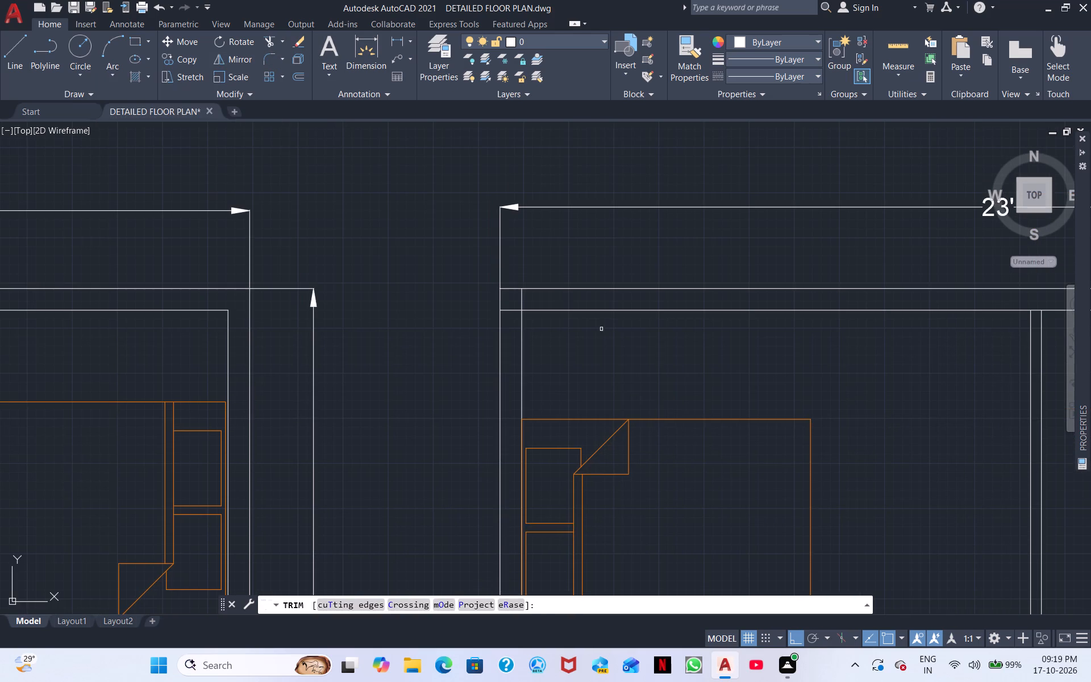
pyautogui.click(522, 298)
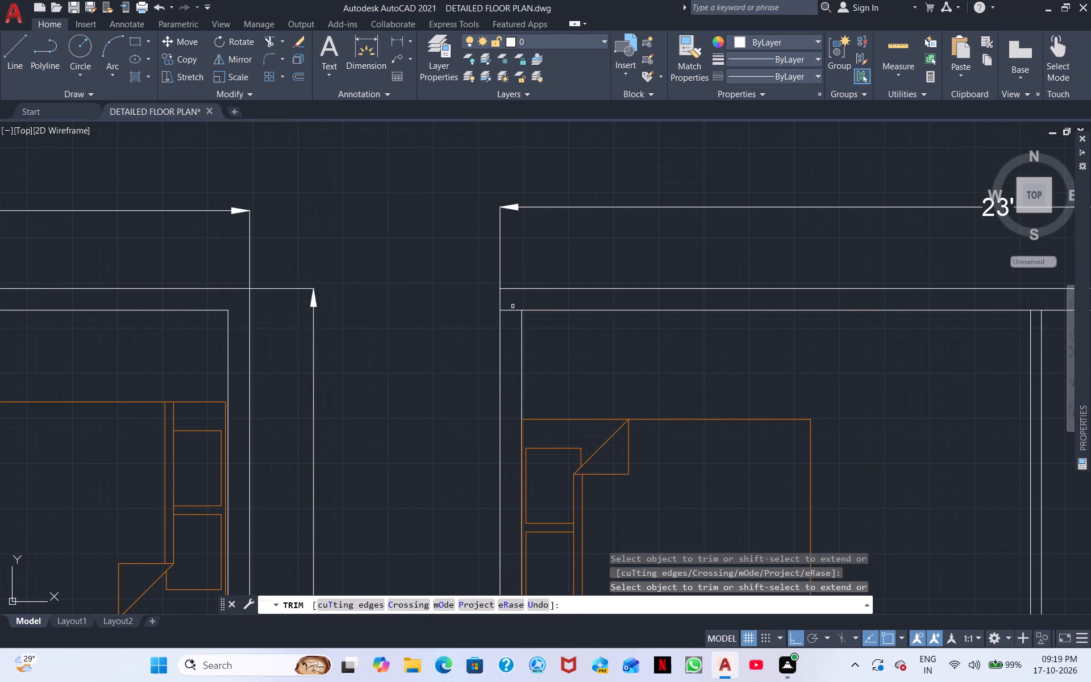
pyautogui.click(511, 310)
pyautogui.moveTo(842, 396); pyautogui.dragTo(501, 413, button='middle')
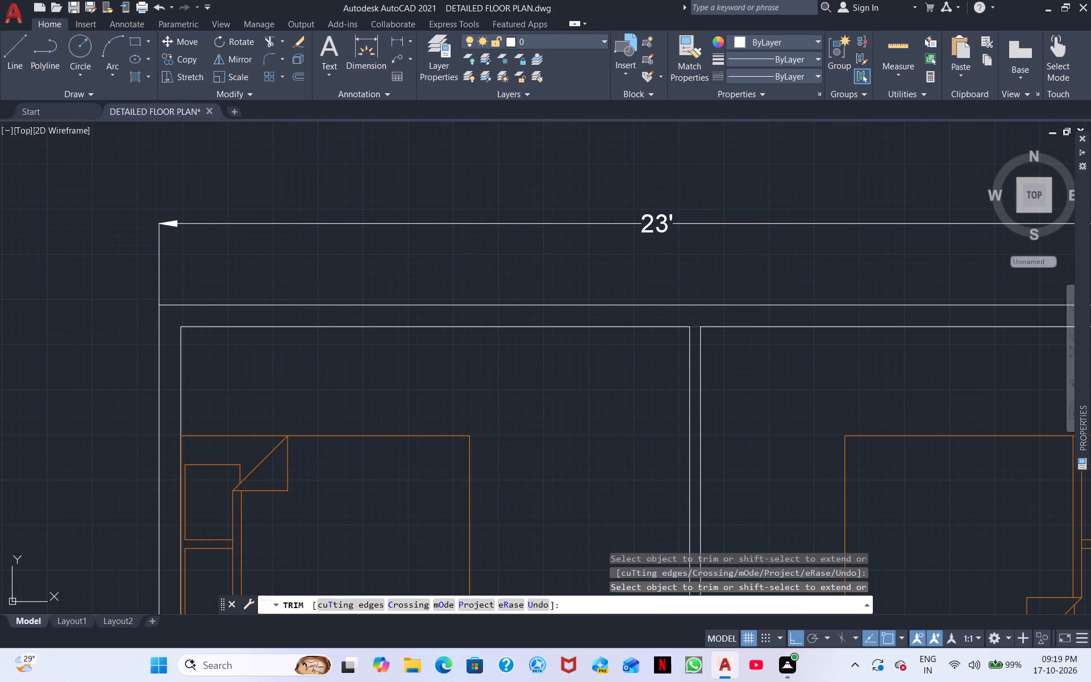
pyautogui.click(695, 325)
pyautogui.moveTo(802, 373); pyautogui.dragTo(325, 380, button='middle')
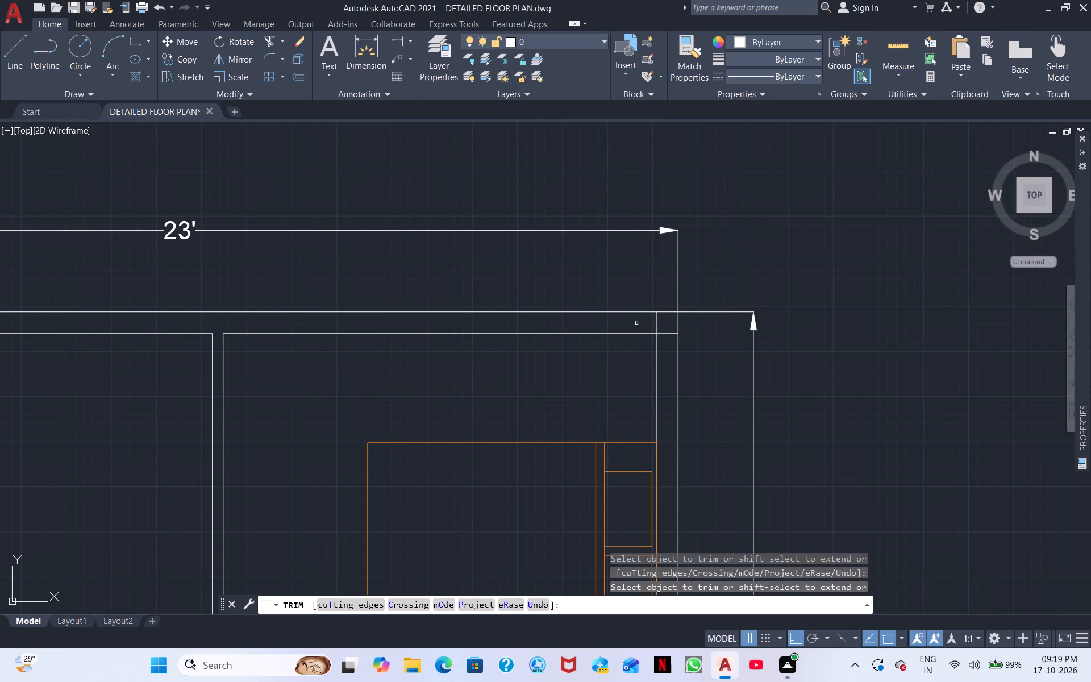
pyautogui.click(657, 326)
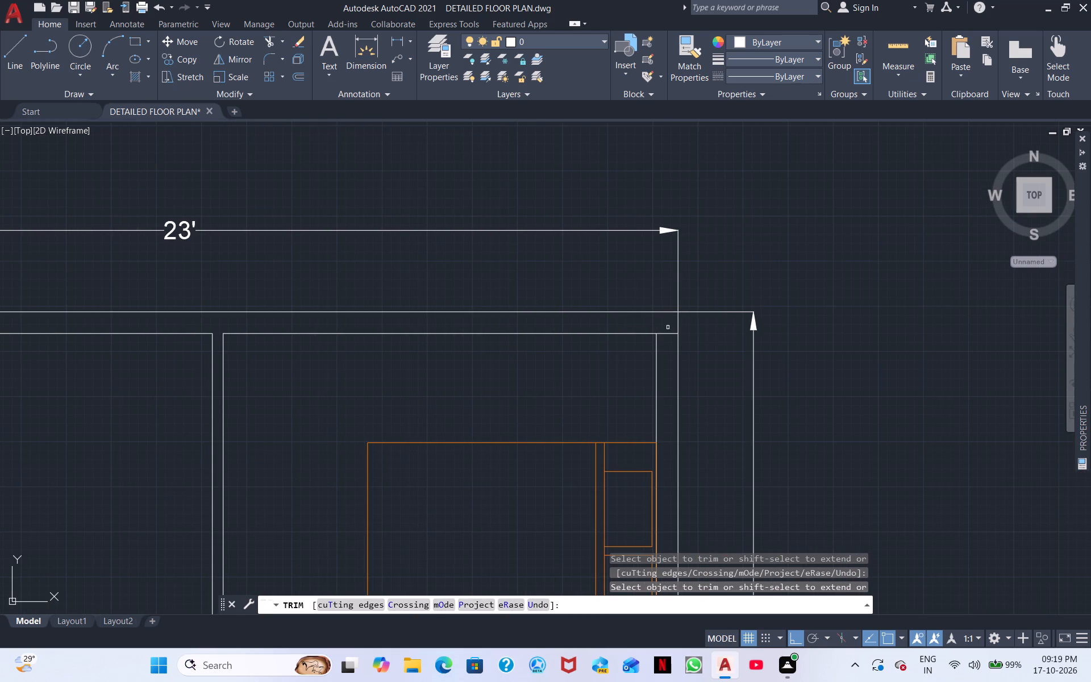
pyautogui.click(668, 335)
# Inspect the rest of the second plan down to the balcony wall for leftover overlapping lines and end trimming.
pyautogui.moveTo(547, 413); pyautogui.dragTo(514, 282, button='middle')
pyautogui.scroll(-2, 489, 252)
pyautogui.moveTo(461, 327); pyautogui.dragTo(426, 257, button='middle')
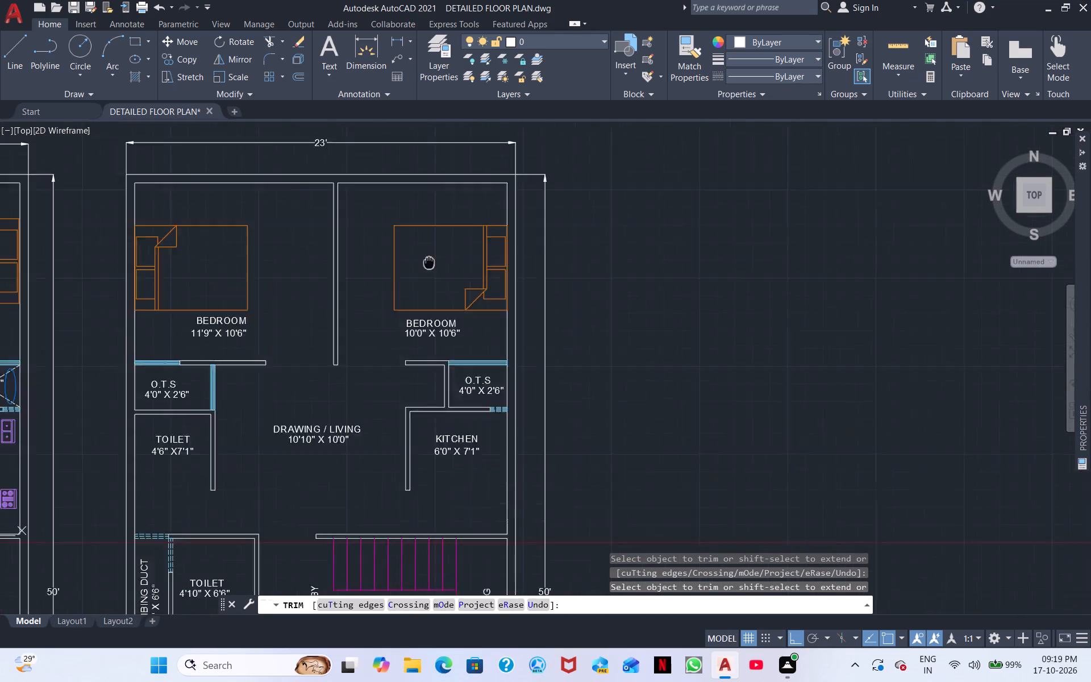
pyautogui.moveTo(426, 257); pyautogui.dragTo(381, 205, button='middle')
pyautogui.moveTo(349, 284); pyautogui.dragTo(331, 211, button='middle')
pyautogui.moveTo(343, 327); pyautogui.dragTo(457, 231, button='middle')
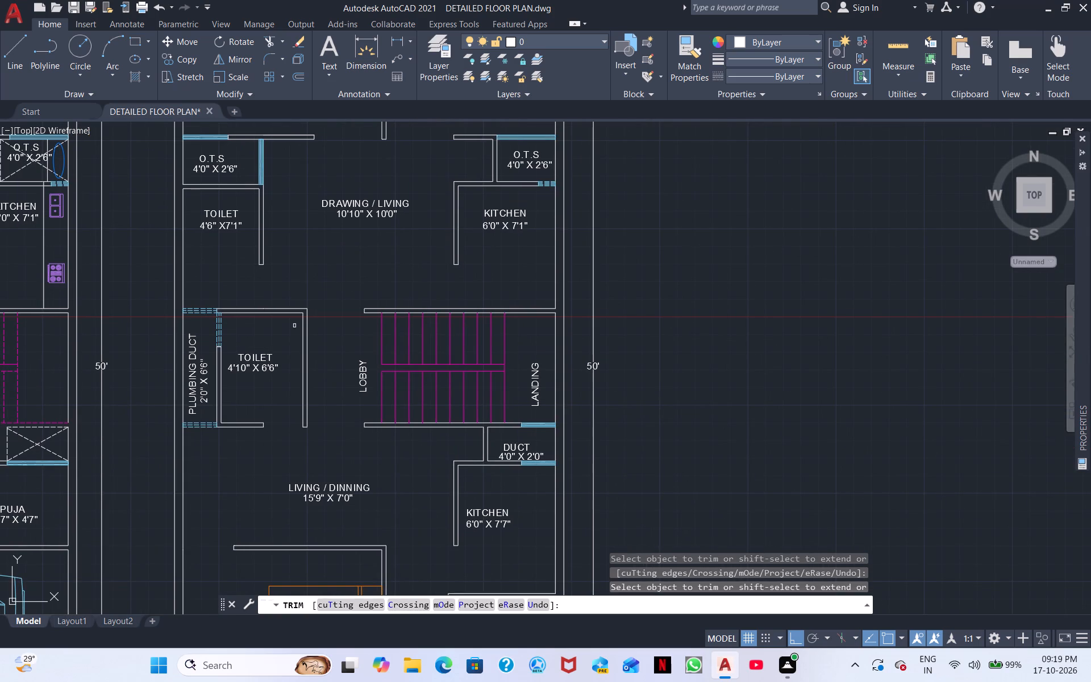
pyautogui.moveTo(280, 436); pyautogui.dragTo(290, 364, button='middle')
pyautogui.moveTo(253, 413); pyautogui.dragTo(274, 370, button='middle')
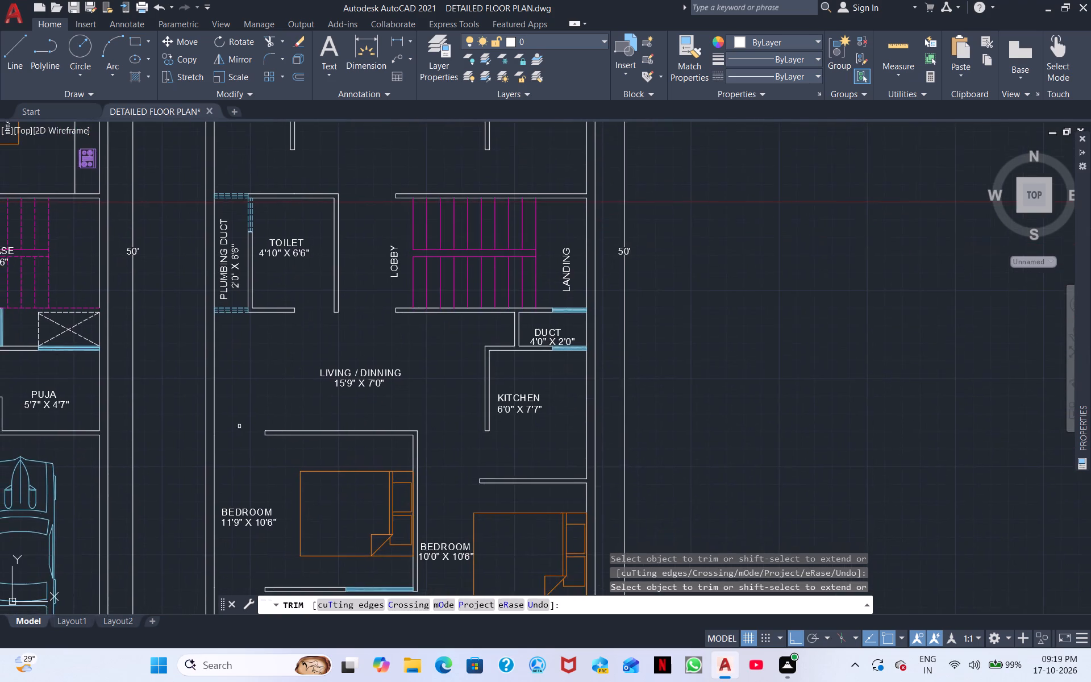
pyautogui.moveTo(249, 404); pyautogui.dragTo(274, 320, button='middle')
pyautogui.moveTo(256, 397); pyautogui.dragTo(293, 326, button='middle')
pyautogui.moveTo(266, 412); pyautogui.dragTo(297, 321, button='middle')
pyautogui.moveTo(309, 380); pyautogui.dragTo(353, 297, button='middle')
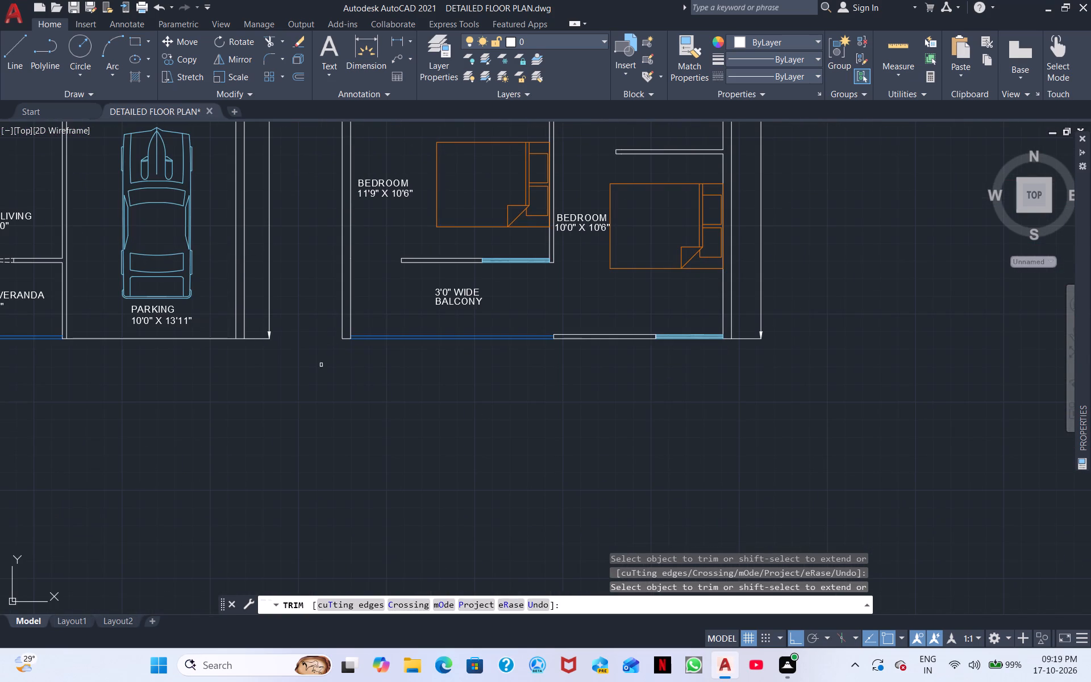
pyautogui.scroll(2, 340, 387)
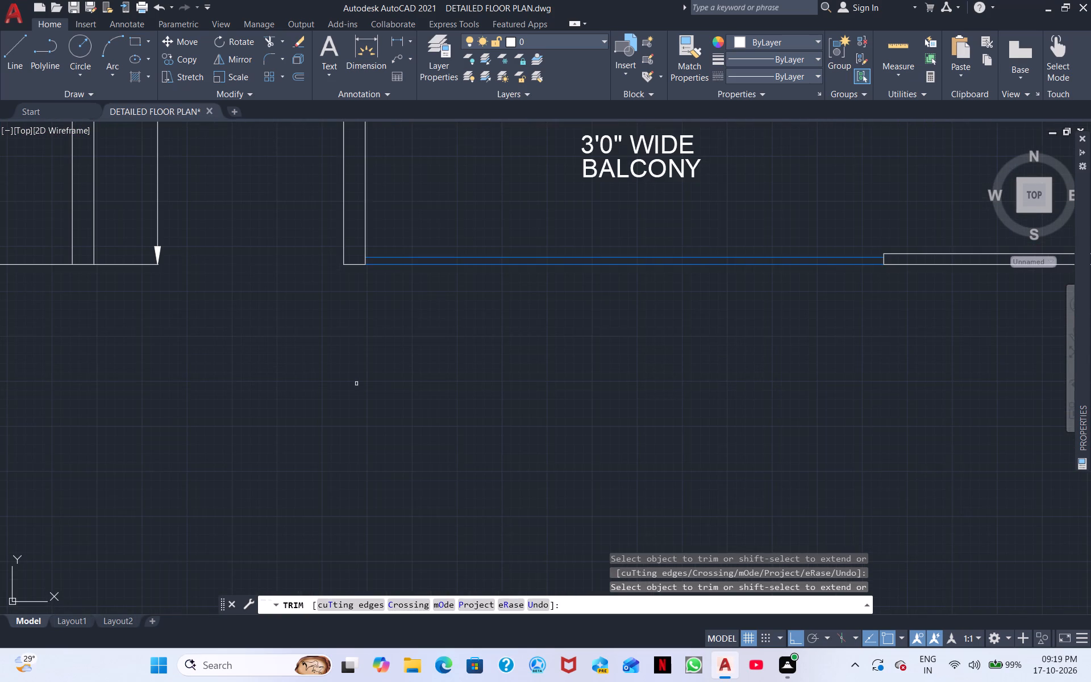
pyautogui.scroll(-2, 359, 380)
pyautogui.moveTo(600, 431); pyautogui.dragTo(578, 598, button='middle')
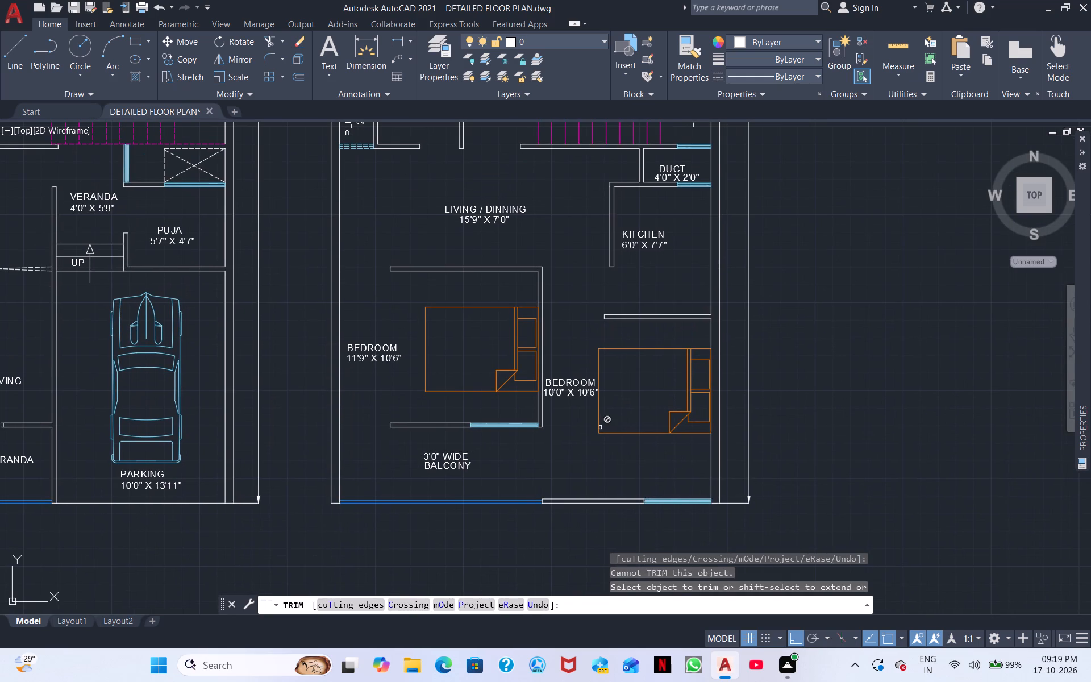
pyautogui.rightClick(885, 401)
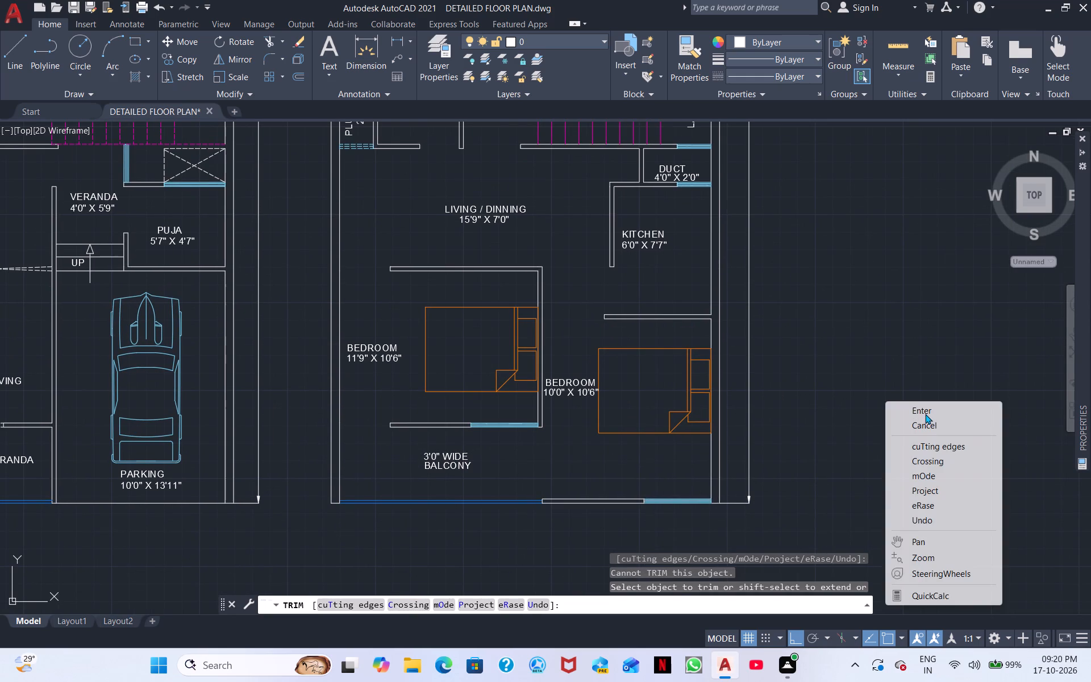
pyautogui.click(931, 413)
# Select both dimensioned floor plans and start a plot using the page setup of the previous plot.
pyautogui.scroll(-1, 885, 423)
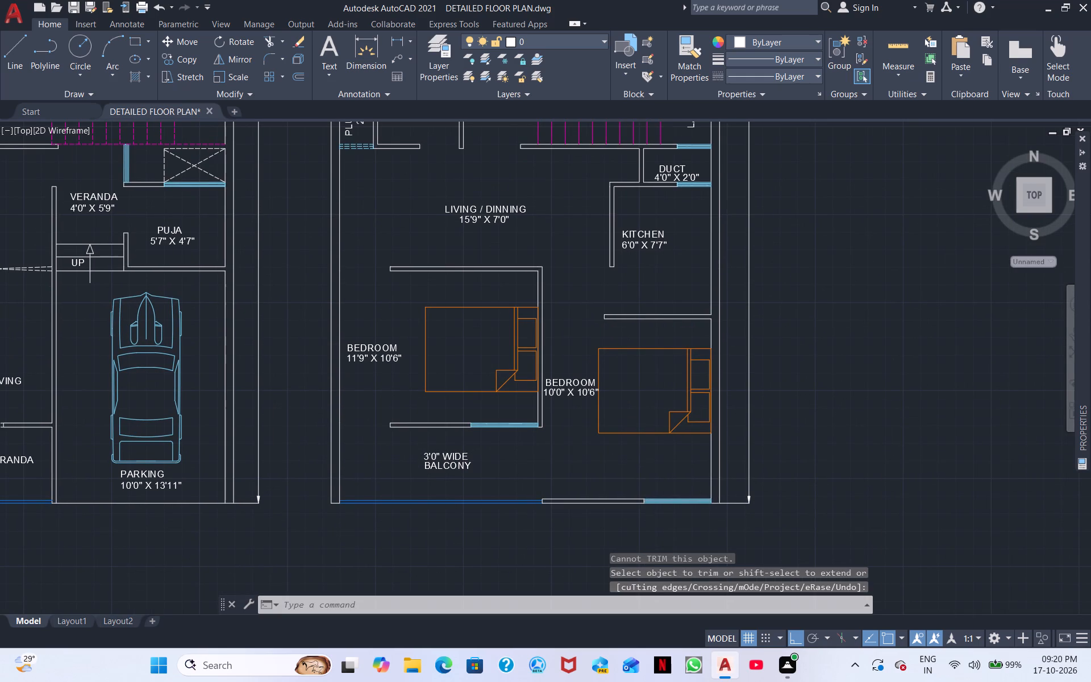
pyautogui.moveTo(877, 402); pyautogui.dragTo(917, 626, button='middle')
pyautogui.moveTo(896, 483); pyautogui.dragTo(904, 516, button='middle')
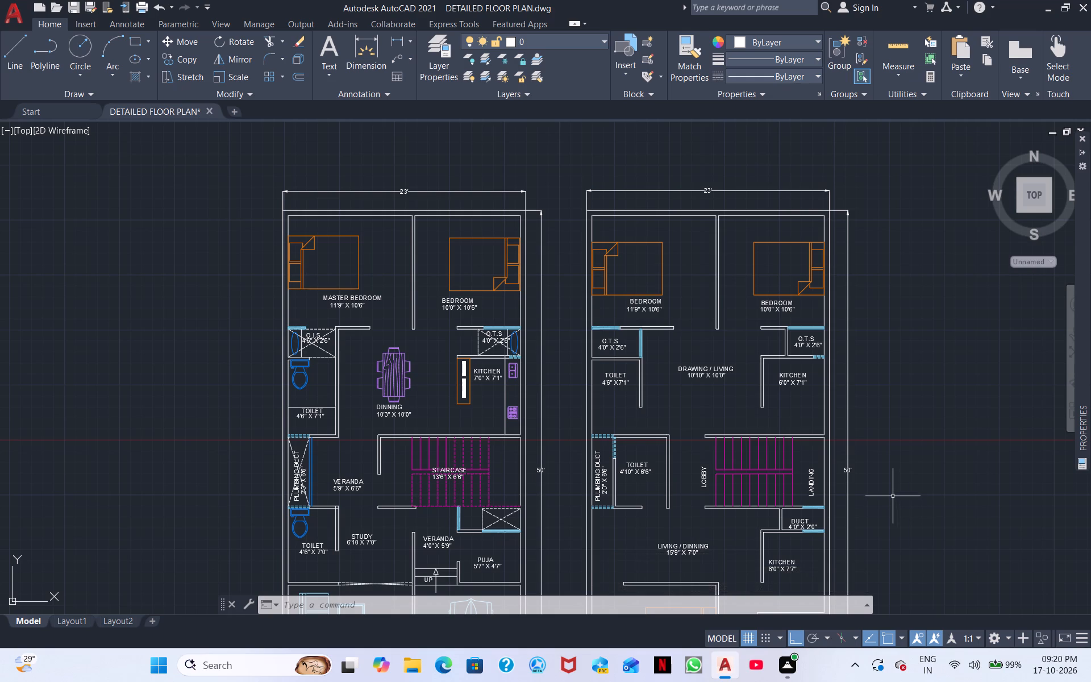
pyautogui.moveTo(888, 491); pyautogui.dragTo(906, 422, button='middle')
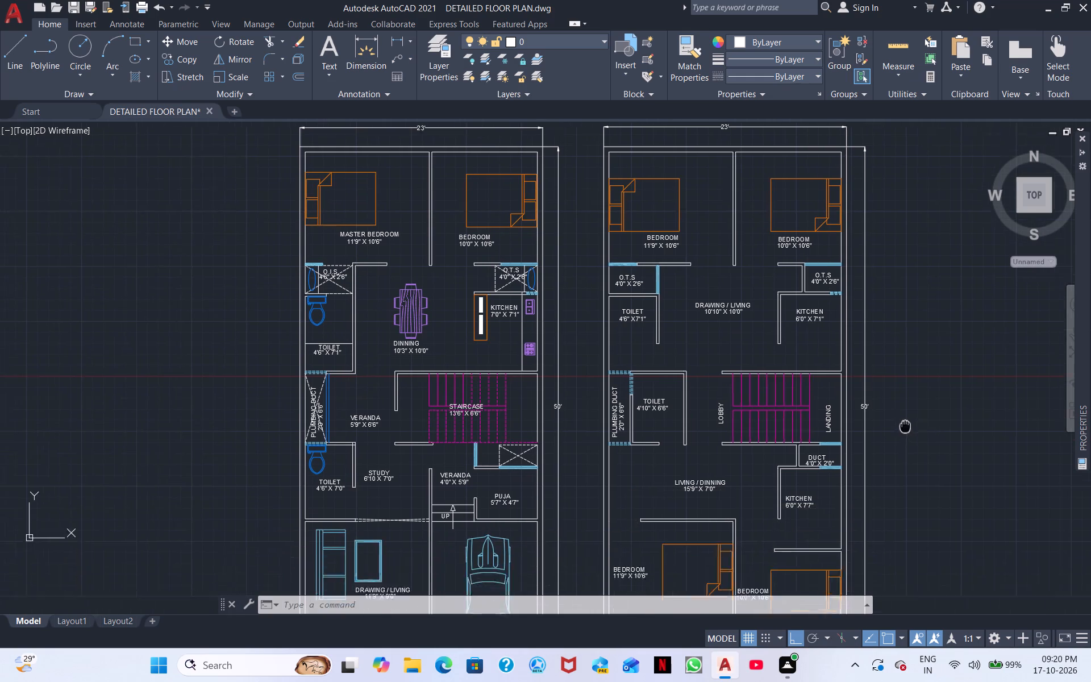
pyautogui.moveTo(906, 422); pyautogui.dragTo(923, 408, button='middle')
pyautogui.moveTo(933, 442); pyautogui.dragTo(928, 411, button='middle')
pyautogui.moveTo(931, 441); pyautogui.dragTo(941, 413, button='middle')
pyautogui.moveTo(931, 437); pyautogui.dragTo(902, 386, button='middle')
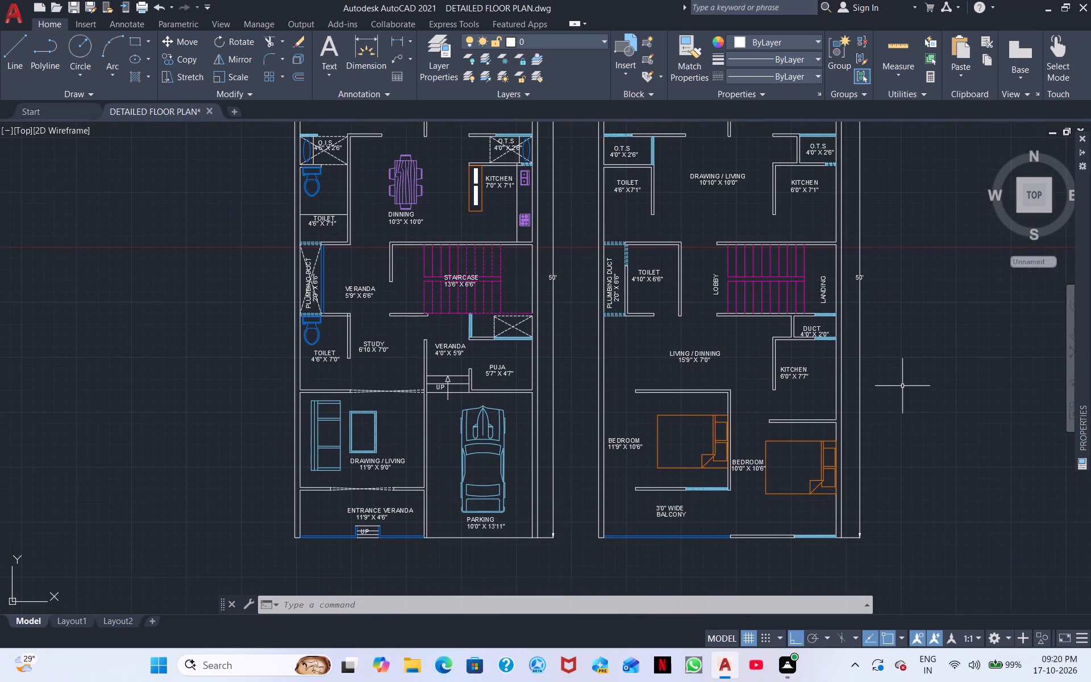
pyautogui.click(904, 560)
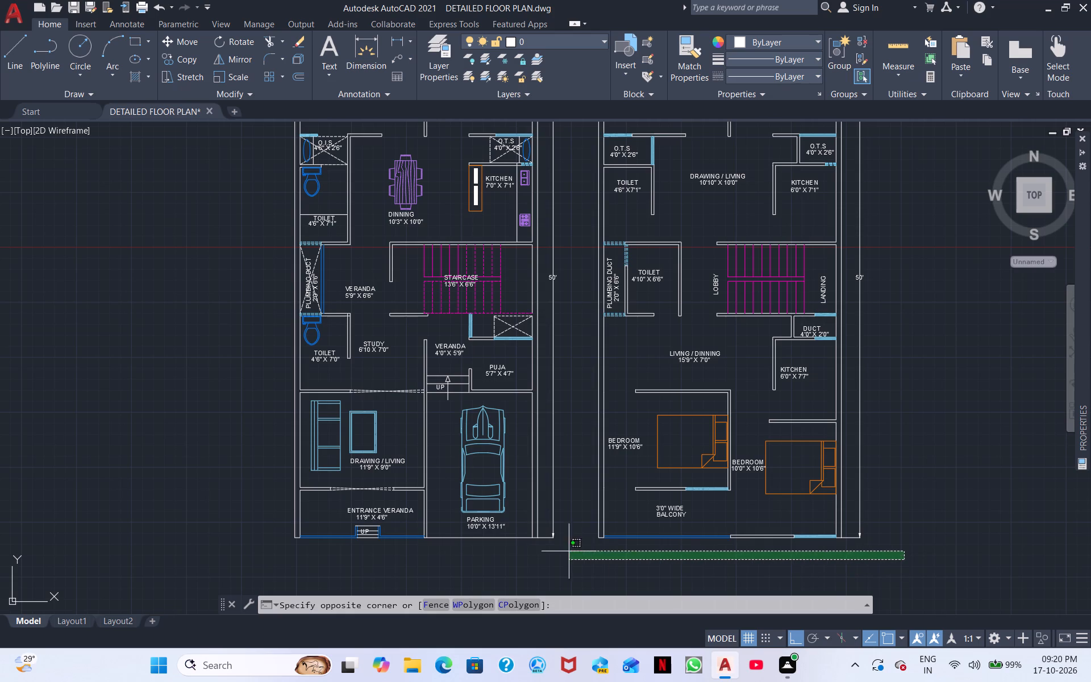
pyautogui.moveTo(238, 250); pyautogui.dragTo(247, 394, button='middle')
pyautogui.click(234, 118)
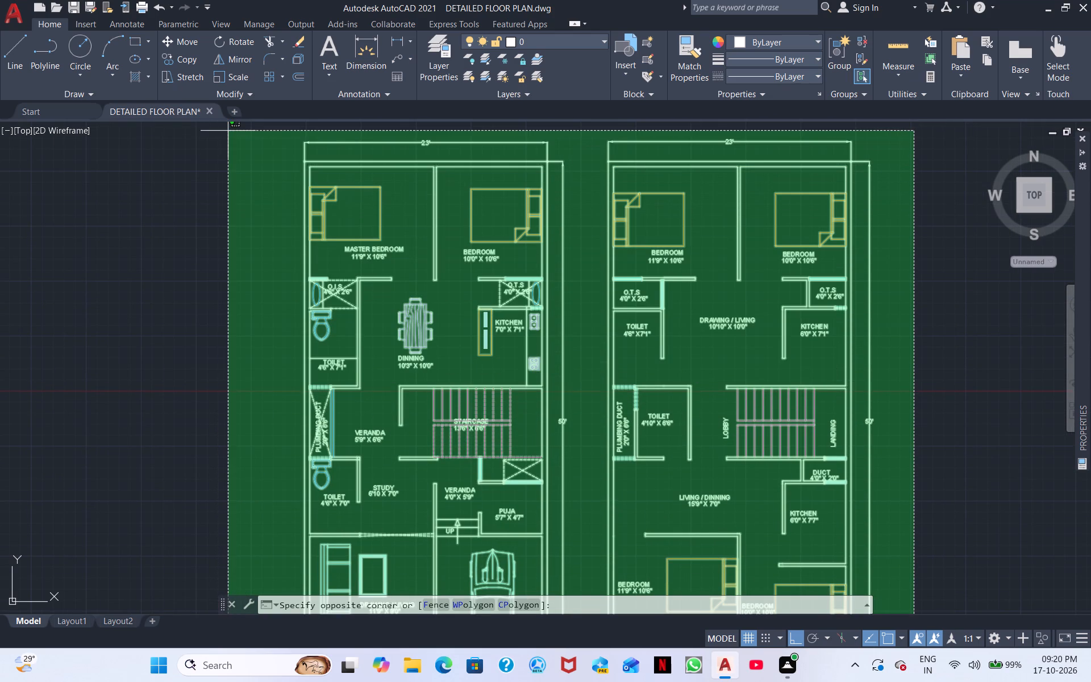
pyautogui.click(228, 131)
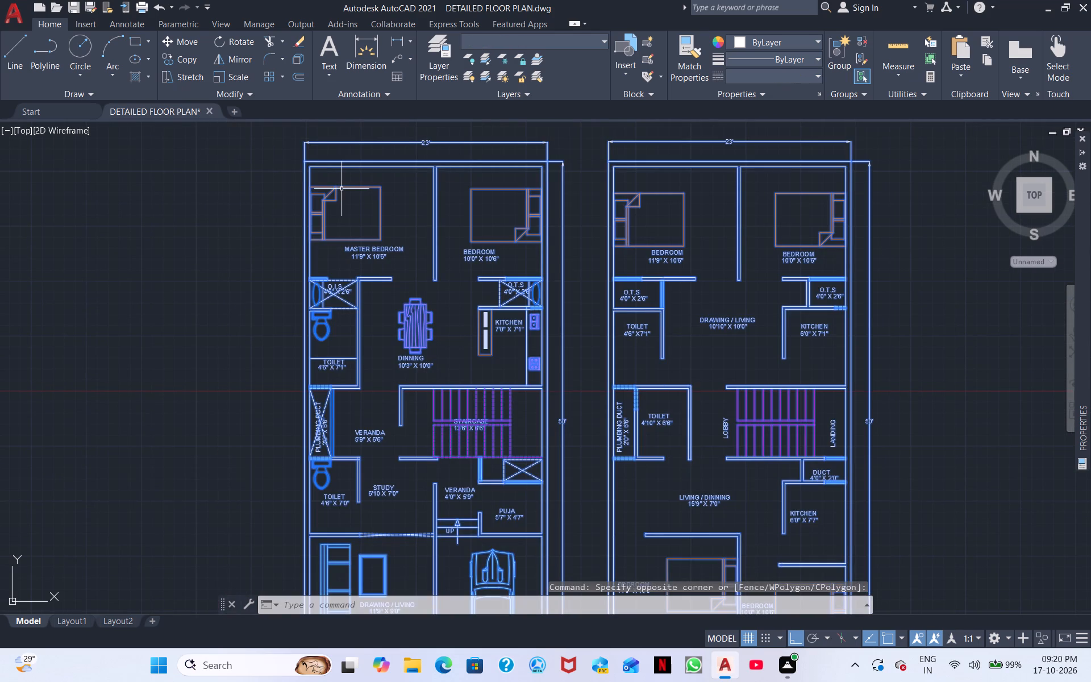
pyautogui.hotkey('ctrl', 'p')
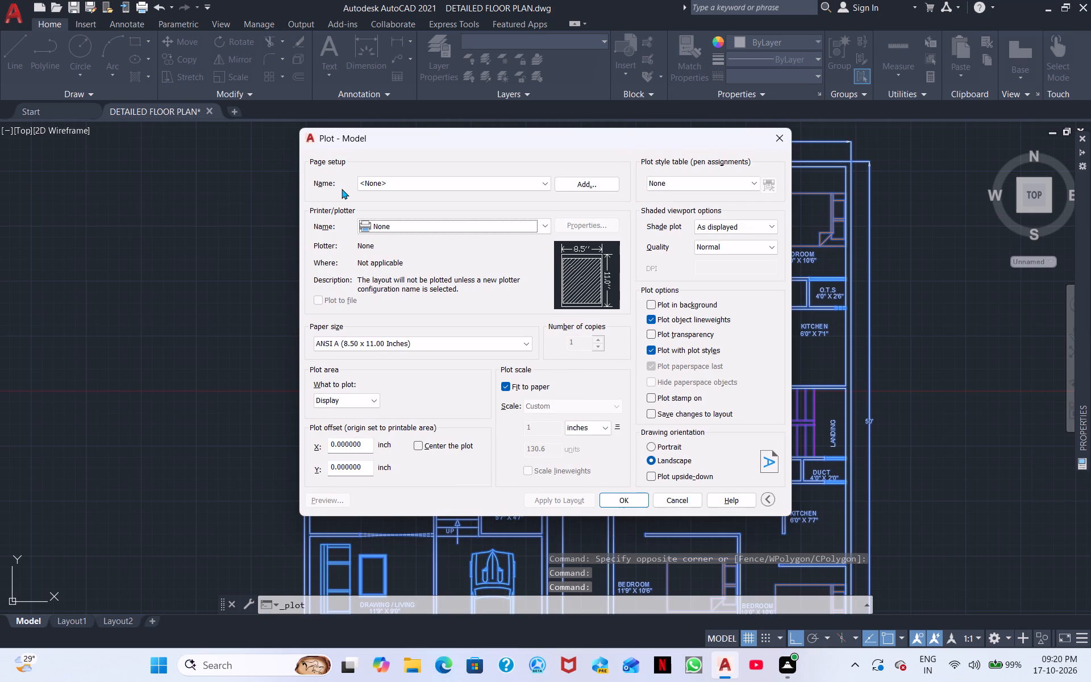
pyautogui.click(393, 184)
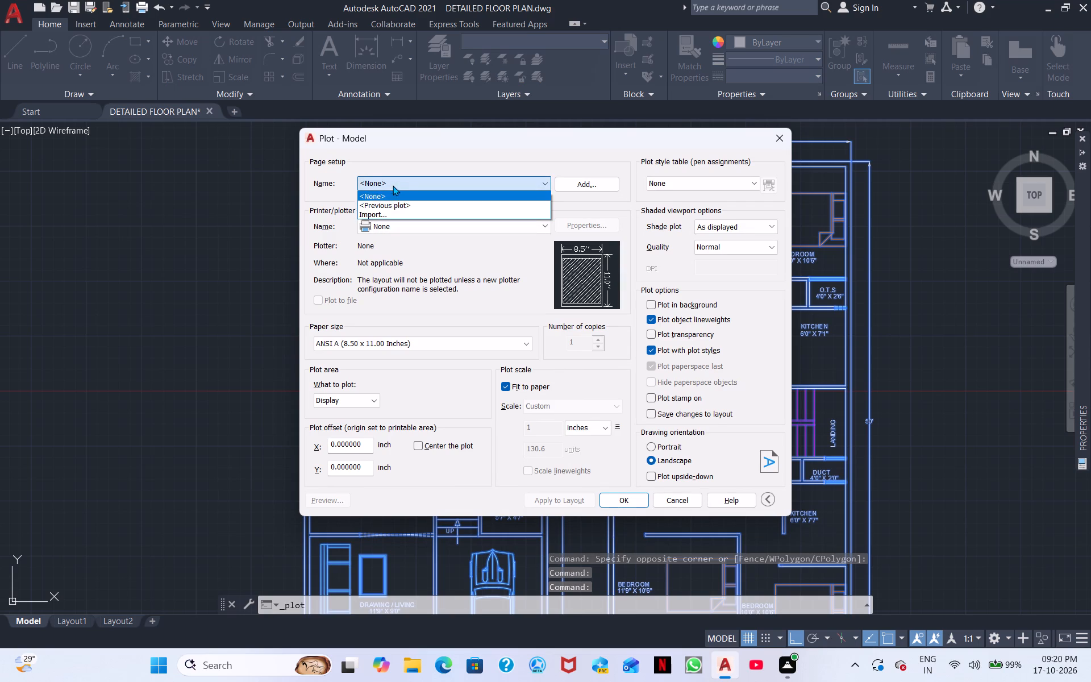
pyautogui.click(395, 201)
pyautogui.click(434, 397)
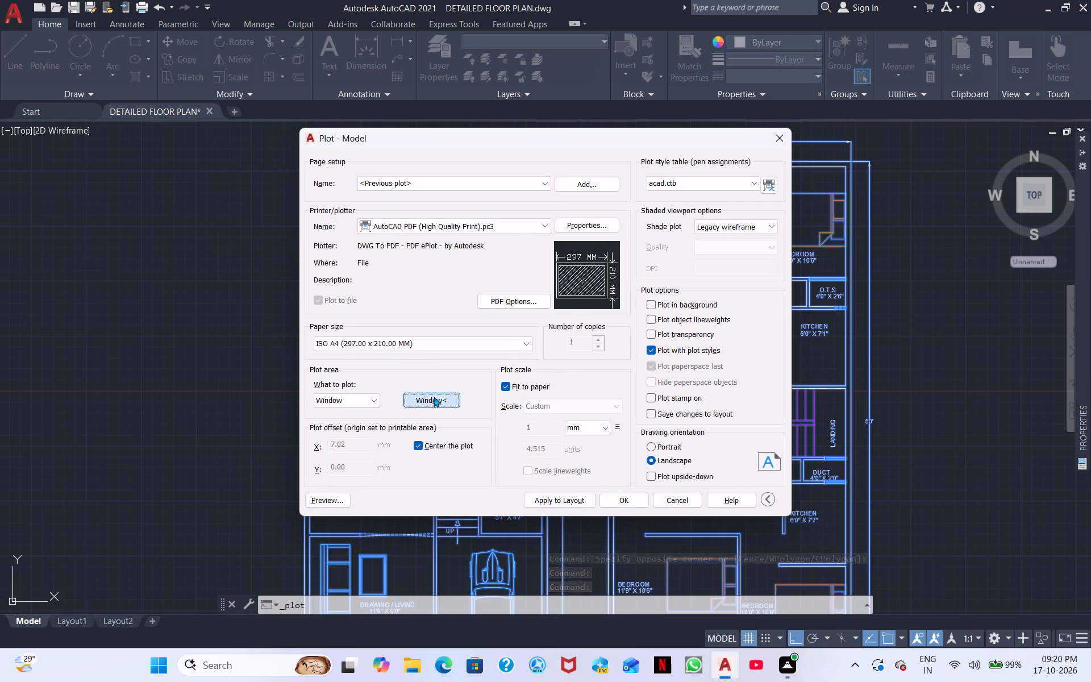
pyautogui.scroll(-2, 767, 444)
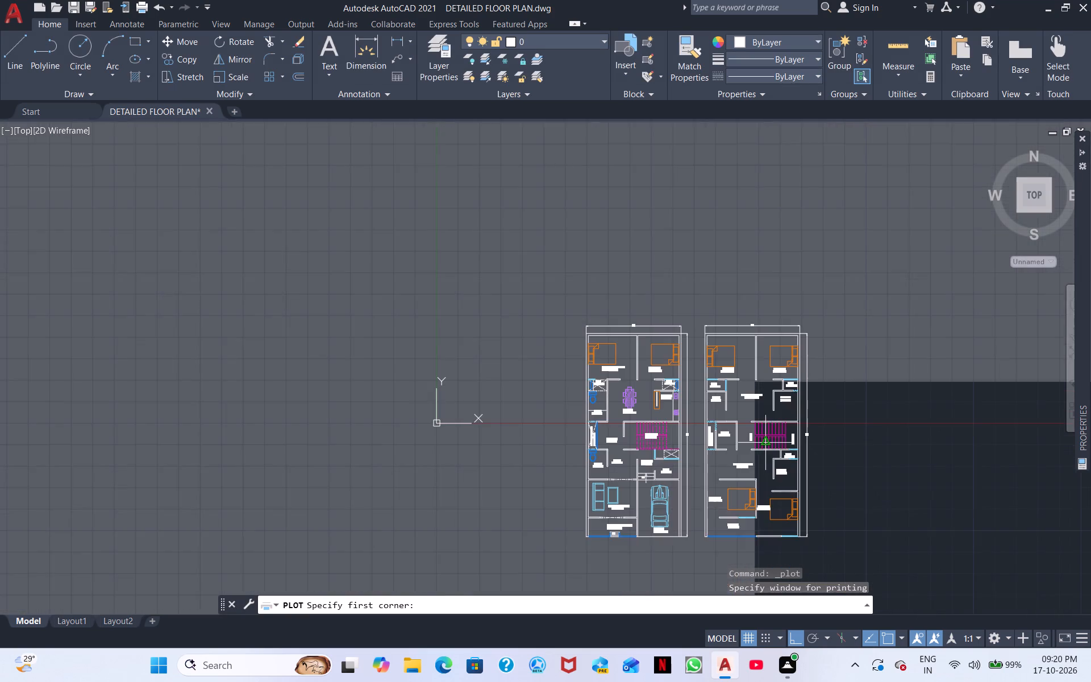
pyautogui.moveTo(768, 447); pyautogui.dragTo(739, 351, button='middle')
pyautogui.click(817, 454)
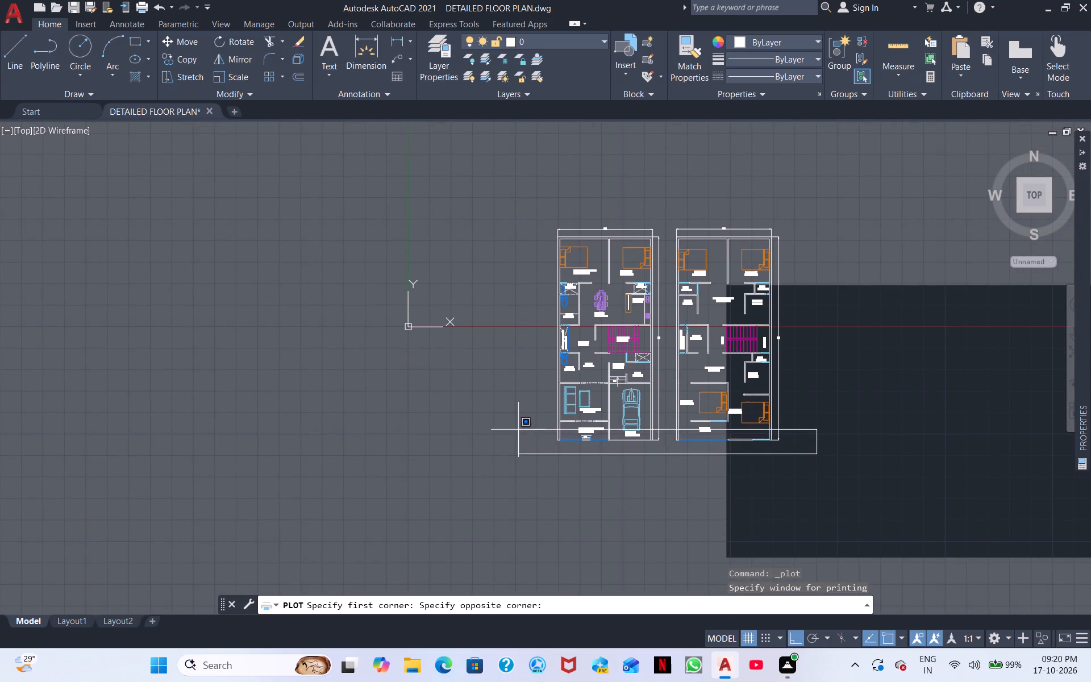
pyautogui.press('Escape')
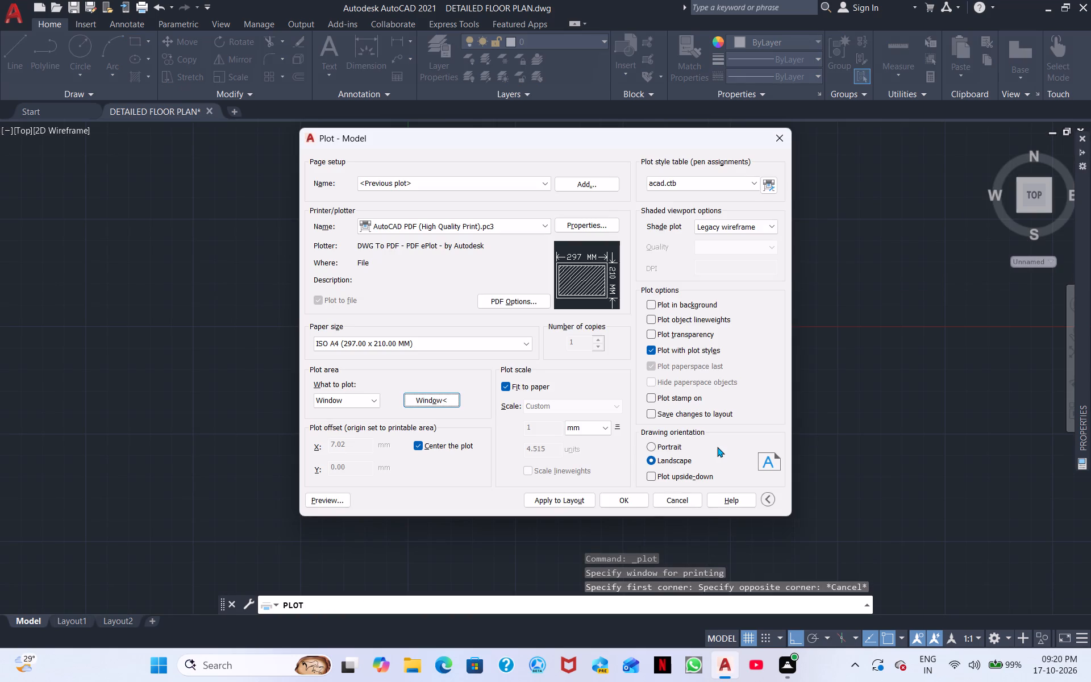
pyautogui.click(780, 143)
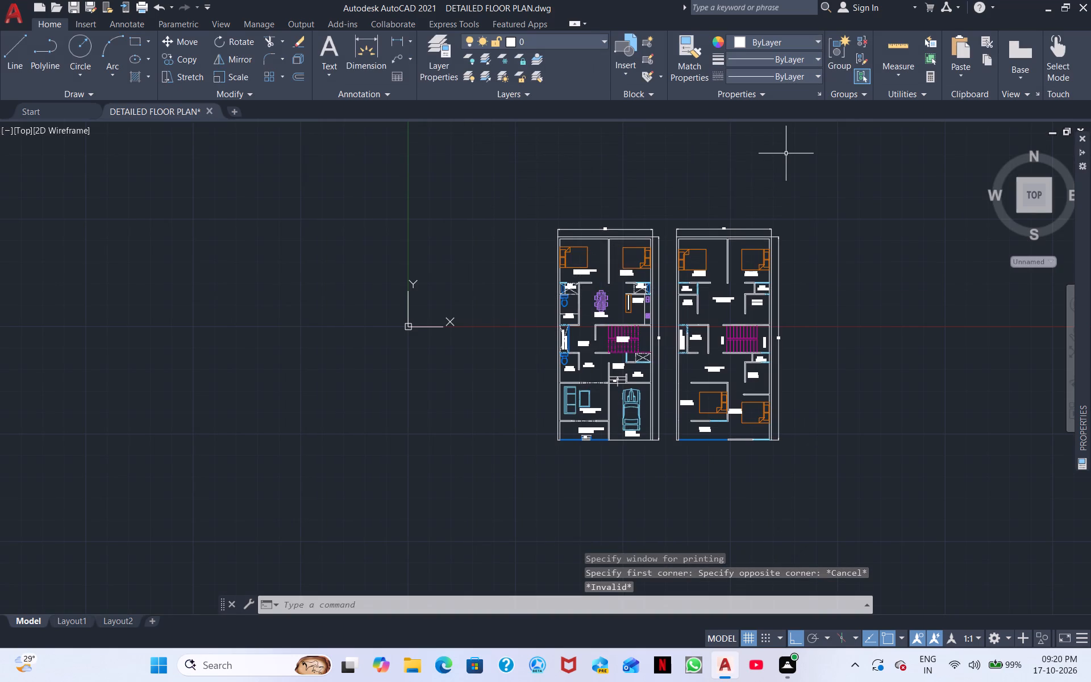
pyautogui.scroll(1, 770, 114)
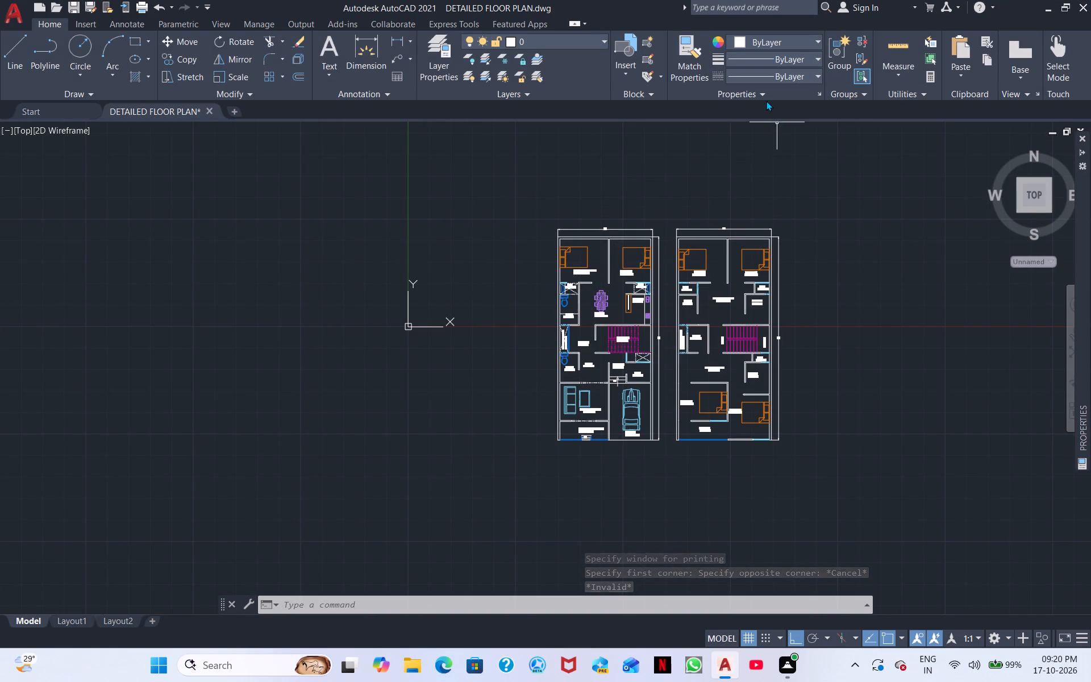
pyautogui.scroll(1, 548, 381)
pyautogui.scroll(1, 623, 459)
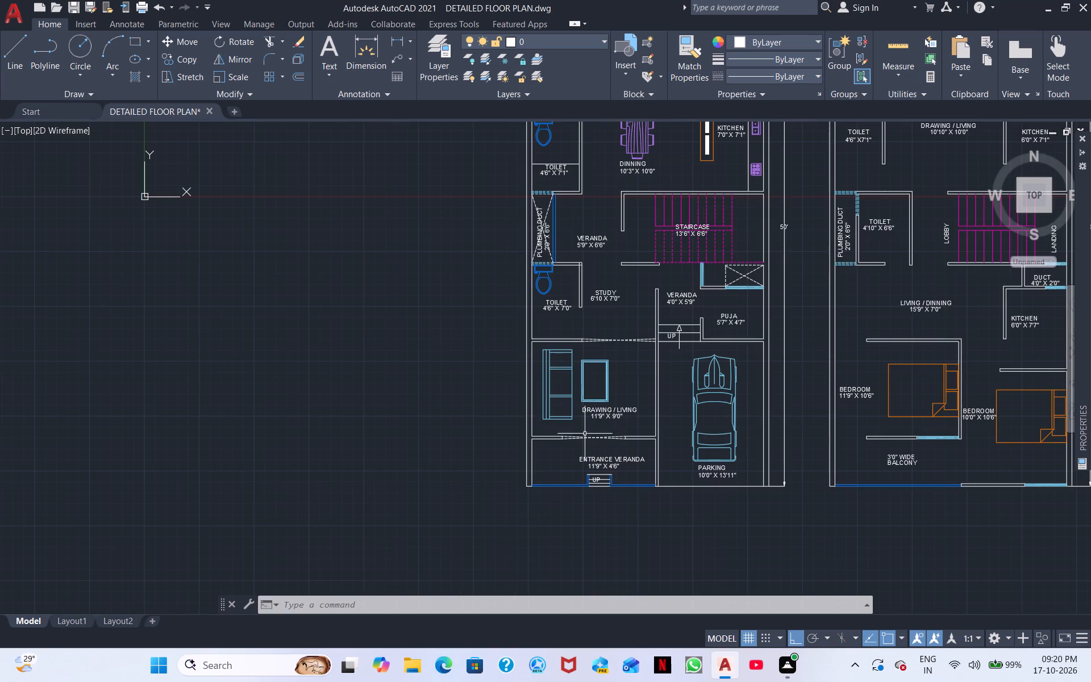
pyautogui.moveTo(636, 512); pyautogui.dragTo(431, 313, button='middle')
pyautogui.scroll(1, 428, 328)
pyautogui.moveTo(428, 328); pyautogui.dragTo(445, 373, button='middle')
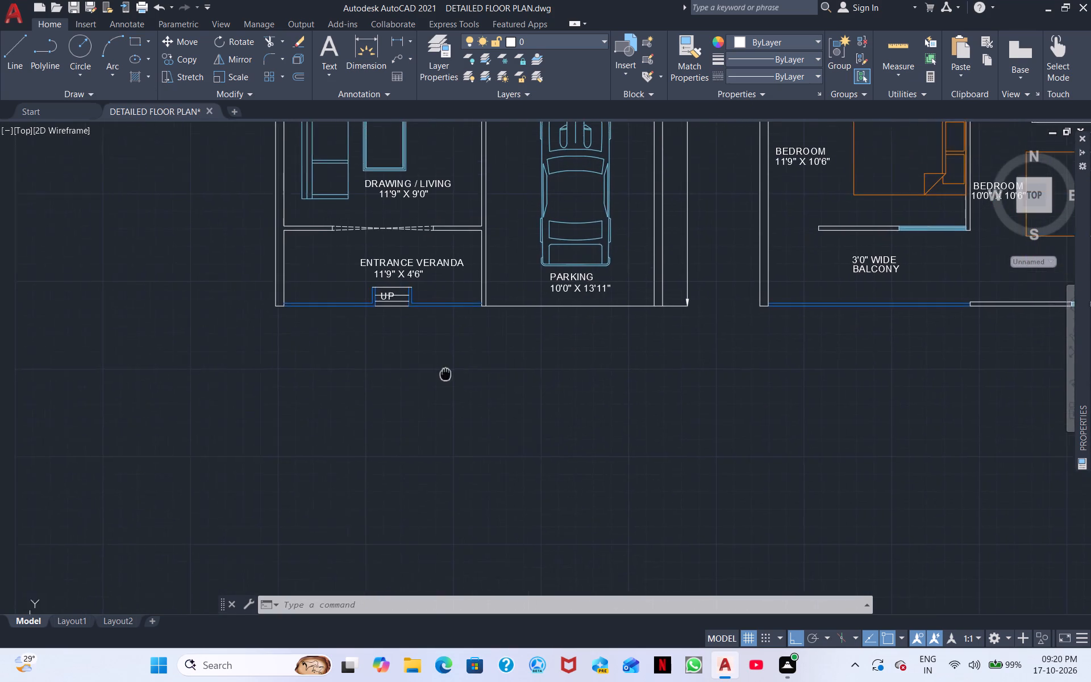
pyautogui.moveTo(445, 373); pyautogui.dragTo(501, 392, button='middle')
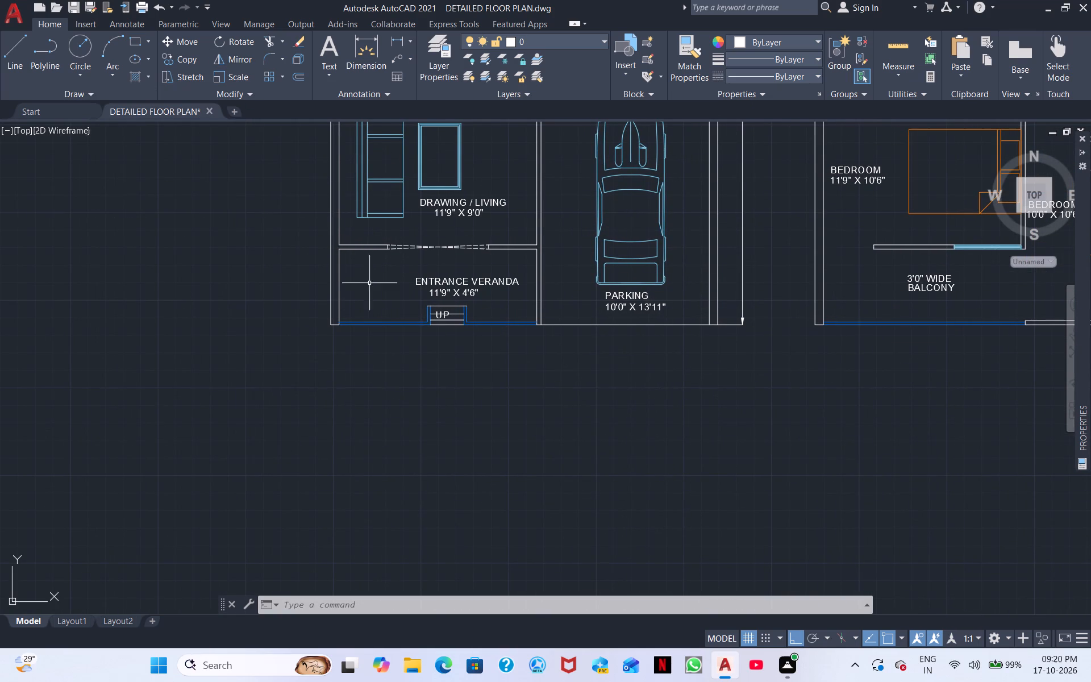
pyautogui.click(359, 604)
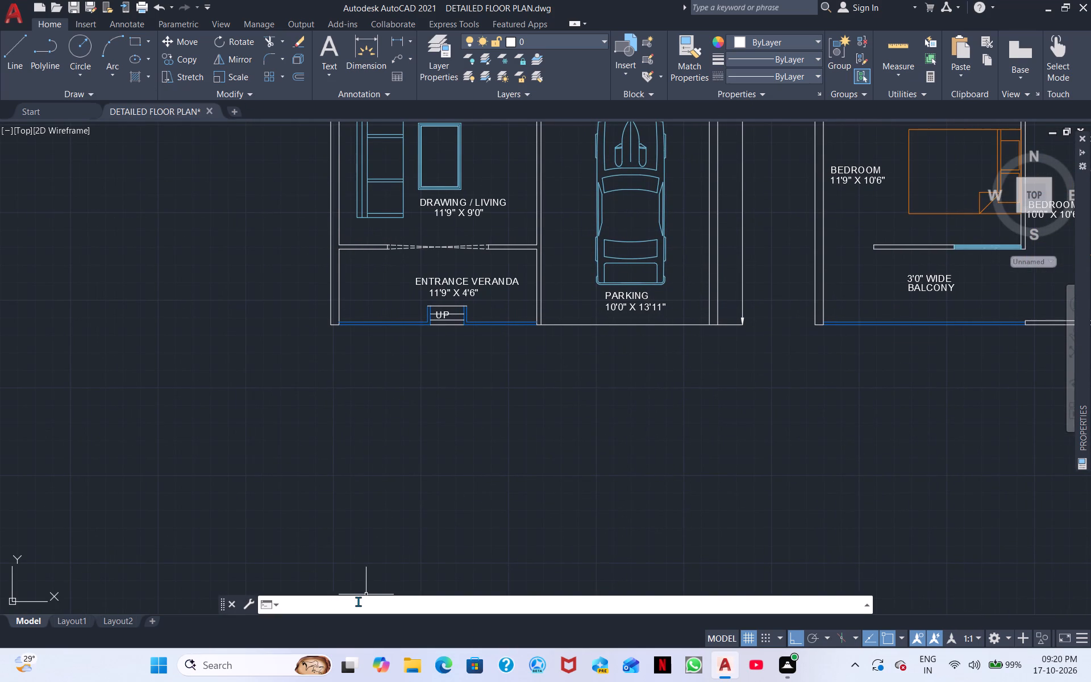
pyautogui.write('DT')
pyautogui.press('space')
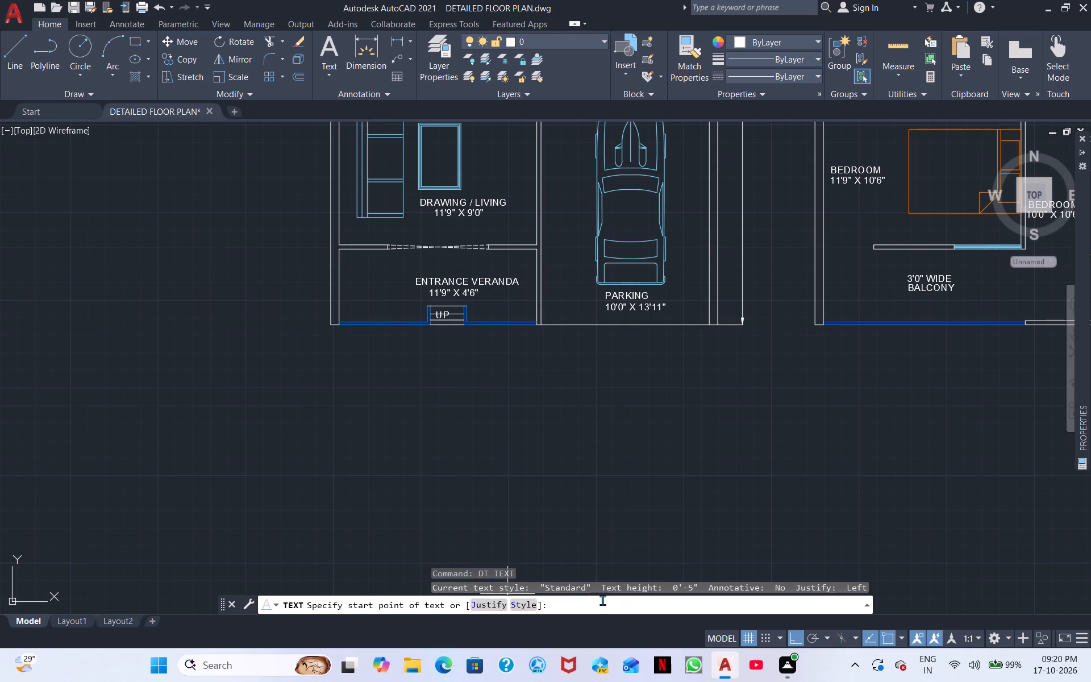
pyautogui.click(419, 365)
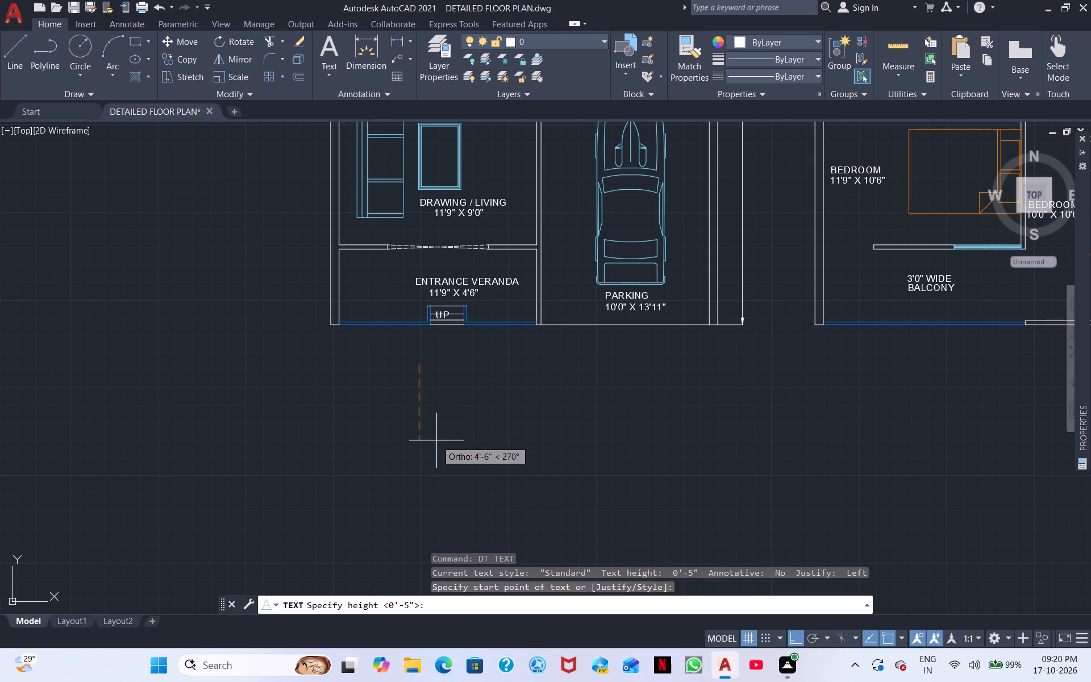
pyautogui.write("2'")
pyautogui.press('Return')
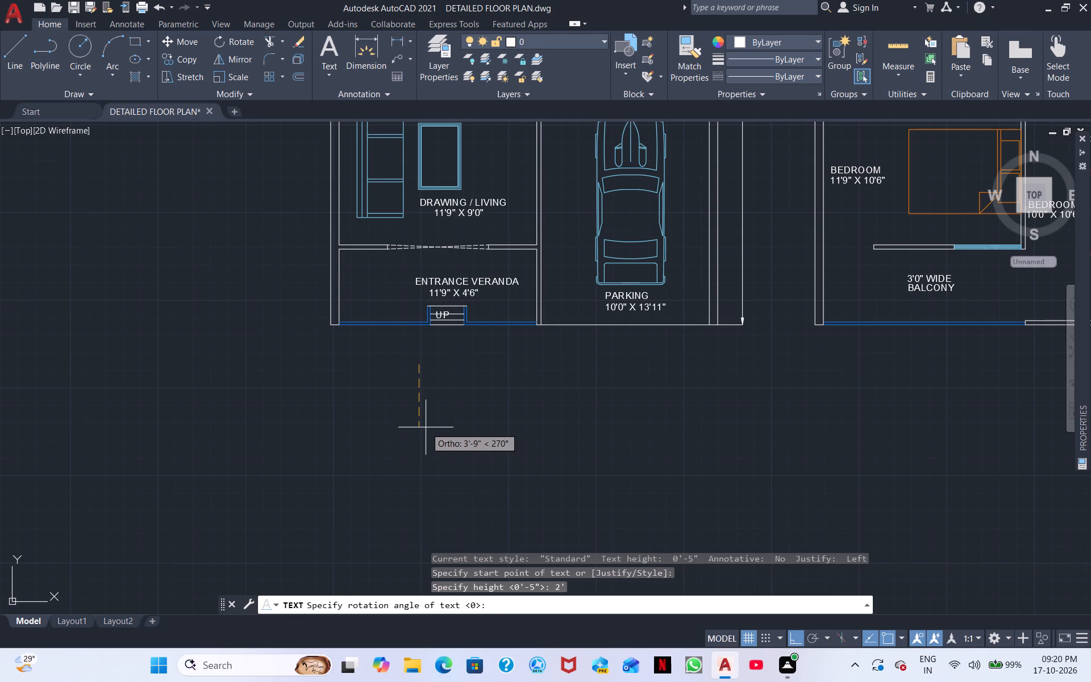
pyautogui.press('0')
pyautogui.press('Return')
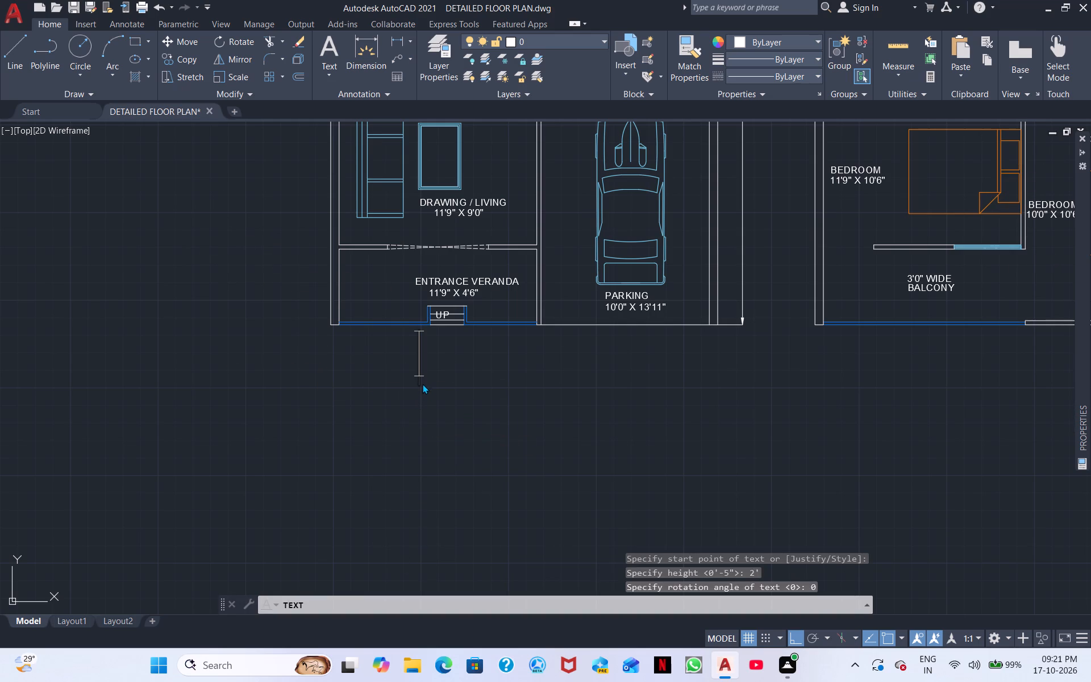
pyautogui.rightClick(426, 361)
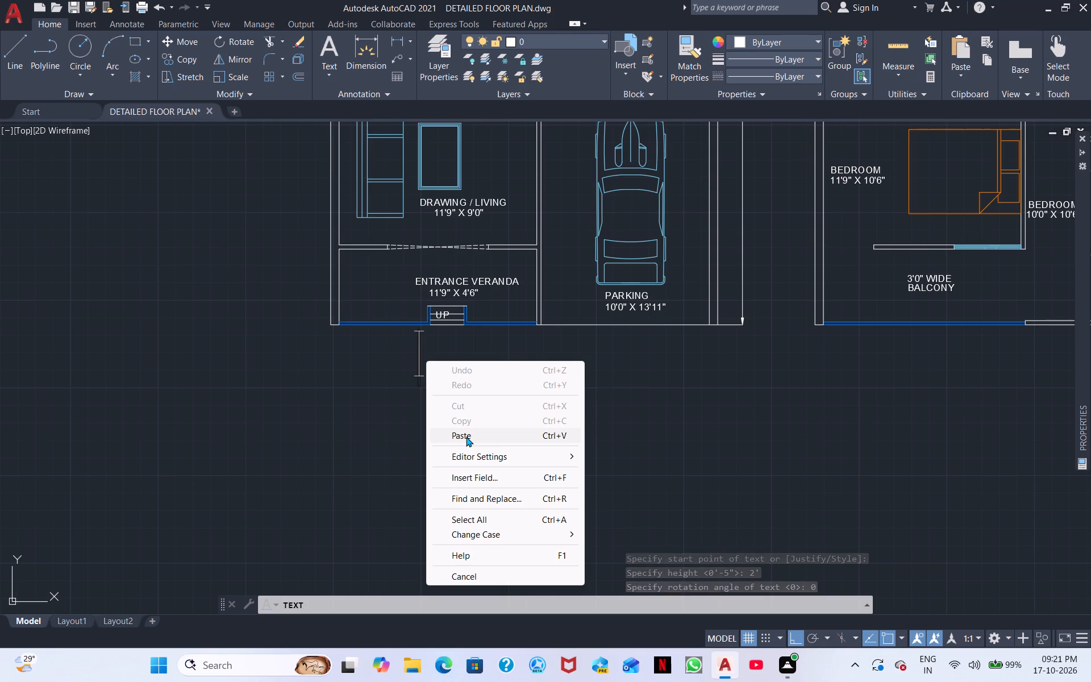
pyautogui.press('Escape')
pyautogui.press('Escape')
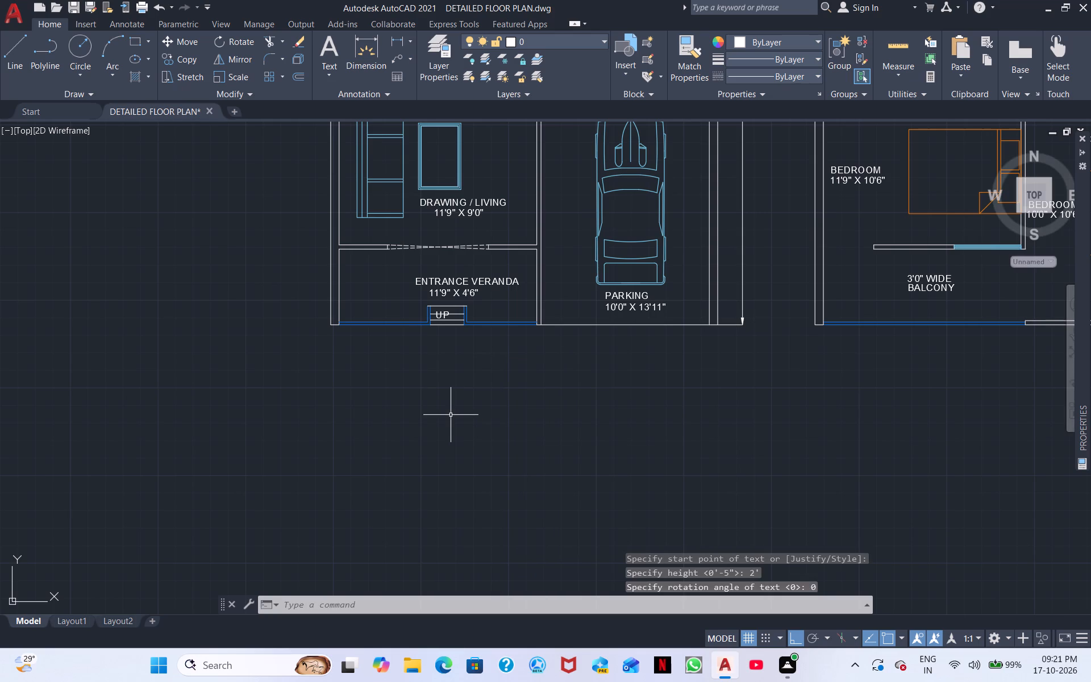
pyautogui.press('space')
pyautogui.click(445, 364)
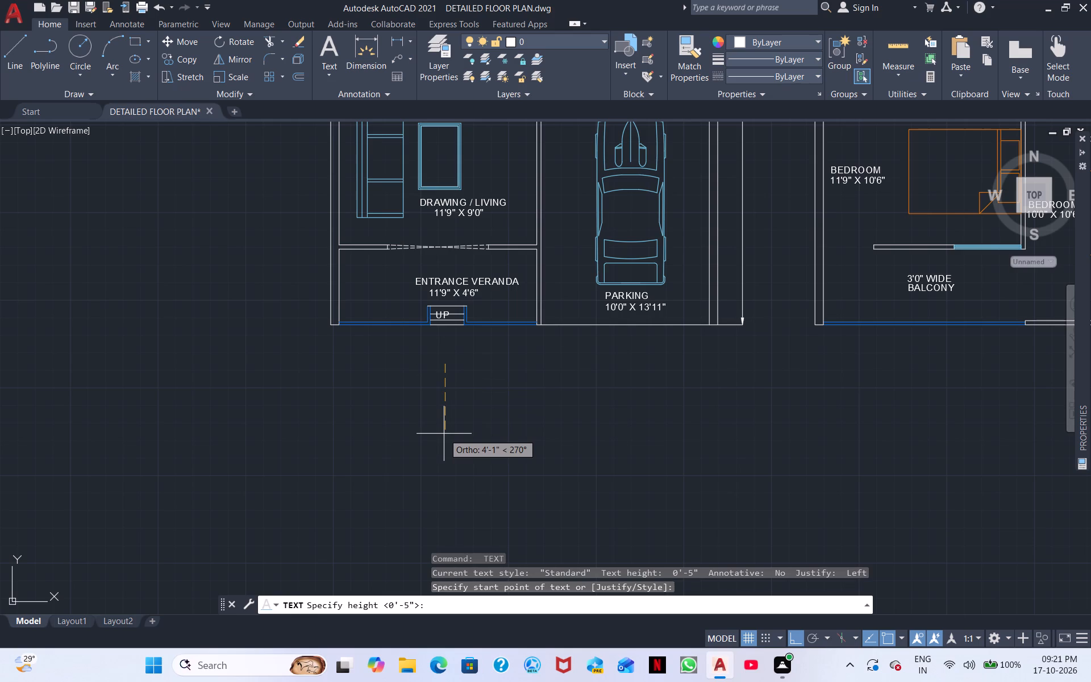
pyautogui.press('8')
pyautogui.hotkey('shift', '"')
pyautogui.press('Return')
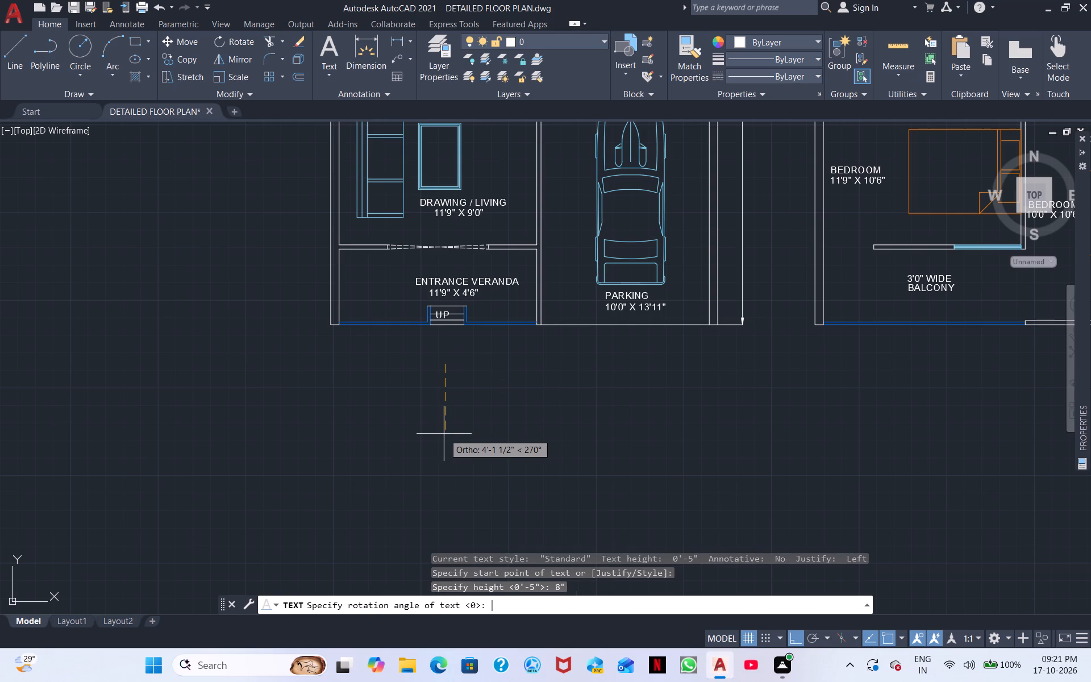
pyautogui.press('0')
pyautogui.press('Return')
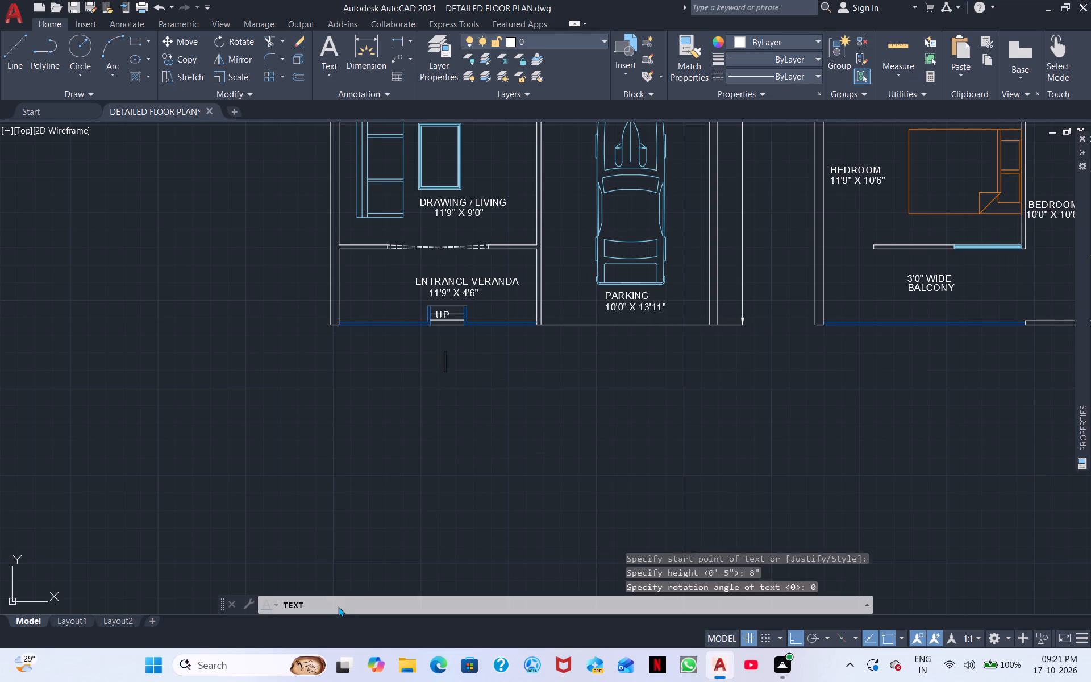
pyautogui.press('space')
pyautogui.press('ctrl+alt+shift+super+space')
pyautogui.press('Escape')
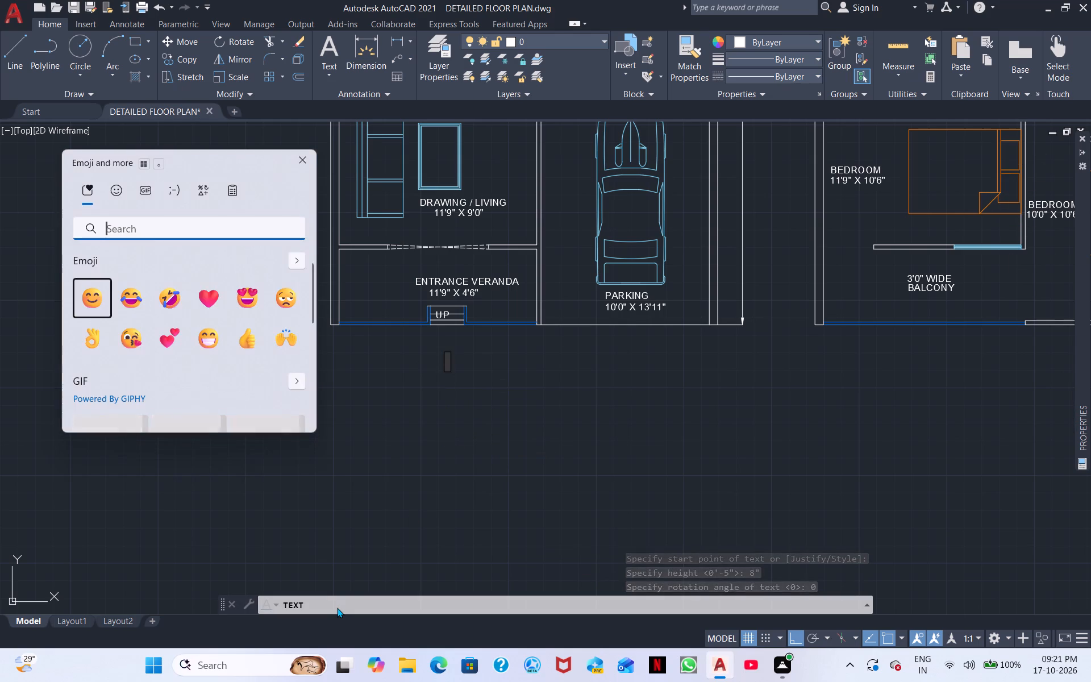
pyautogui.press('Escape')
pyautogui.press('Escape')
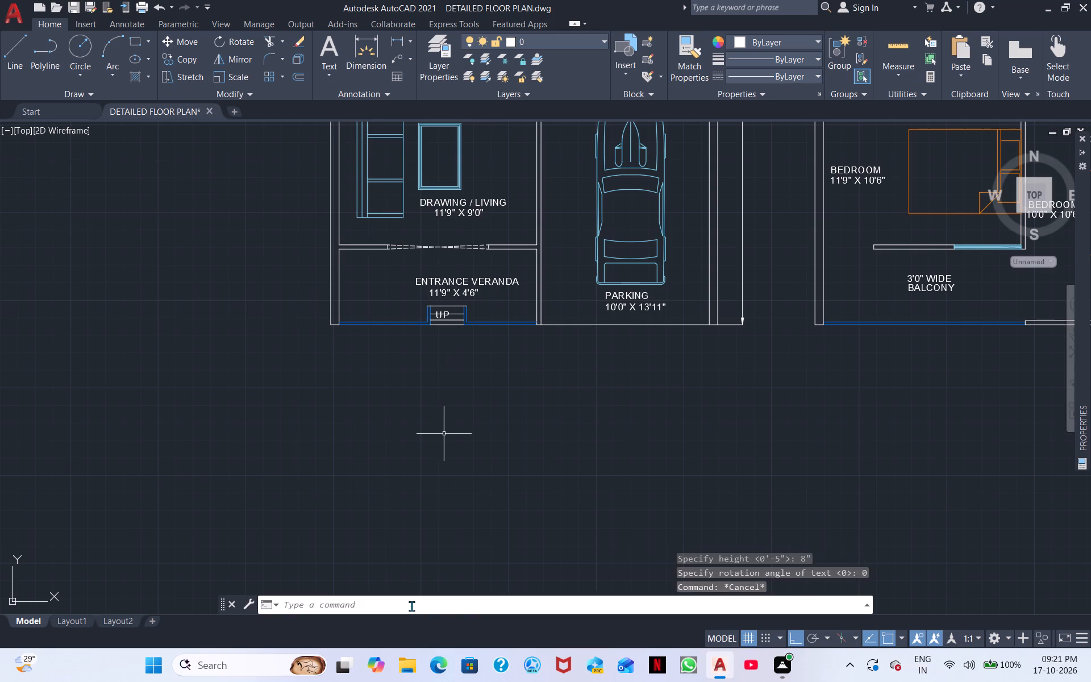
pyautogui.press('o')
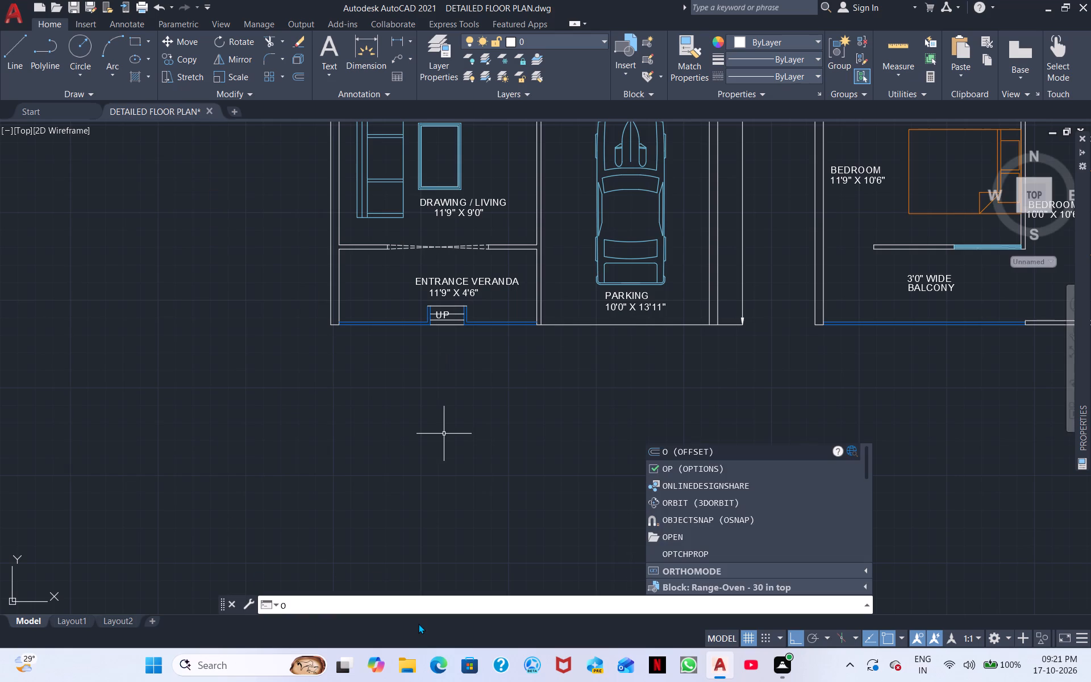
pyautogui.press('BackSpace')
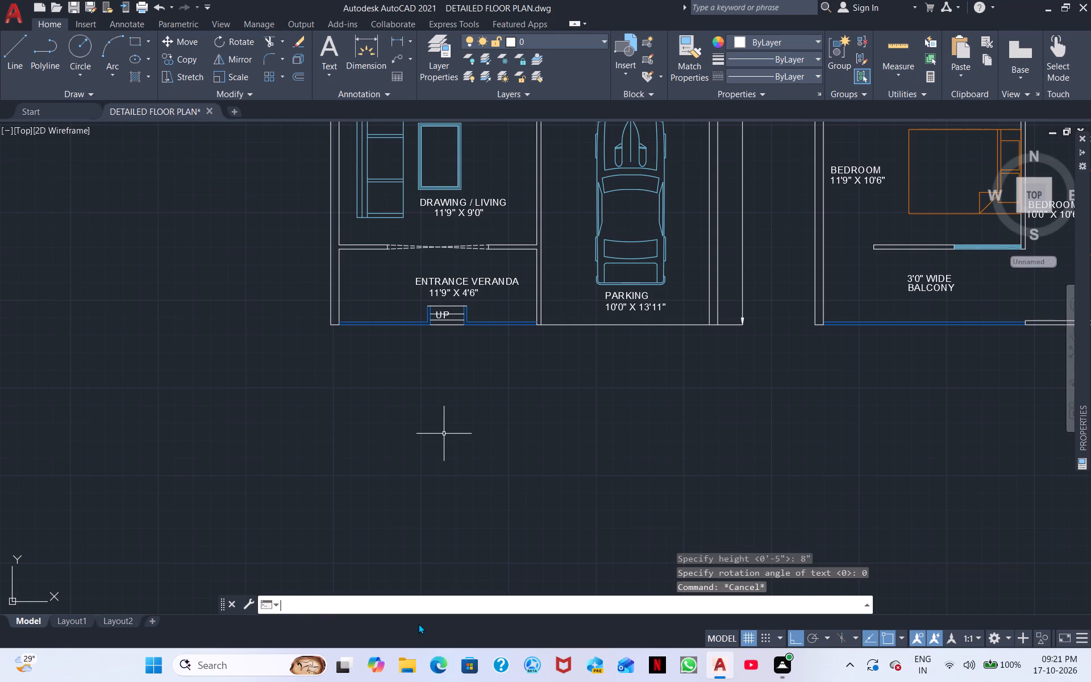
# Add the single-line title text GROUND FLOOR PLAN below the ground floor plan, with 1' height and 0 rotation.
pyautogui.write('DT')
pyautogui.press('space')
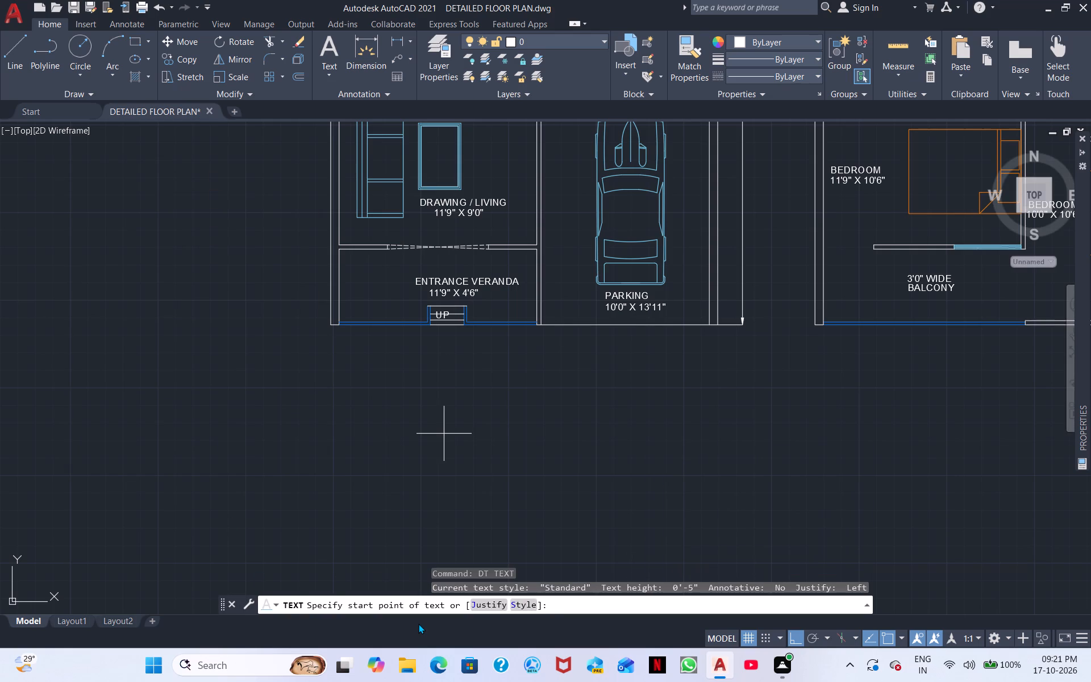
pyautogui.moveTo(428, 368); pyautogui.dragTo(421, 394)
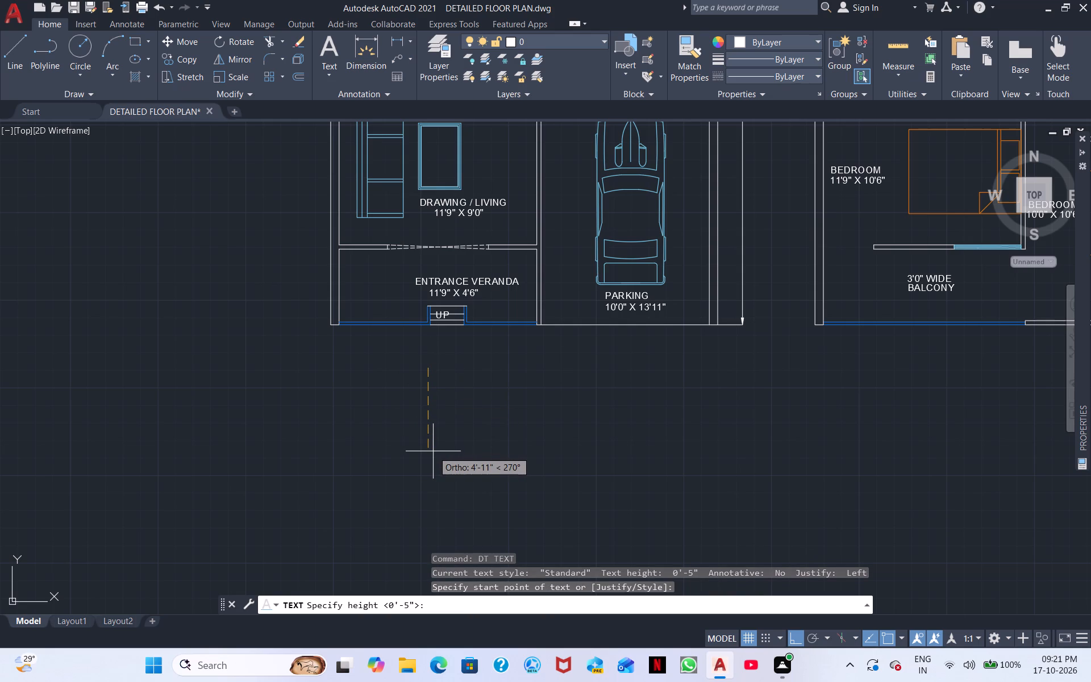
pyautogui.press('8')
pyautogui.press('BackSpace')
pyautogui.press('1')
pyautogui.press("'")
pyautogui.press('Return')
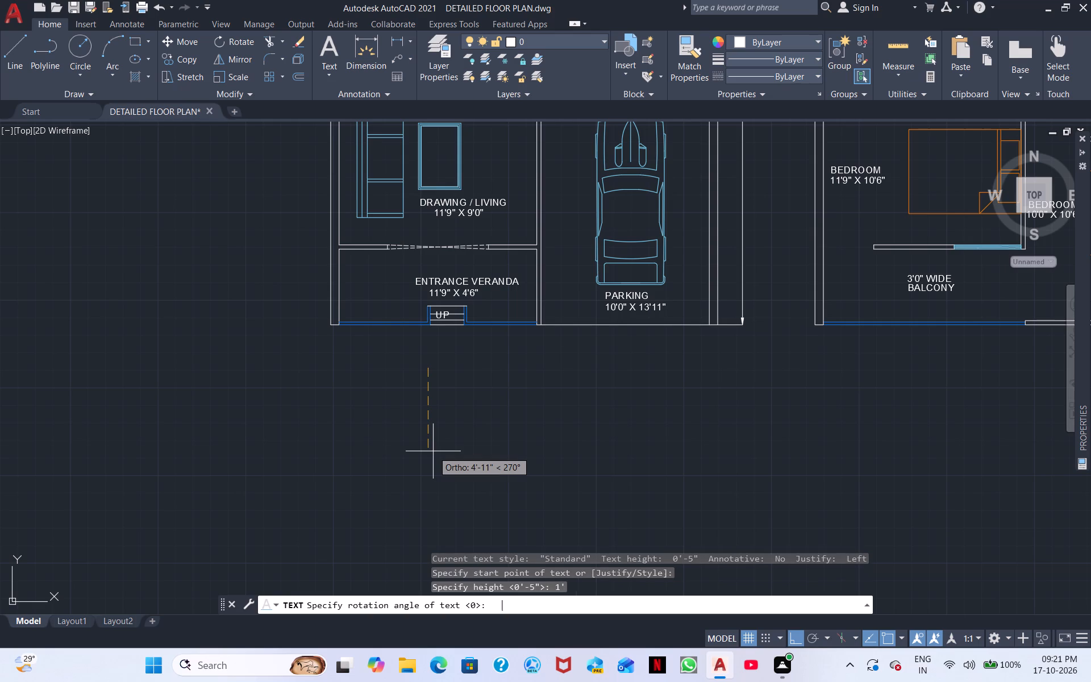
pyautogui.press('0')
pyautogui.press('Return')
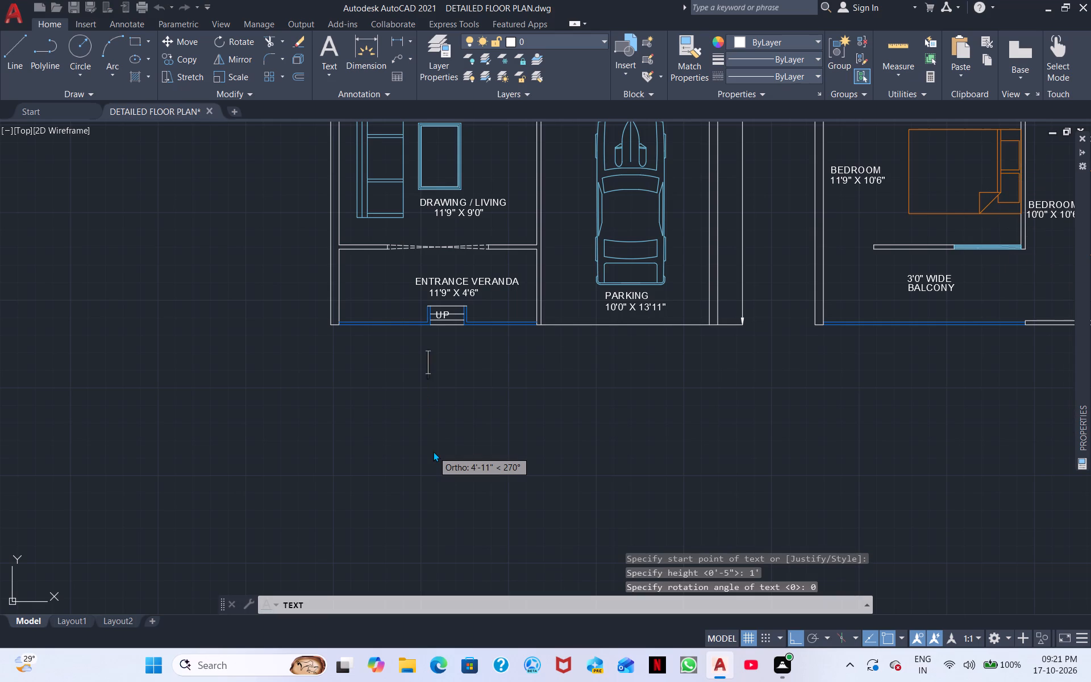
pyautogui.click(400, 381)
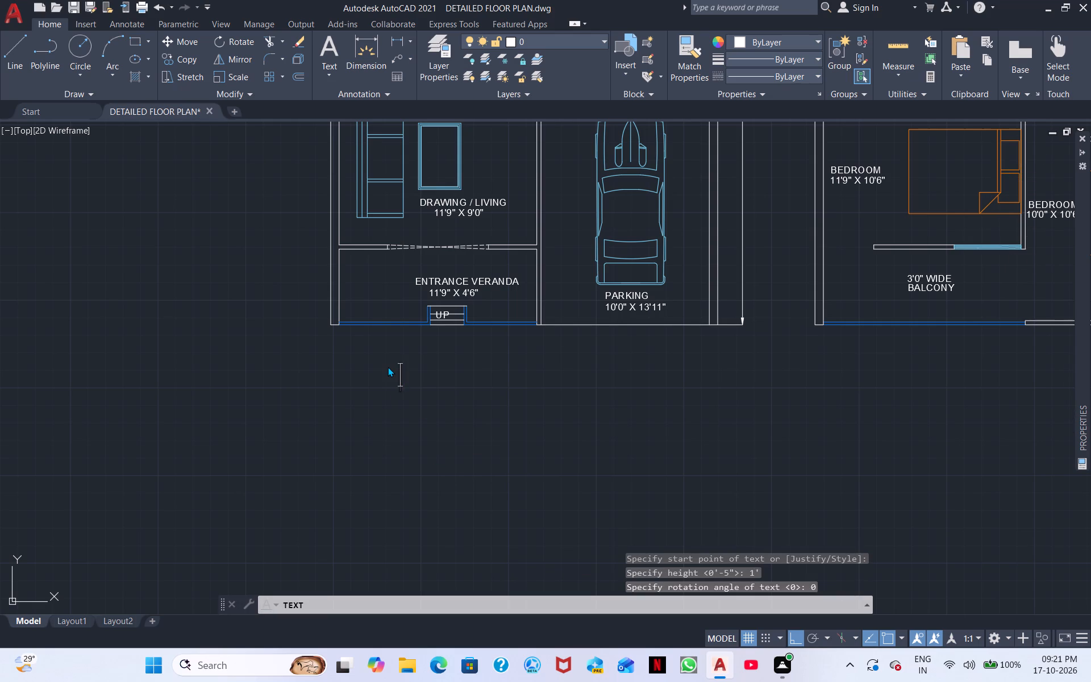
pyautogui.click(390, 358)
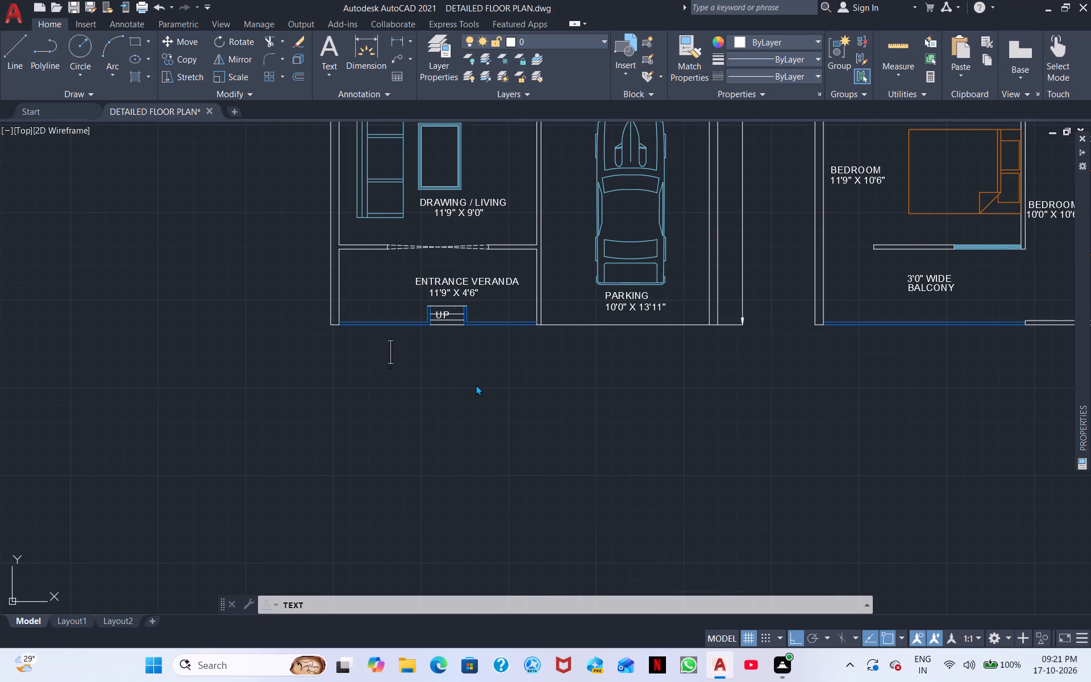
pyautogui.click(402, 367)
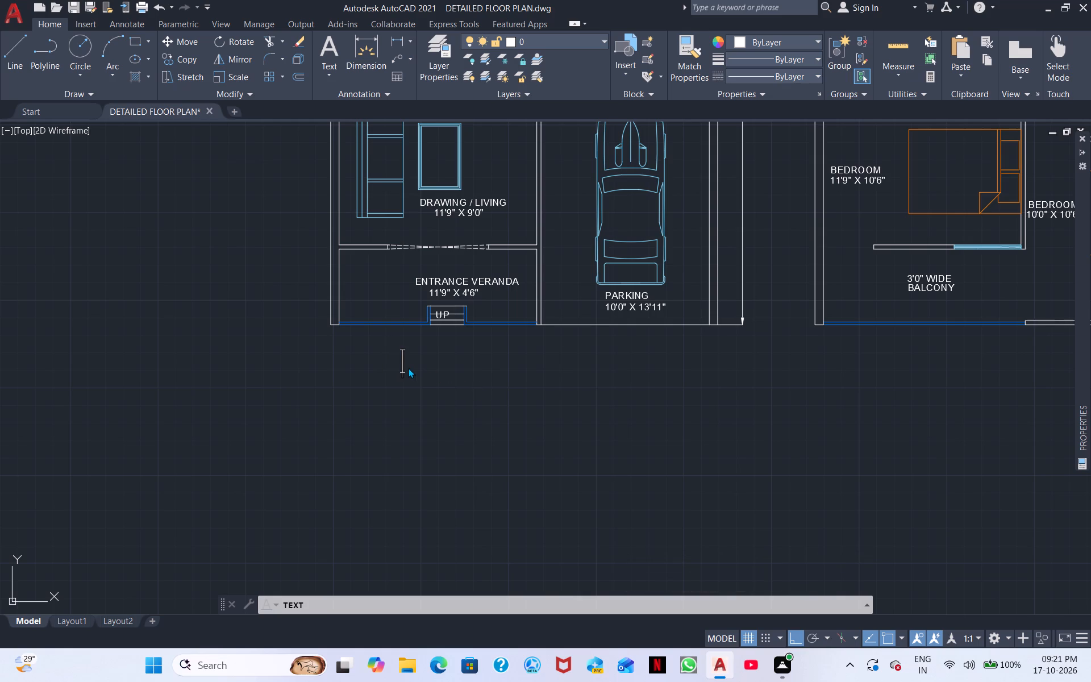
pyautogui.click(411, 361)
pyautogui.click(410, 369)
pyautogui.write('GROUND')
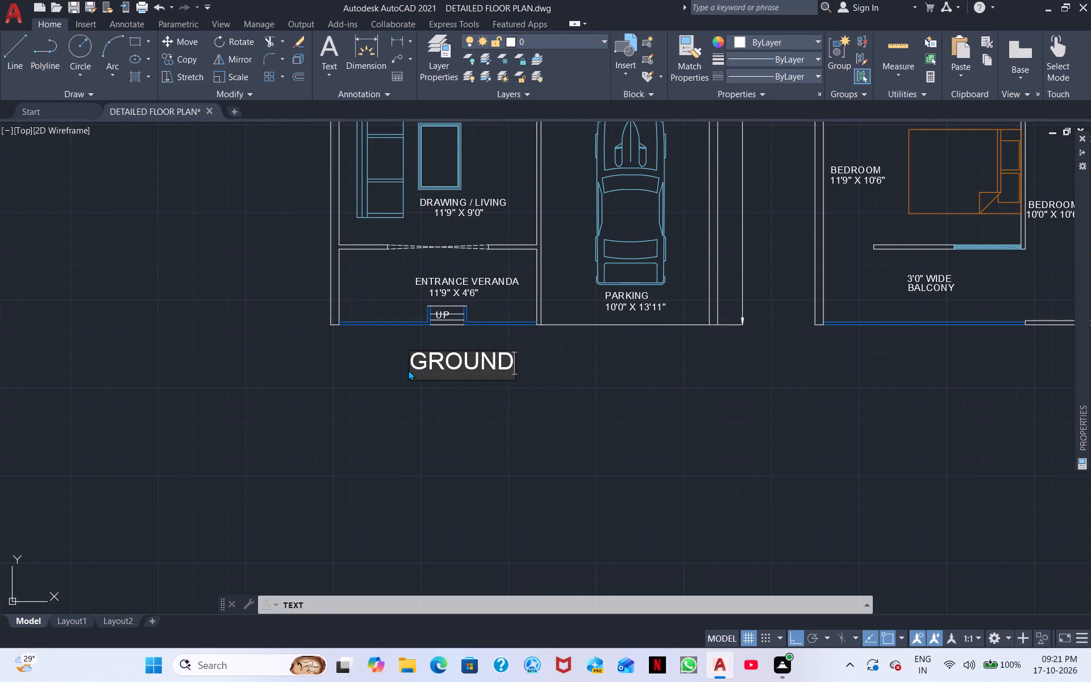
pyautogui.press('space')
pyautogui.write('FLOOR')
pyautogui.press('space')
pyautogui.write('PLAN')
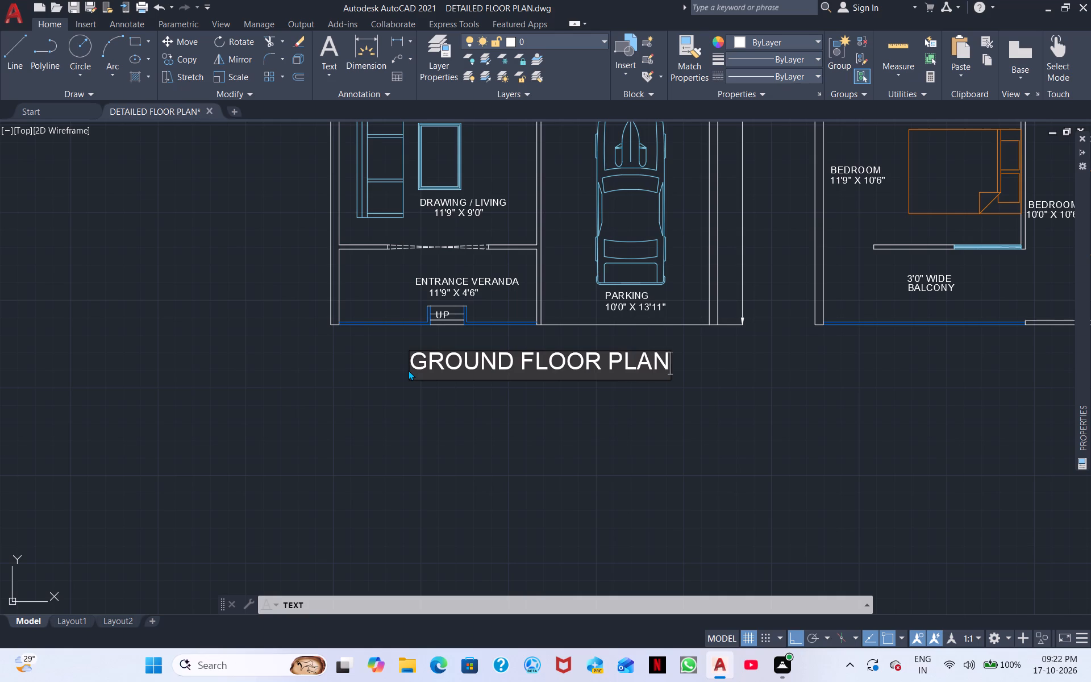
pyautogui.moveTo(842, 371); pyautogui.dragTo(840, 384, button='middle')
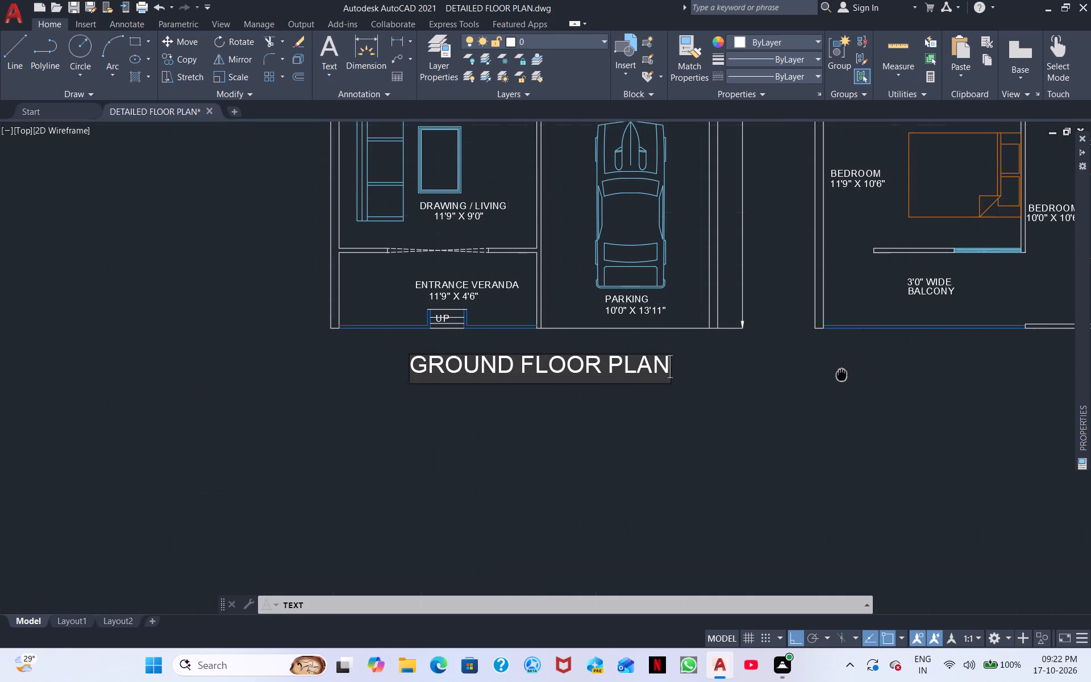
pyautogui.moveTo(840, 384); pyautogui.dragTo(716, 390, button='middle')
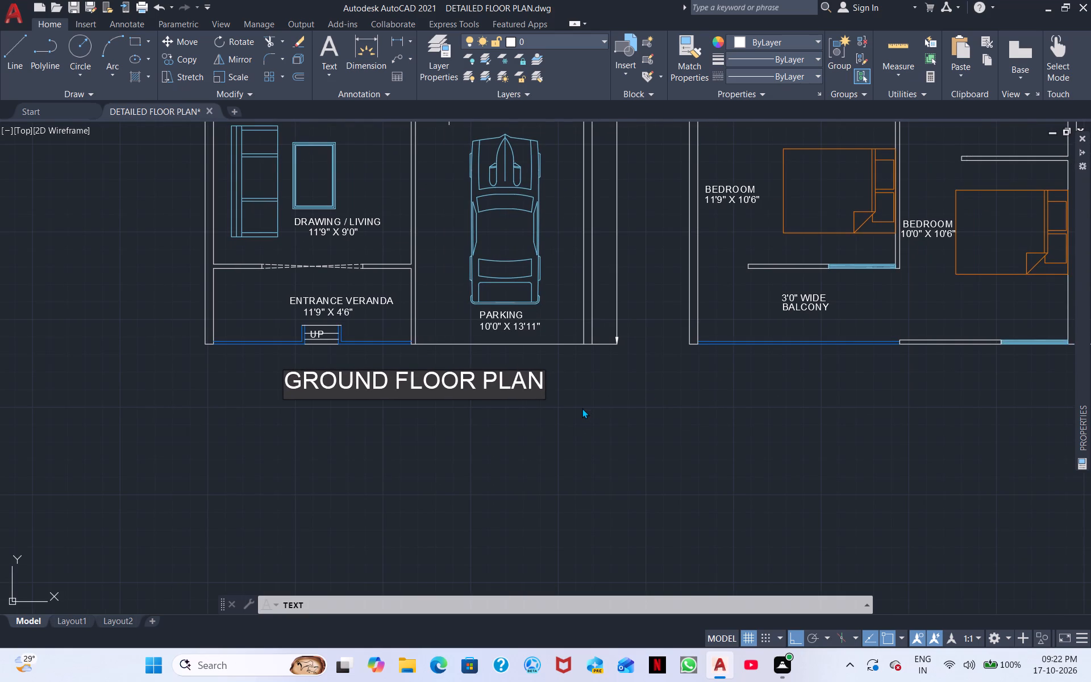
pyautogui.click(582, 408)
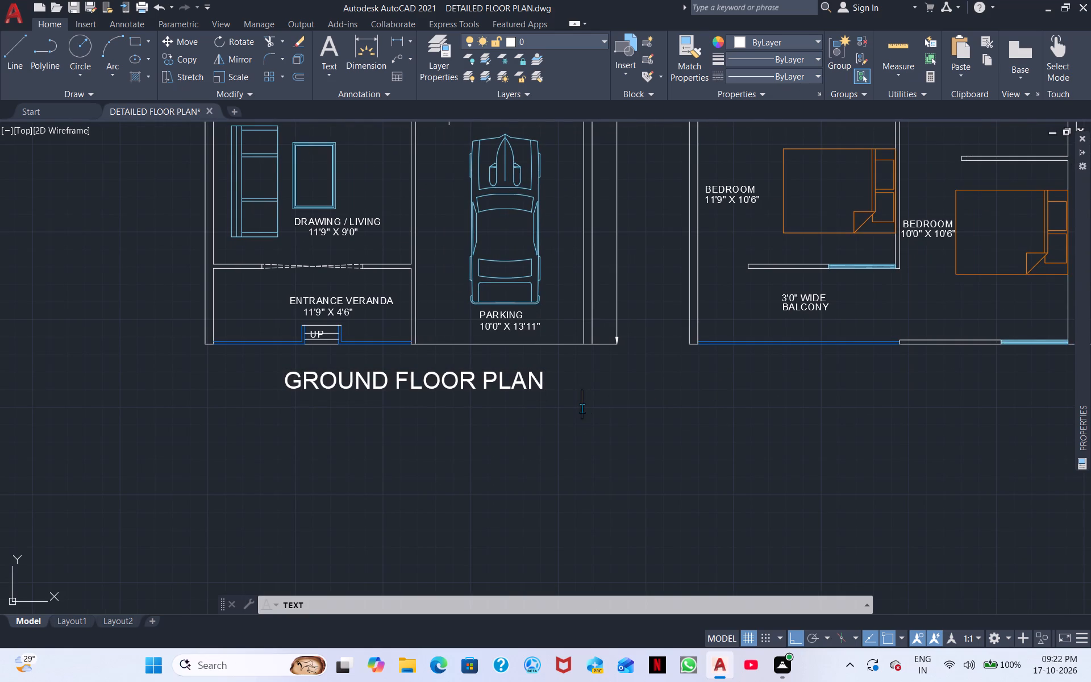
pyautogui.rightClick(582, 410)
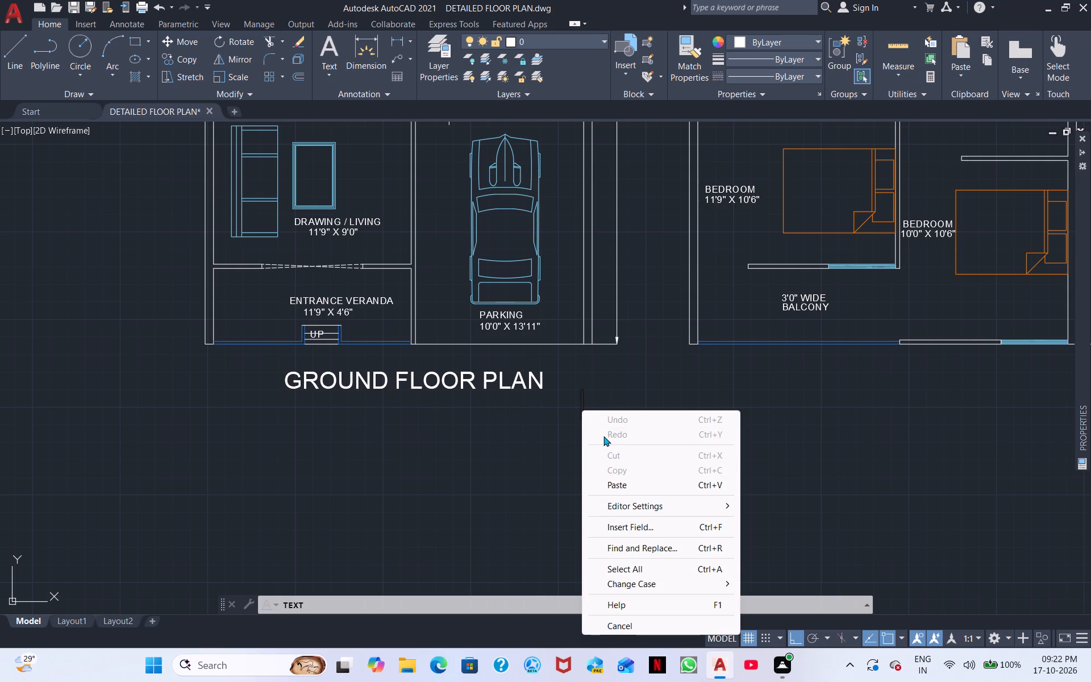
pyautogui.press('Escape')
pyautogui.press('Escape')
# Copy the GROUND FLOOR PLAN title about 29'-6" horizontally to sit below the second floor plan.
pyautogui.click(561, 404)
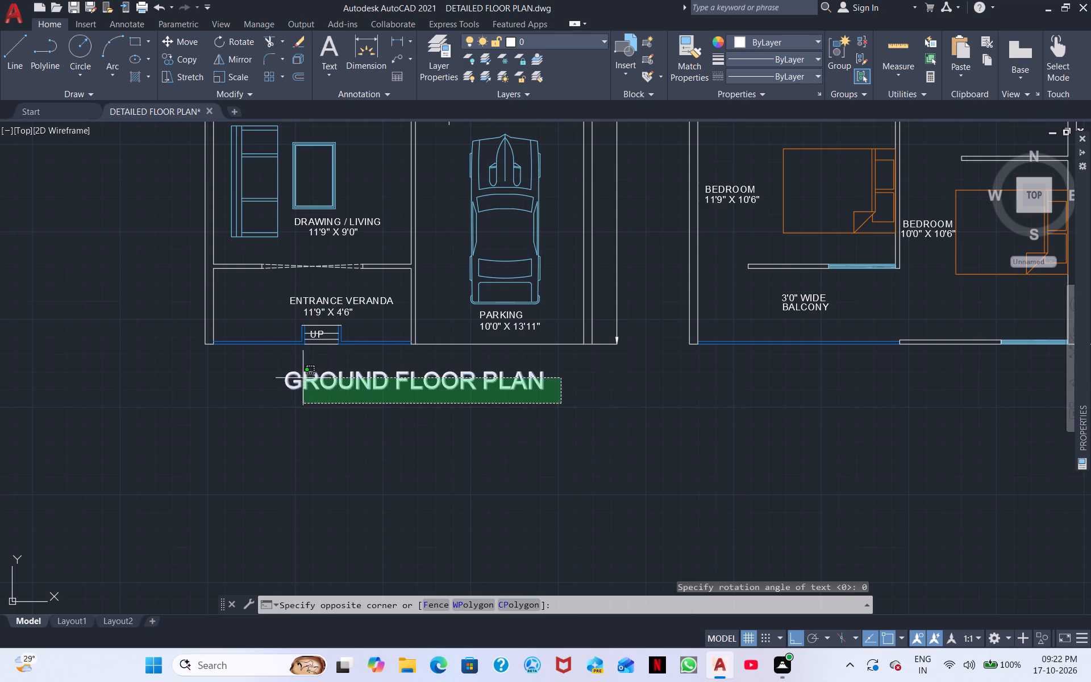
pyautogui.click(284, 366)
pyautogui.rightClick(288, 379)
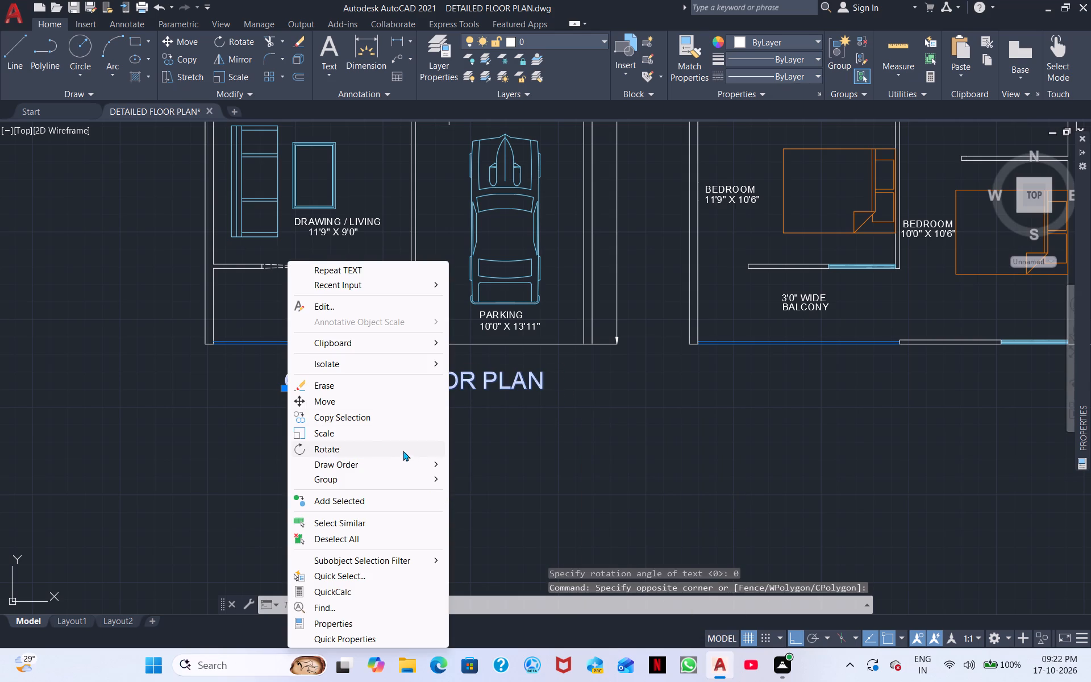
pyautogui.click(344, 418)
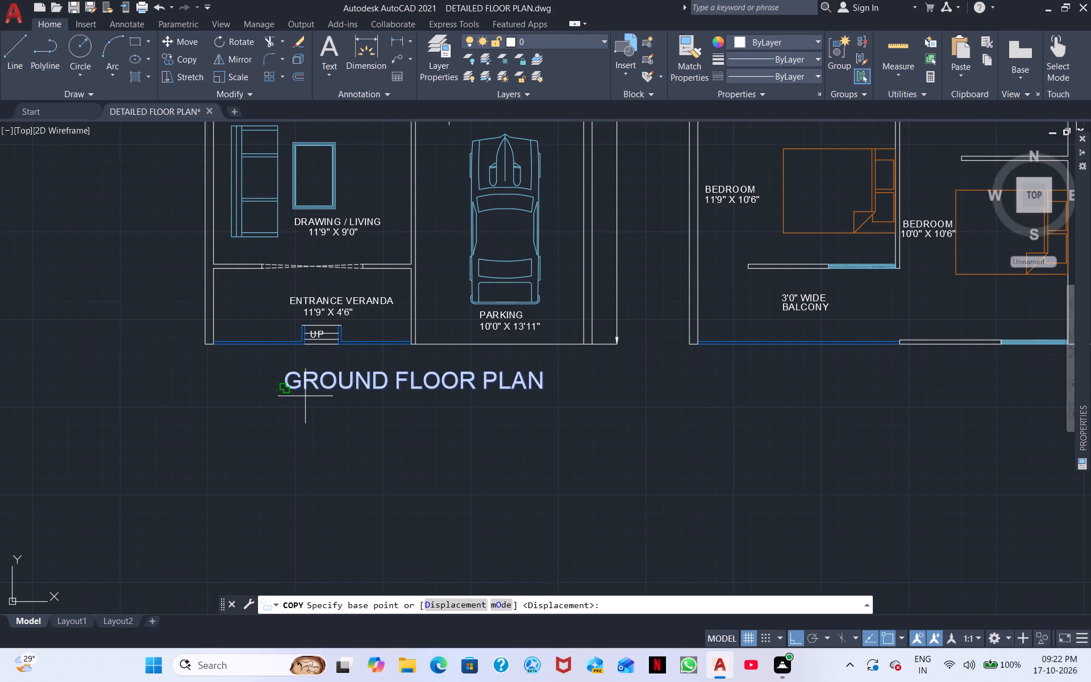
pyautogui.click(297, 390)
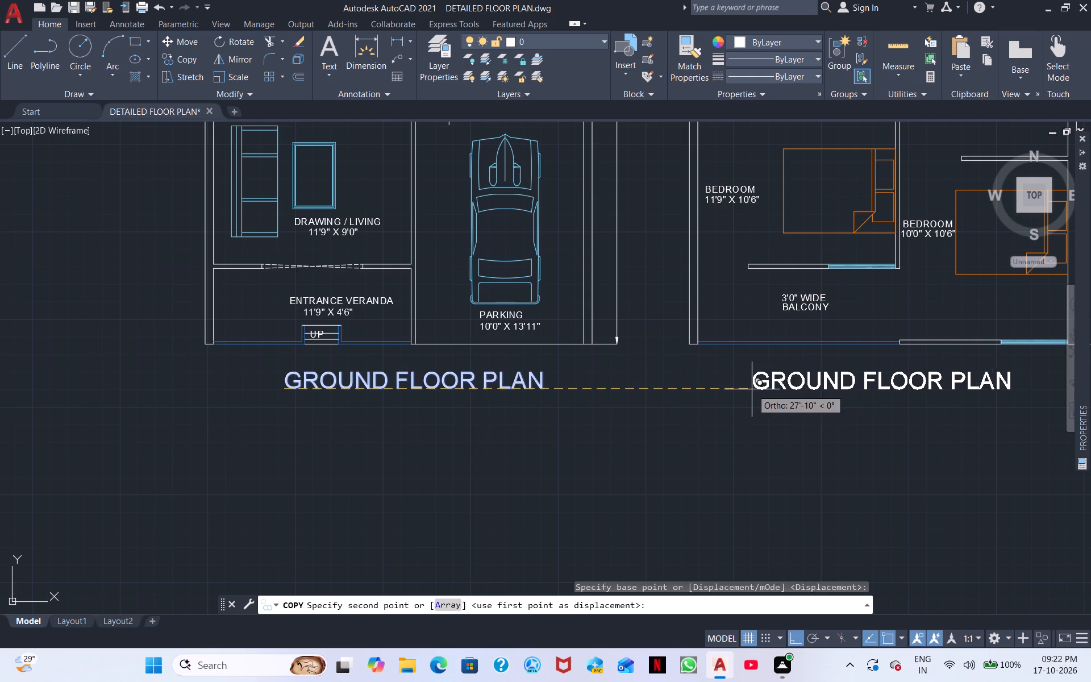
pyautogui.scroll(-1, 772, 390)
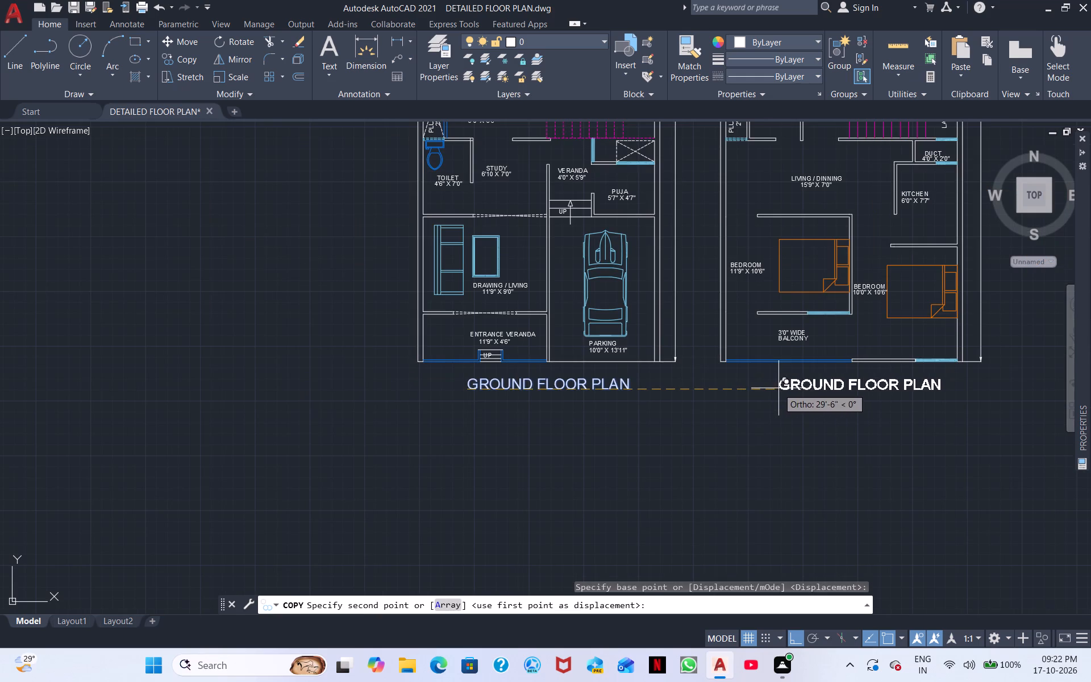
pyautogui.click(778, 388)
pyautogui.press('Escape')
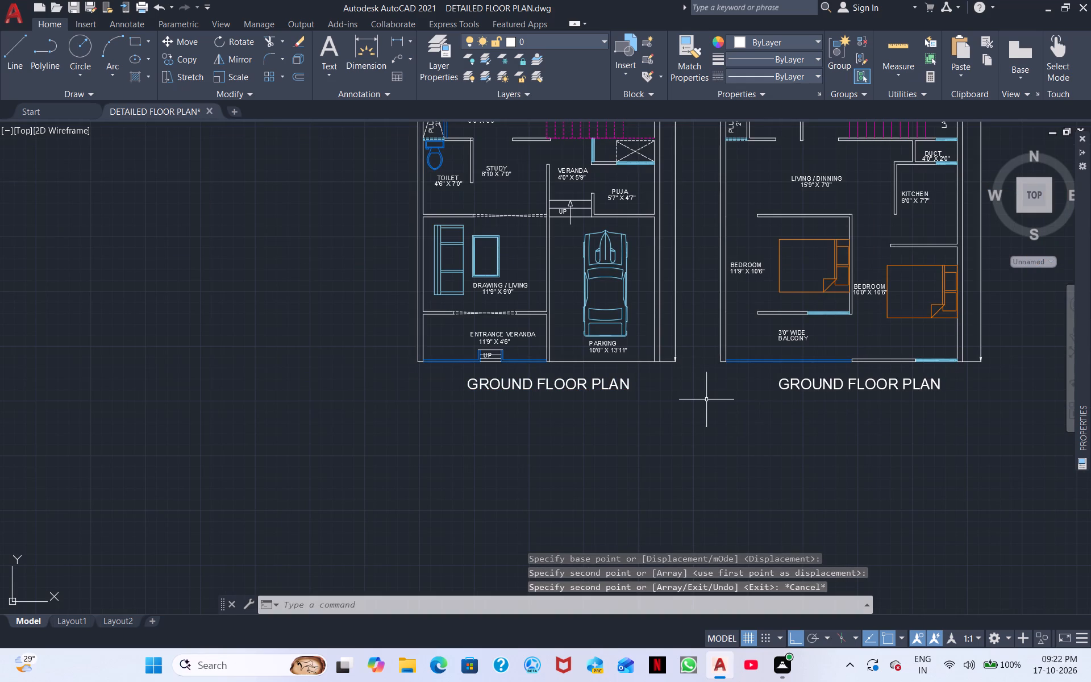
# Change the copied title under the second plan to FIRST FLOOR PLAN.
pyautogui.doubleClick(829, 386)
pyautogui.press('BackSpace')
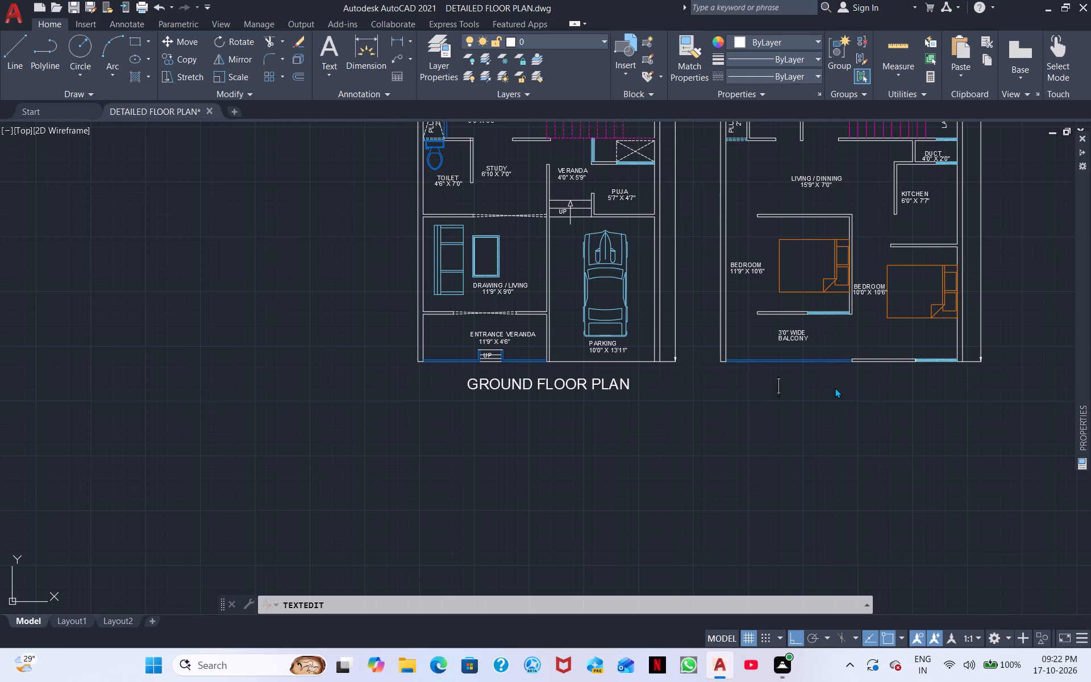
pyautogui.write('FIRST')
pyautogui.press('space')
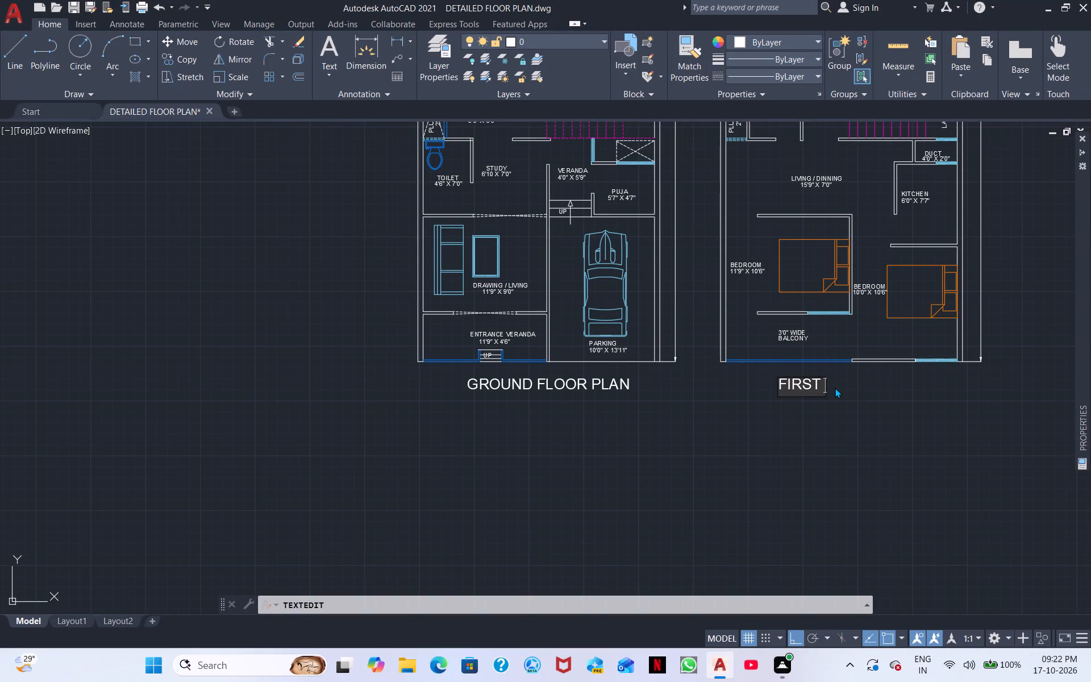
pyautogui.write('FLOO')
pyautogui.write('R PLA')
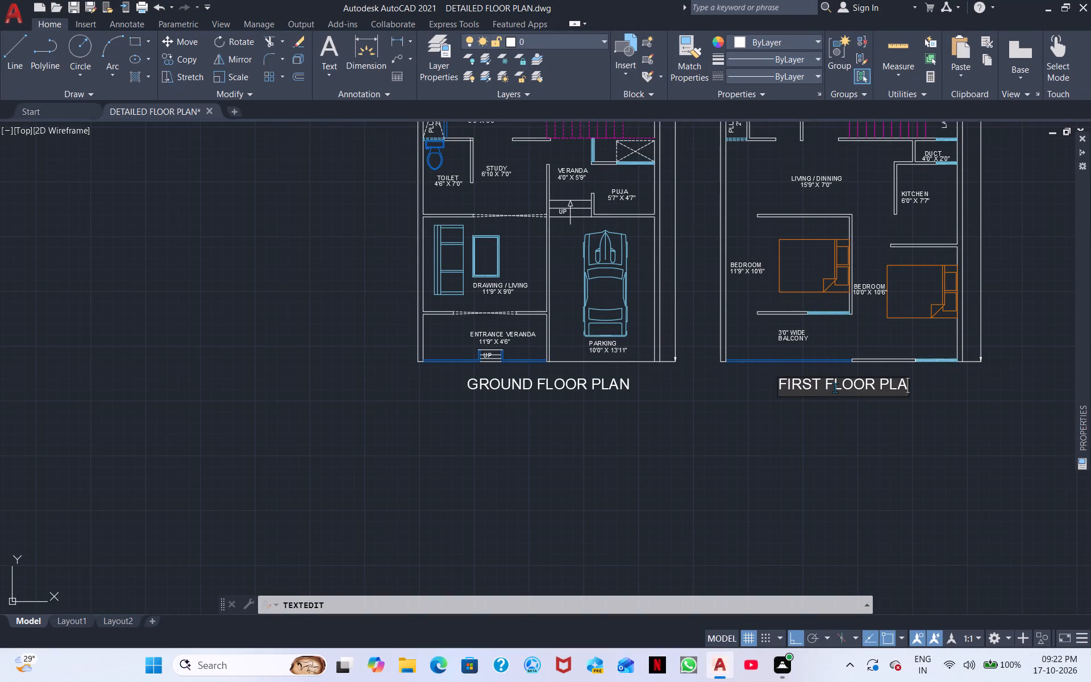
pyautogui.press('n')
pyautogui.click(862, 456)
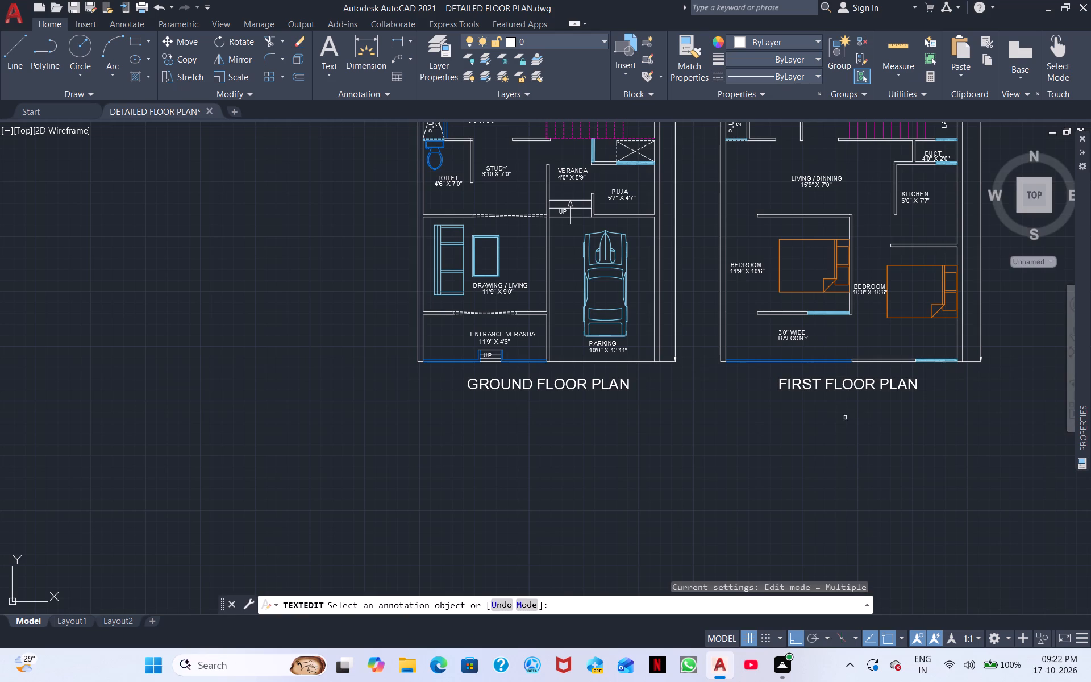
# Review both titled floor plans, checking their room layouts, labels and overall dimensions.
pyautogui.moveTo(679, 454); pyautogui.dragTo(756, 677, button='middle')
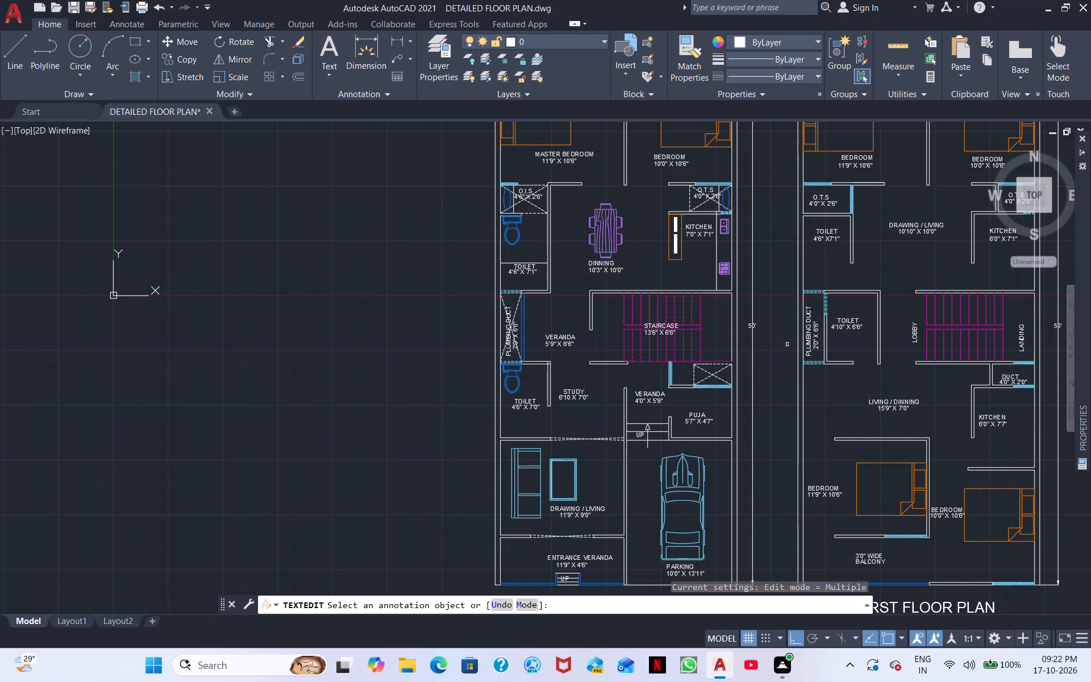
pyautogui.moveTo(769, 400); pyautogui.dragTo(553, 413, button='middle')
pyautogui.scroll(1, 552, 403)
pyautogui.scroll(-1, 552, 403)
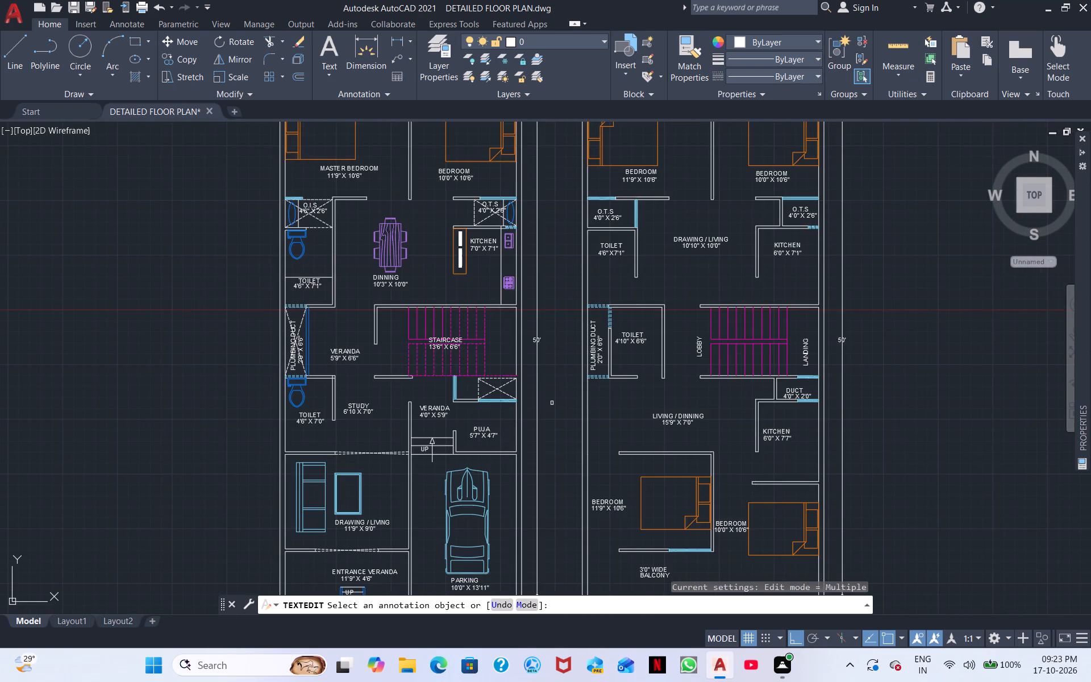
pyautogui.scroll(-1, 552, 403)
pyautogui.moveTo(552, 403); pyautogui.dragTo(547, 453, button='middle')
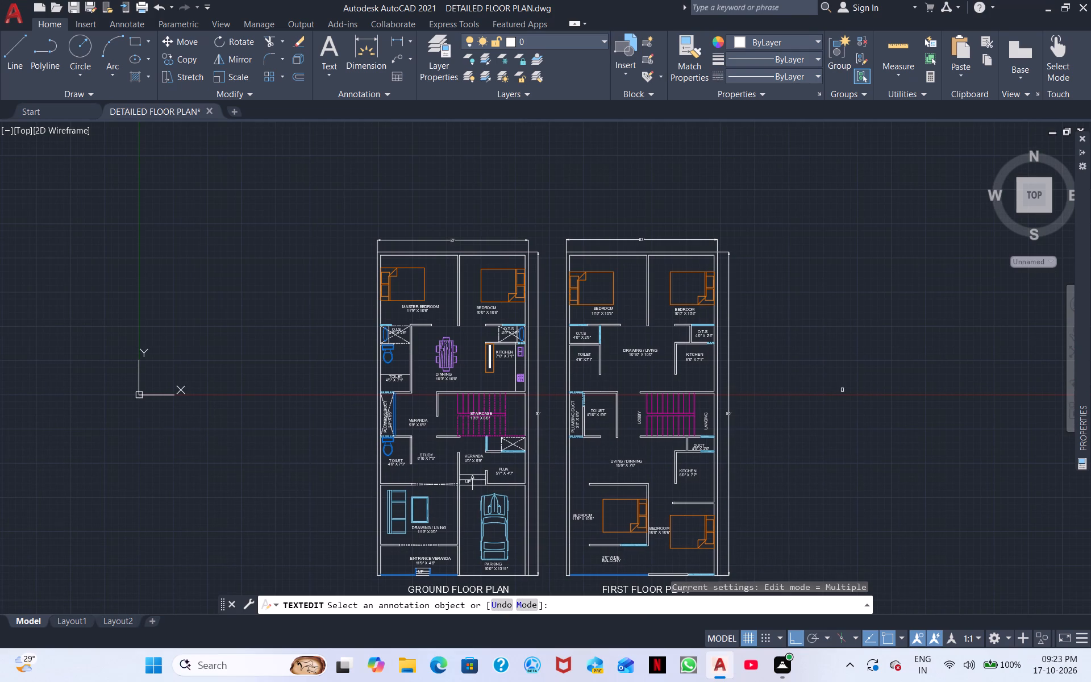
pyautogui.moveTo(842, 390); pyautogui.dragTo(780, 364, button='middle')
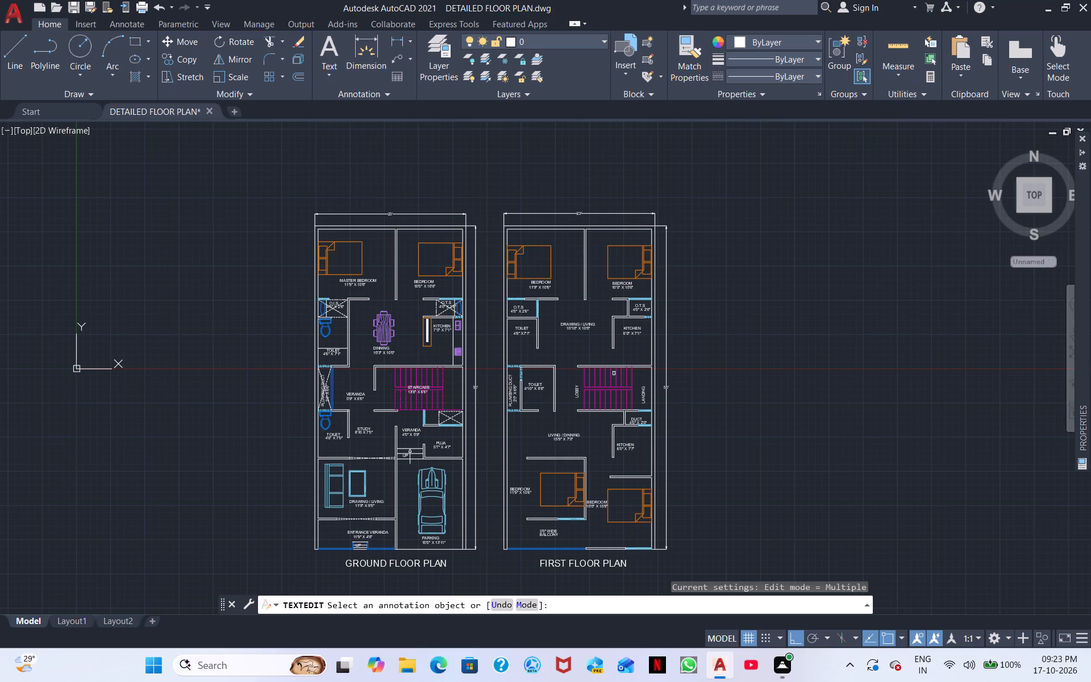
pyautogui.scroll(2, 673, 361)
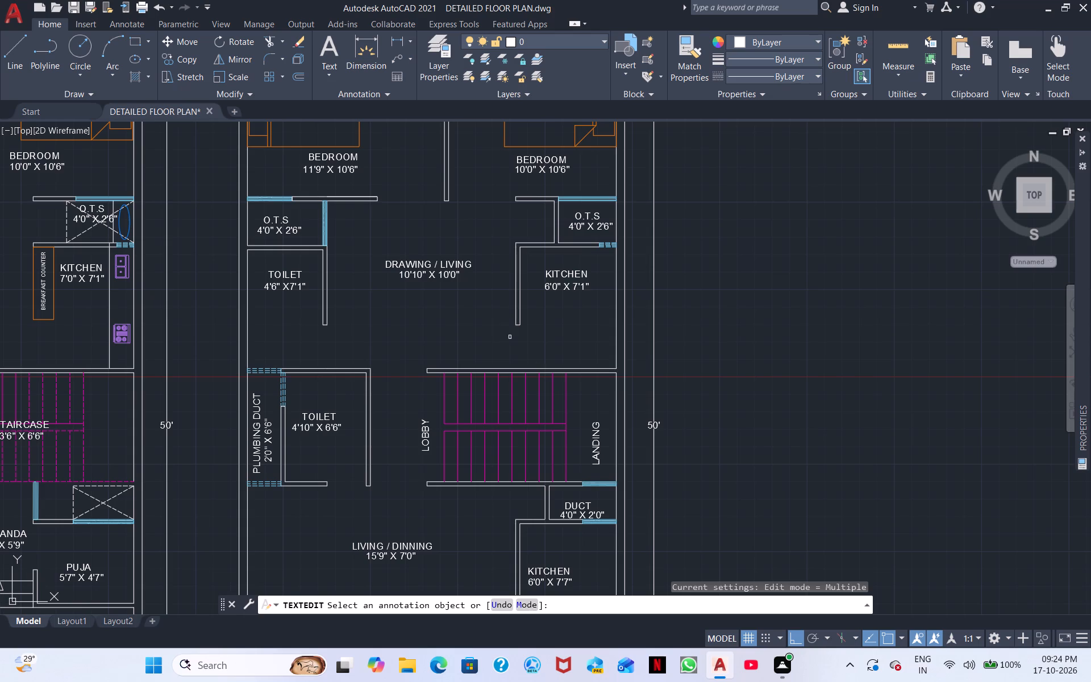
pyautogui.scroll(-2, 538, 367)
pyautogui.moveTo(548, 370); pyautogui.dragTo(617, 315, button='middle')
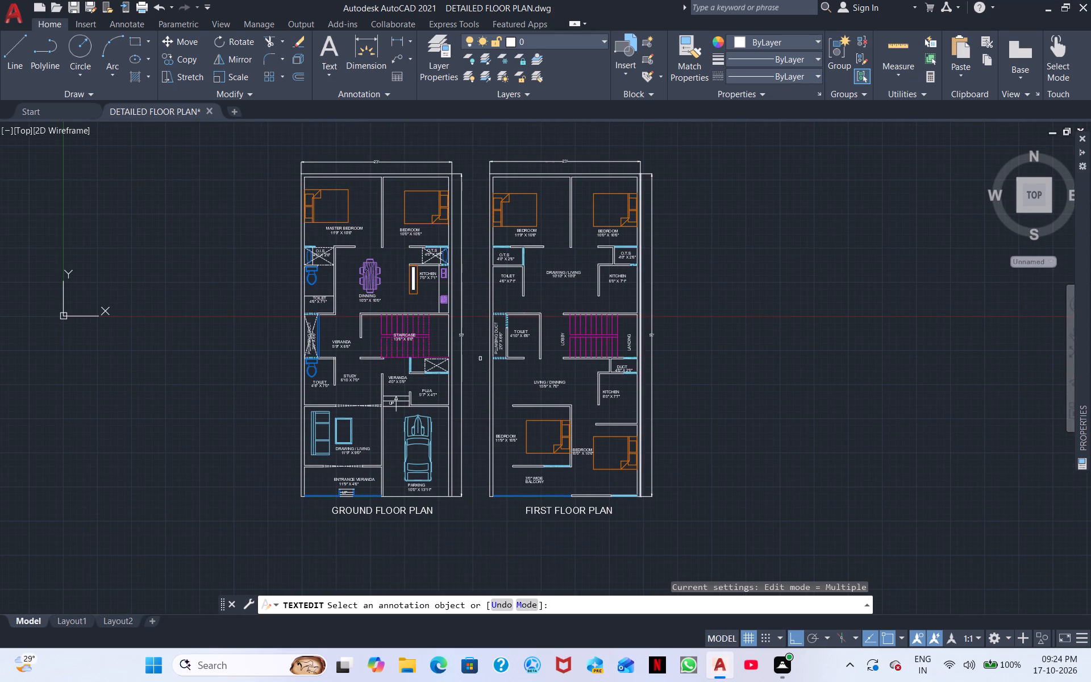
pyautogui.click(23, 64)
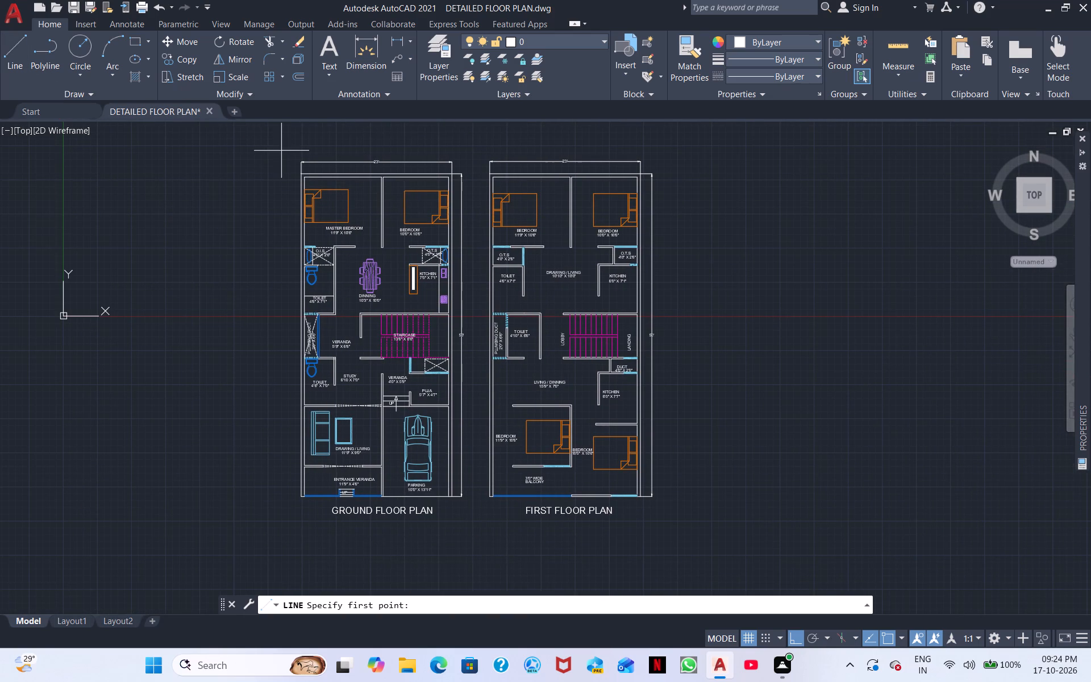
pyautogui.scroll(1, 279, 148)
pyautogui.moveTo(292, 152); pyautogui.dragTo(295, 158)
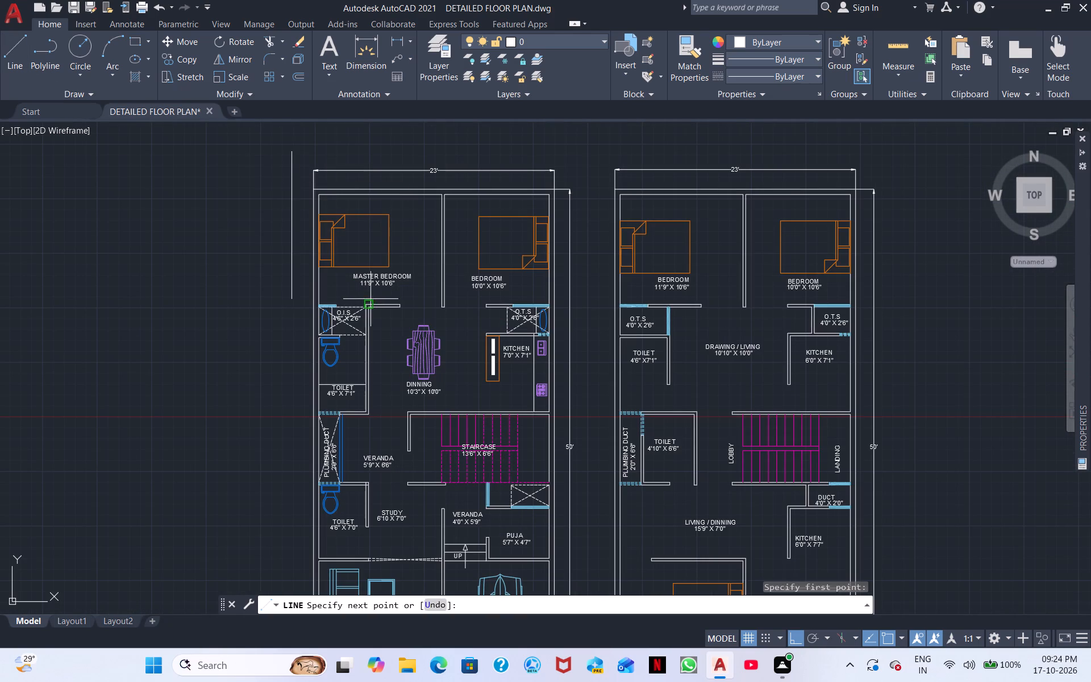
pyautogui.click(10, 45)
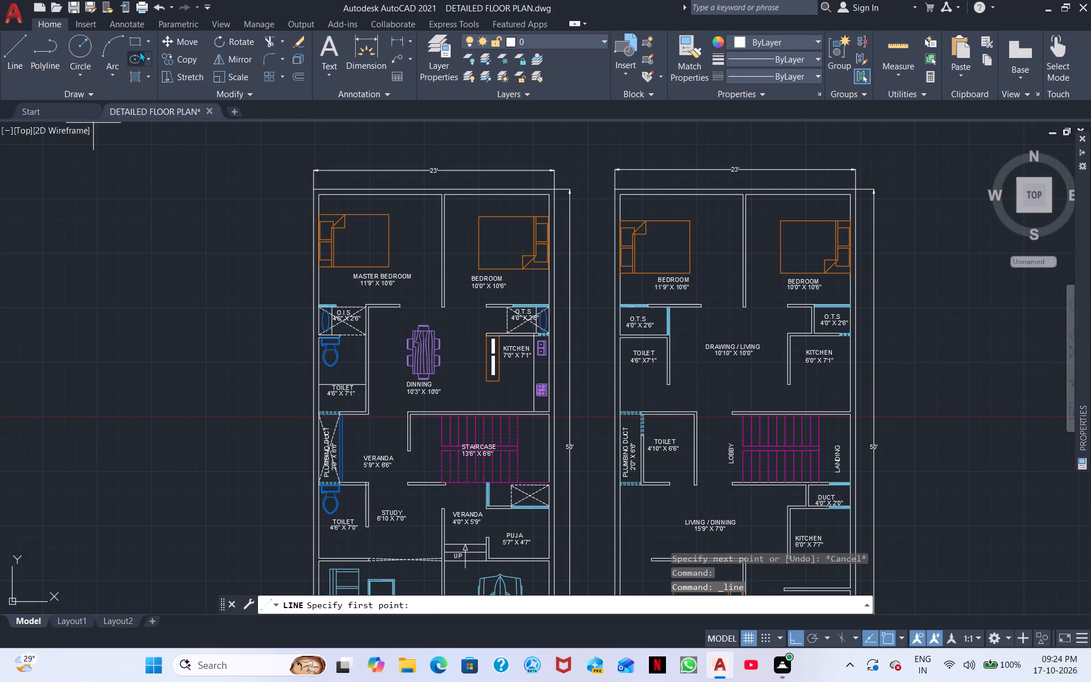
# Draw a border rectangle around both floor plans, enclosing their overall dimensions and the GROUND FLOOR PLAN and FIRST FLOOR PLAN titles.
pyautogui.click(136, 45)
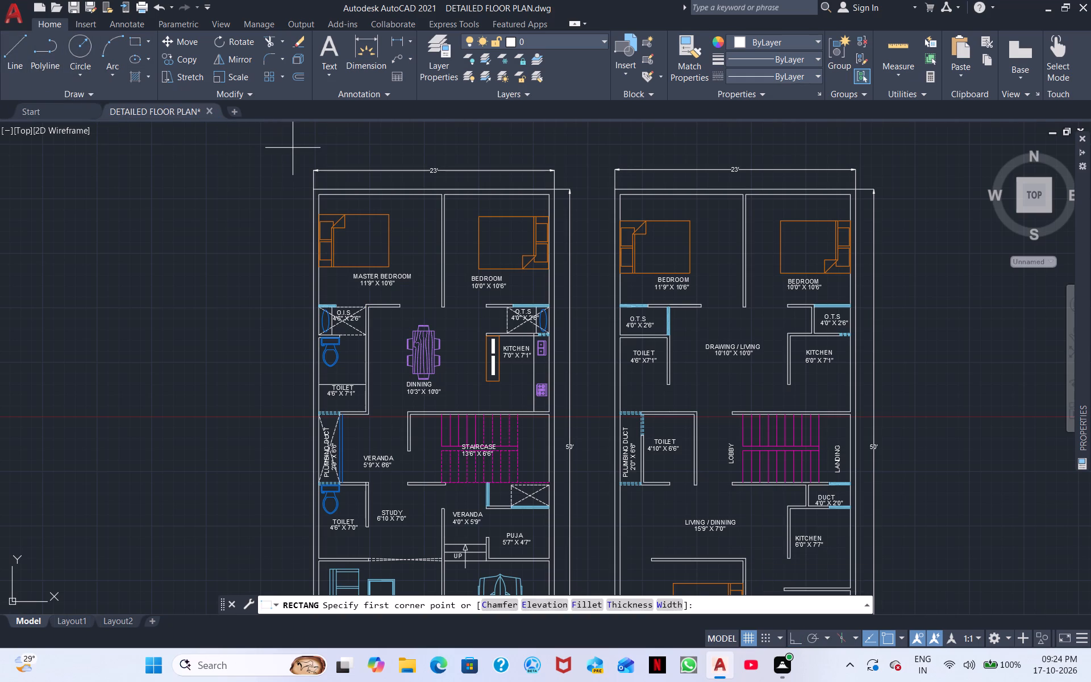
pyautogui.click(293, 148)
pyautogui.moveTo(668, 501); pyautogui.dragTo(559, 307, button='middle')
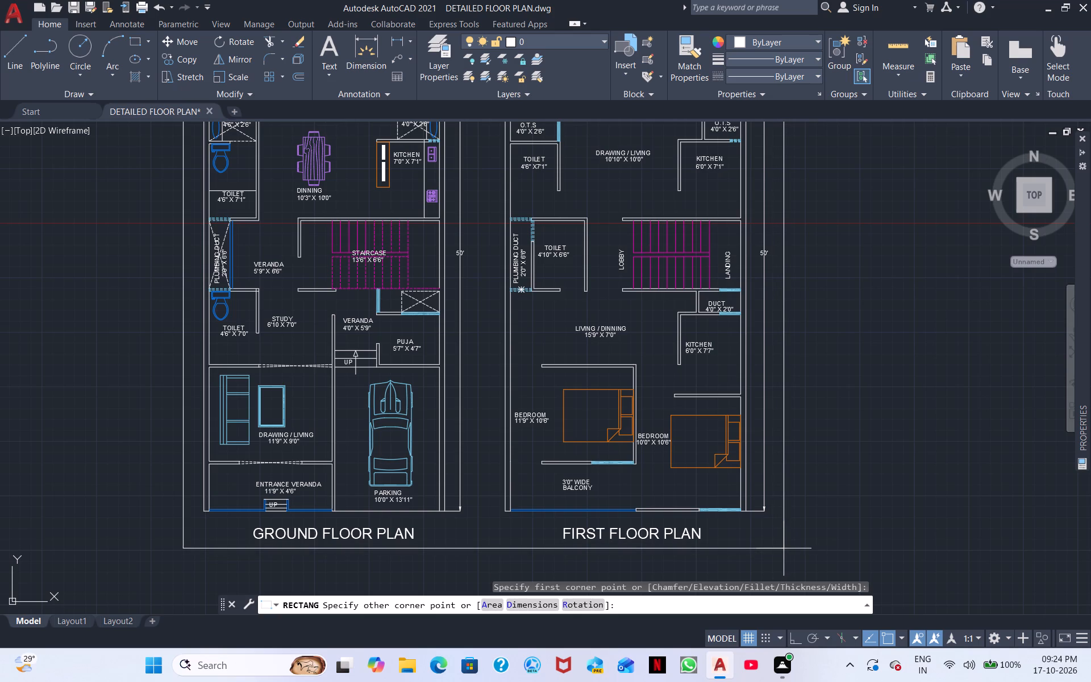
pyautogui.click(784, 548)
pyautogui.scroll(-1, 815, 510)
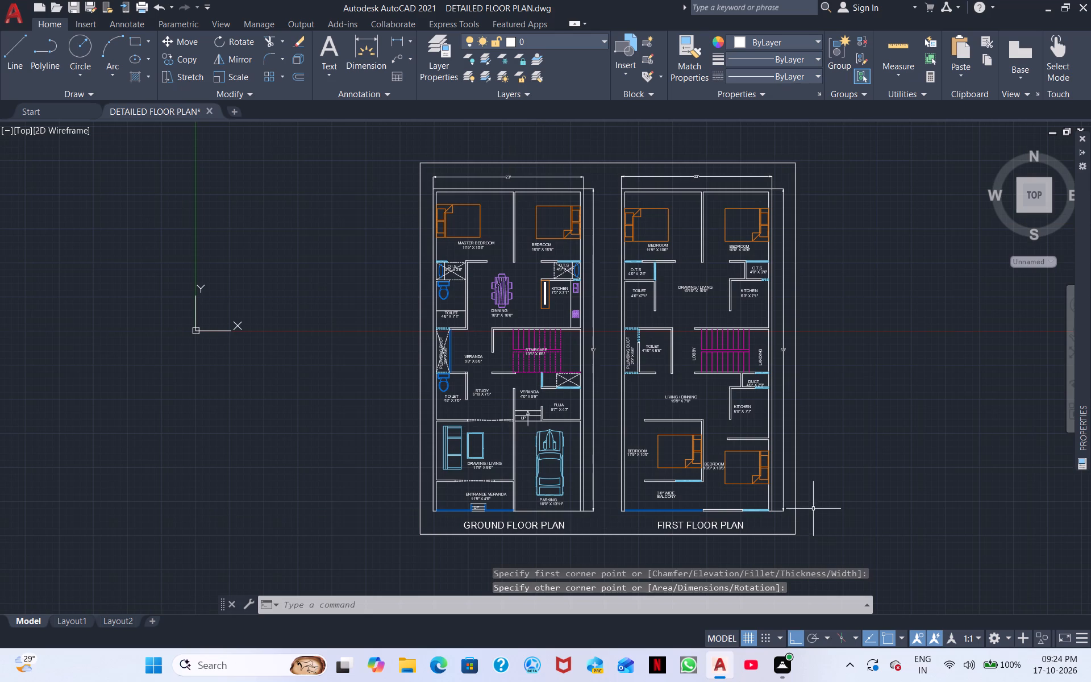
# Stretch the border rectangle's left edge slightly outward, away from the ground floor plan, and clear the selection.
pyautogui.click(419, 325)
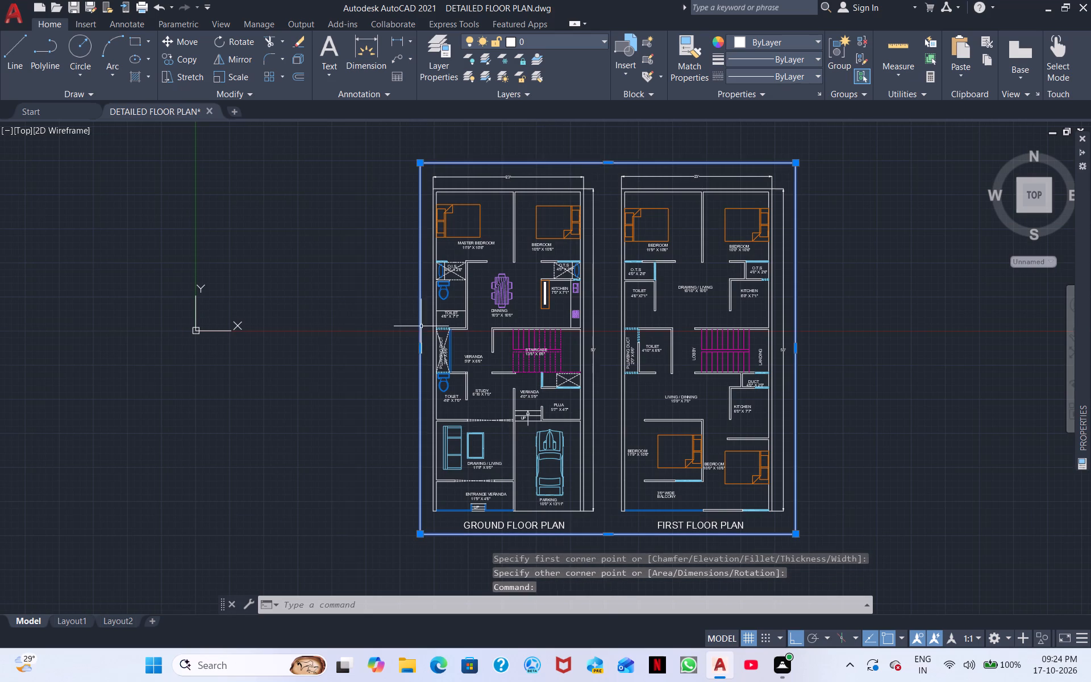
pyautogui.scroll(3, 419, 327)
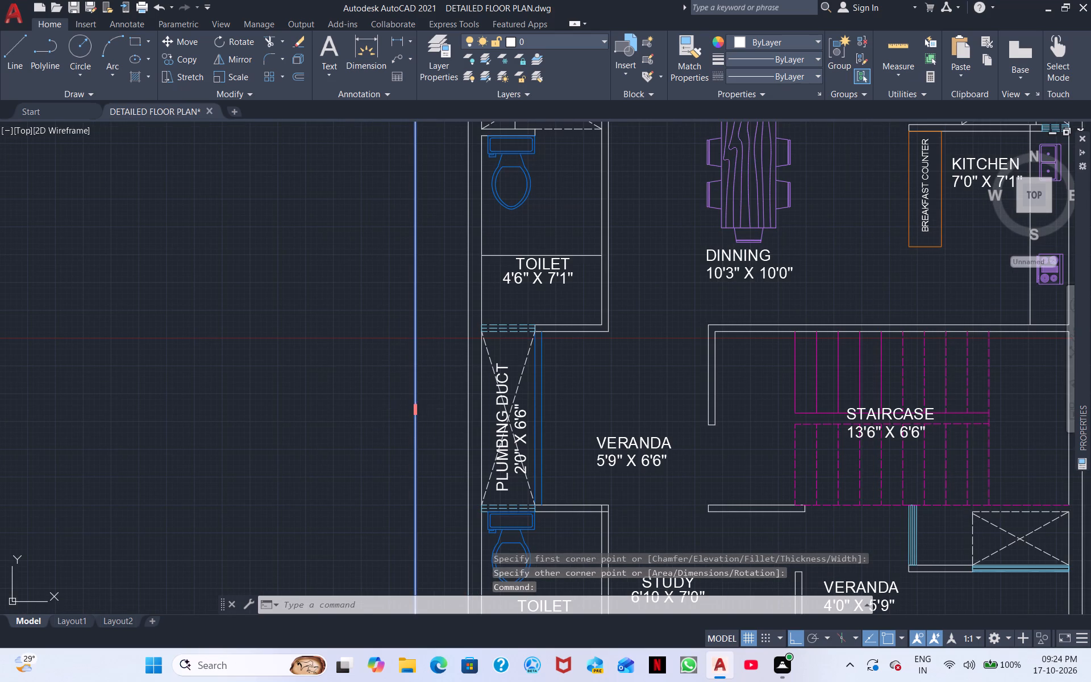
pyautogui.click(417, 410)
pyautogui.click(401, 411)
pyautogui.scroll(-1, 401, 411)
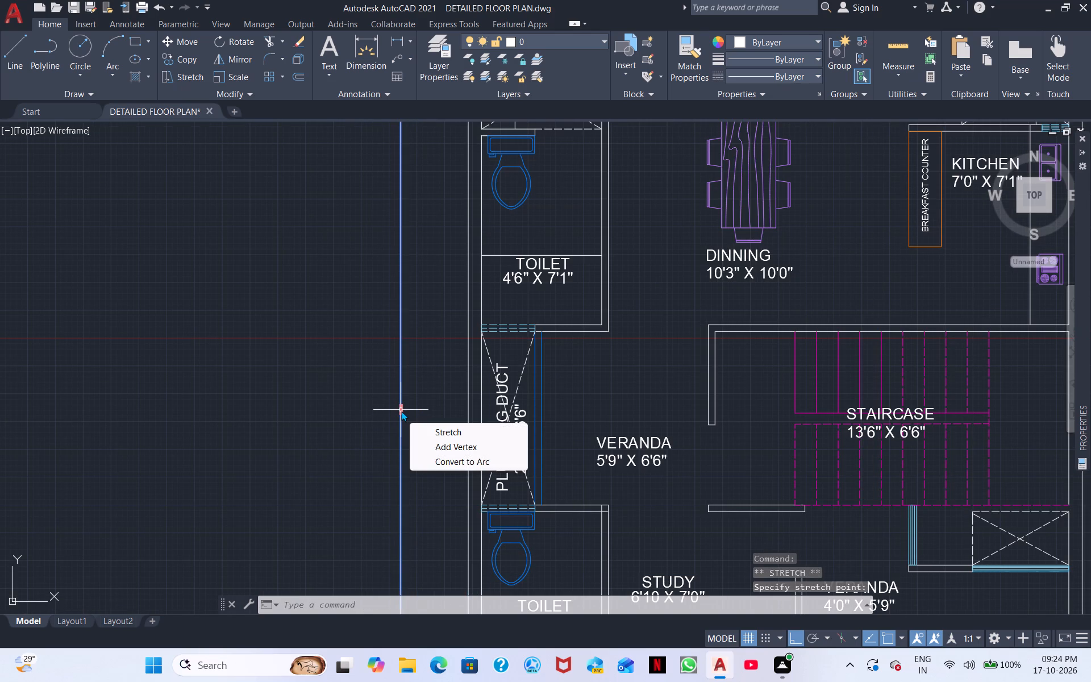
pyautogui.scroll(-1, 401, 413)
pyautogui.scroll(-4, 342, 385)
pyautogui.moveTo(342, 384); pyautogui.dragTo(307, 347, button='middle')
pyautogui.click(621, 316)
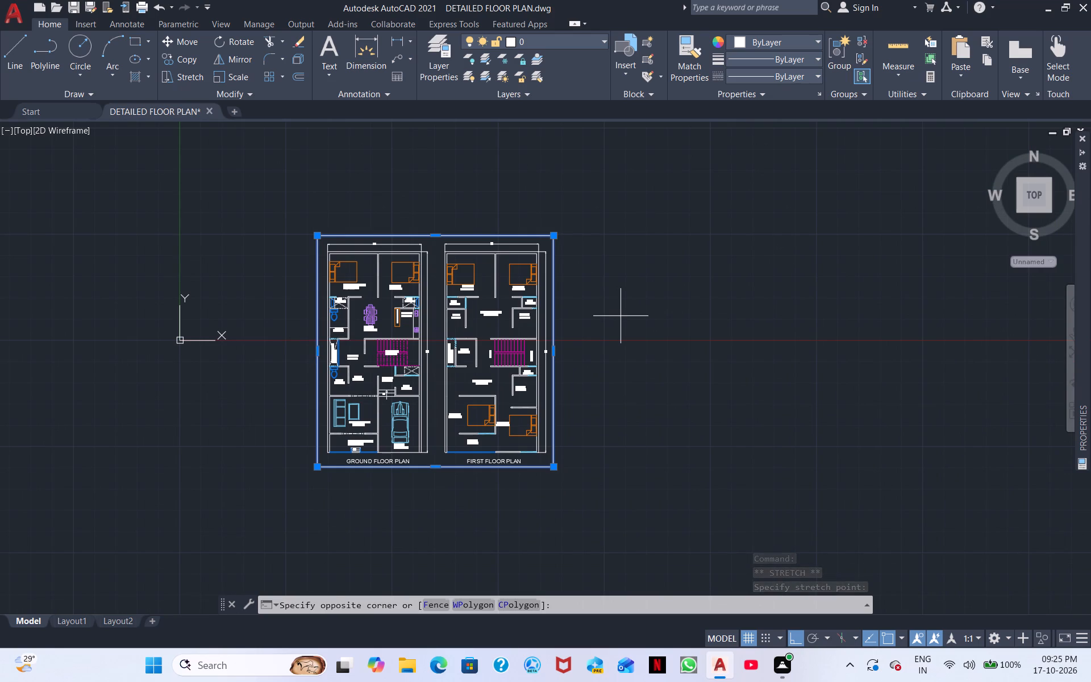
pyautogui.press('Escape')
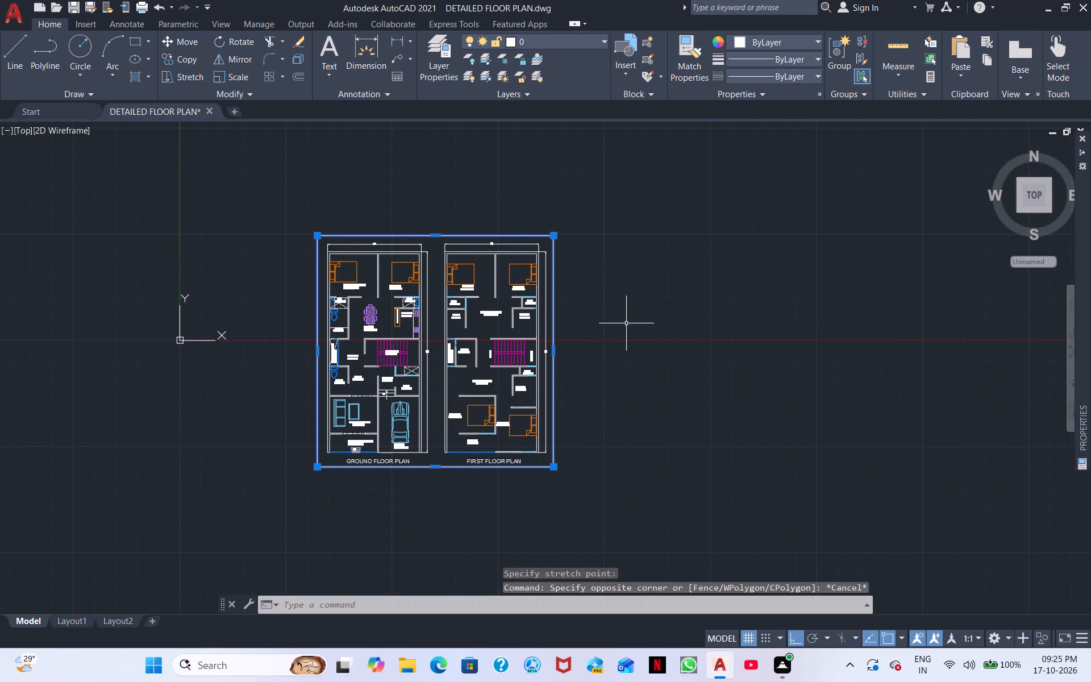
pyautogui.press('Escape')
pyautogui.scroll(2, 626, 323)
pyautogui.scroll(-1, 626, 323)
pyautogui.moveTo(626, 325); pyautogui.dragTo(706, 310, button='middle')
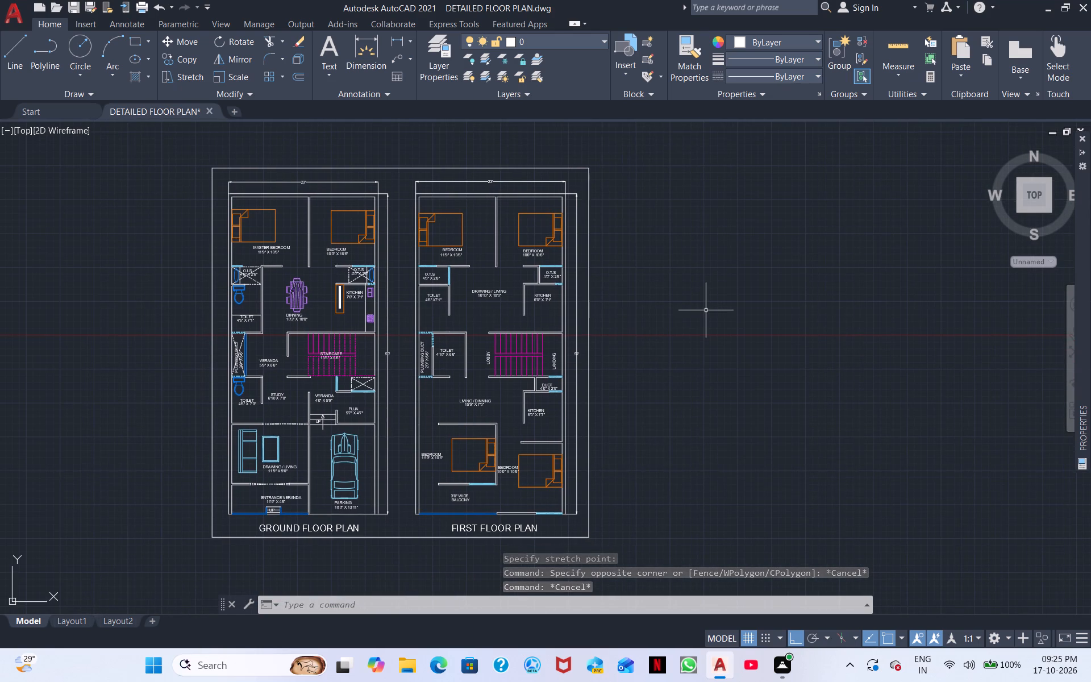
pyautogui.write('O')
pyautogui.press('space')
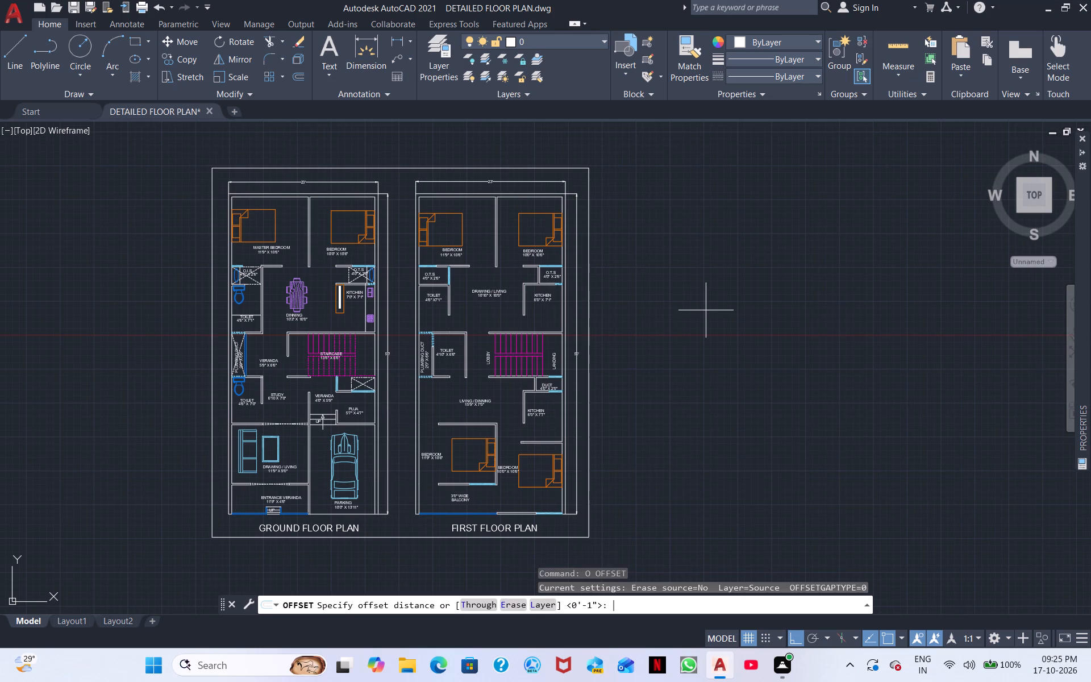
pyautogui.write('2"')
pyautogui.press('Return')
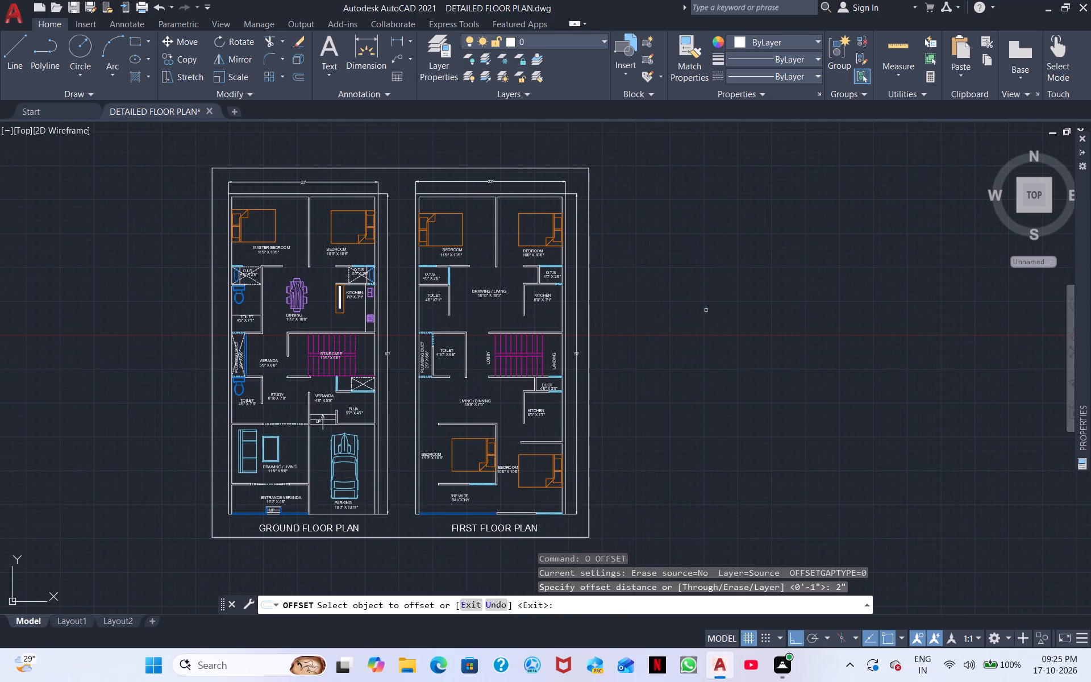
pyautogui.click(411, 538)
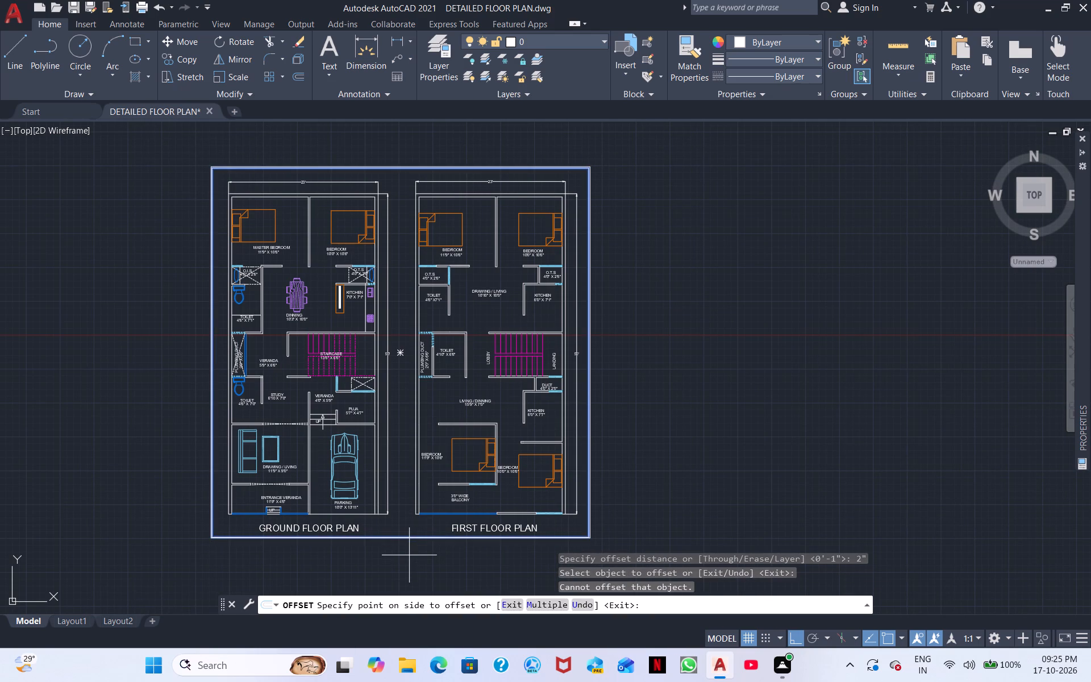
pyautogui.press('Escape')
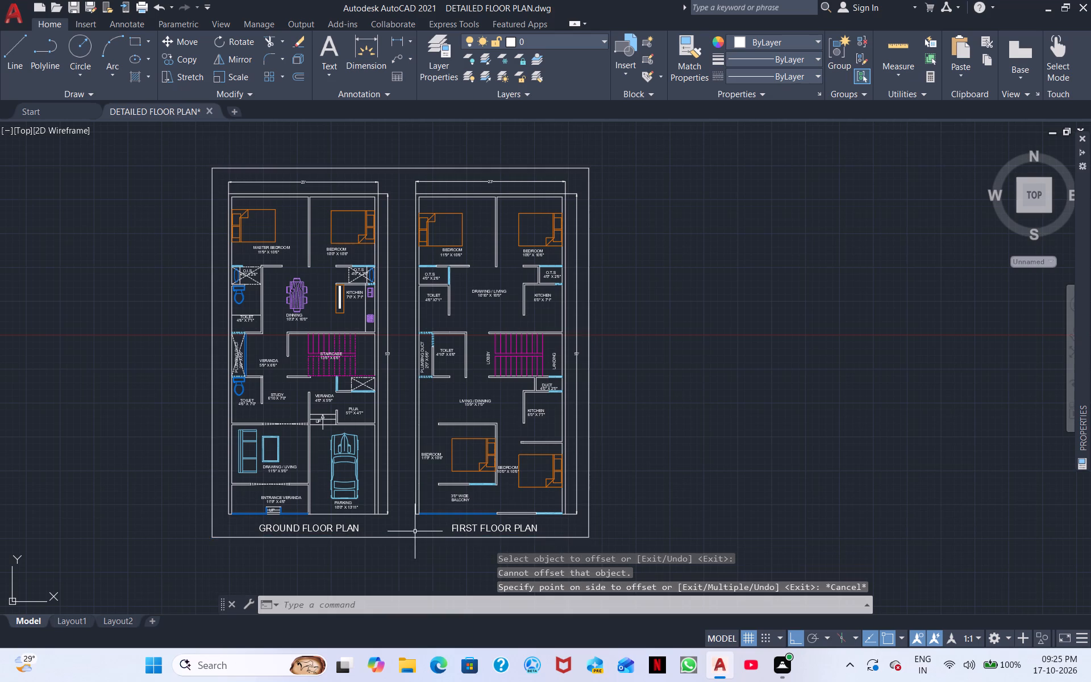
# Offset the border rectangle outward by 5" to form a double frame around both plans.
pyautogui.write('O')
pyautogui.press('space')
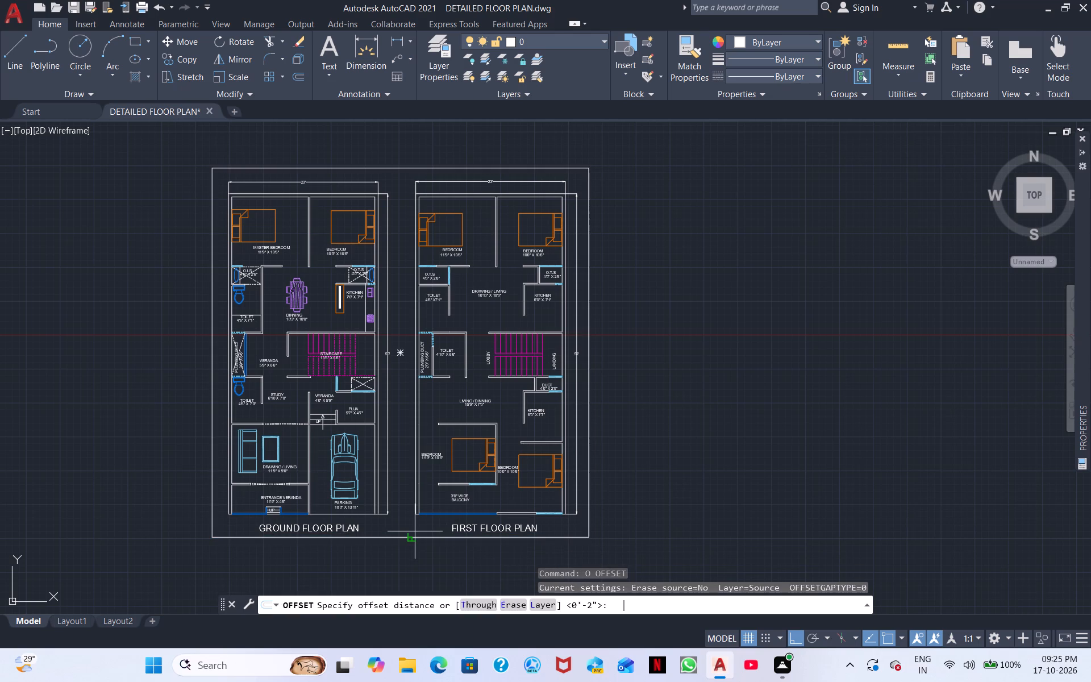
pyautogui.write('5"')
pyautogui.press('Return')
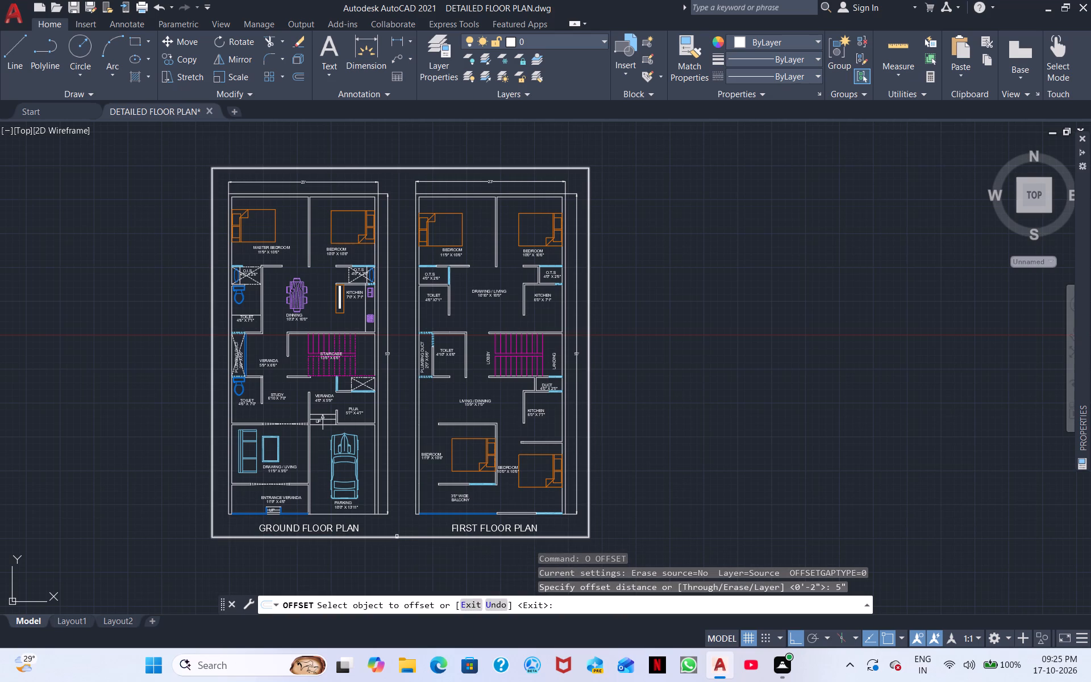
pyautogui.click(399, 538)
pyautogui.click(395, 562)
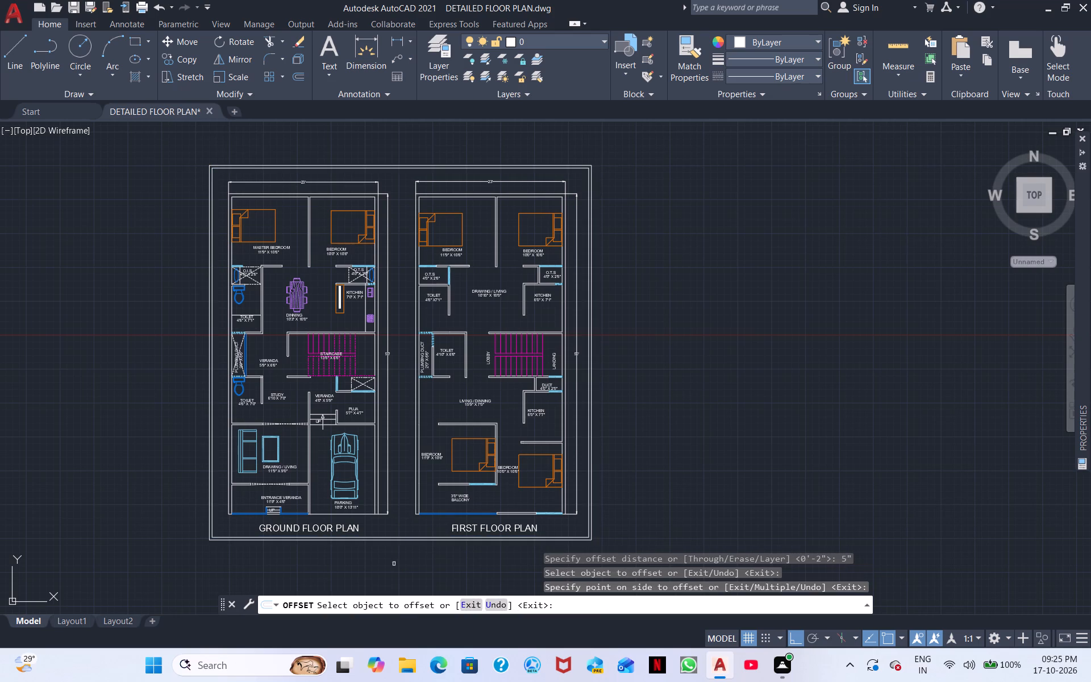
pyautogui.scroll(-1, 392, 575)
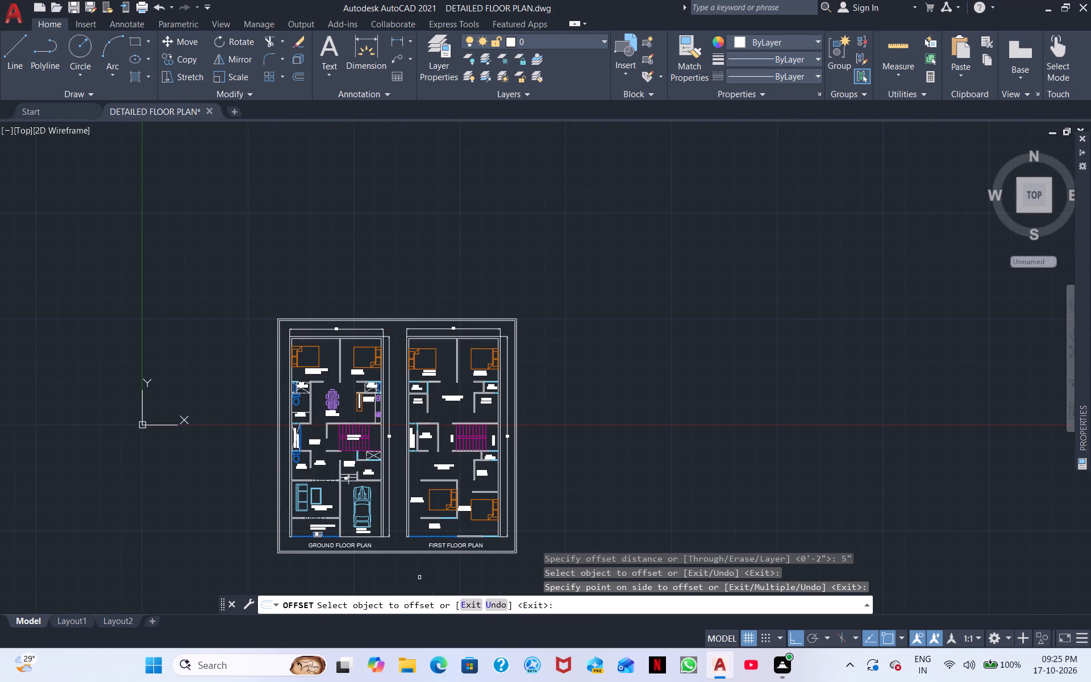
pyautogui.press('Escape')
# Save the drawing with the completed double frame.
pyautogui.click(529, 560)
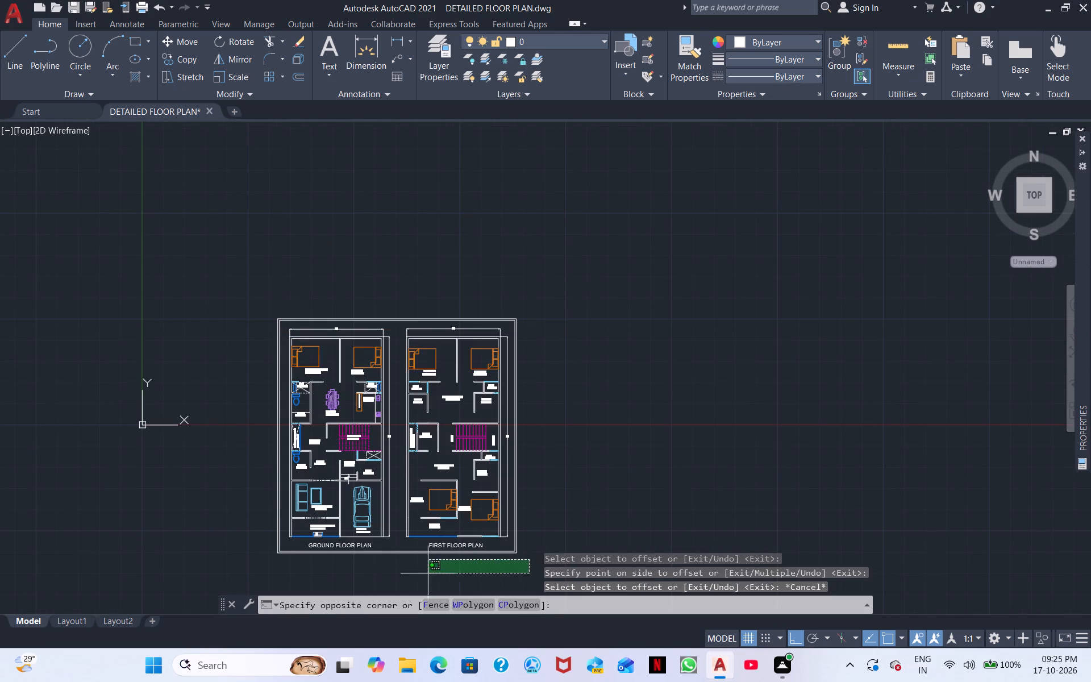
pyautogui.click(241, 290)
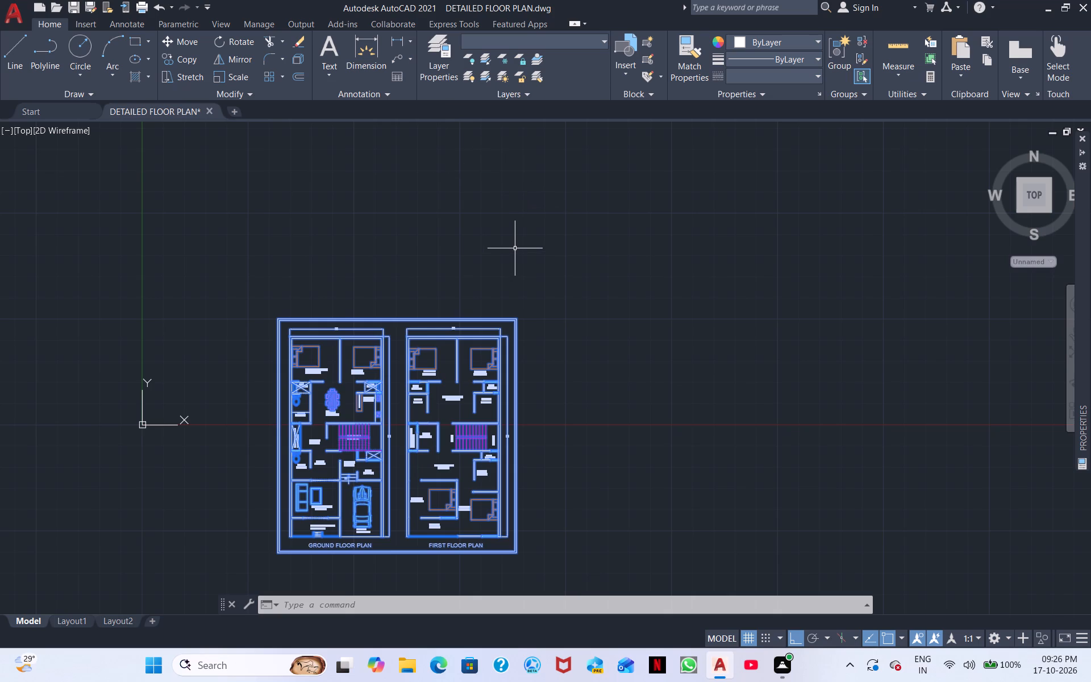
pyautogui.hotkey('ctrl', 's')
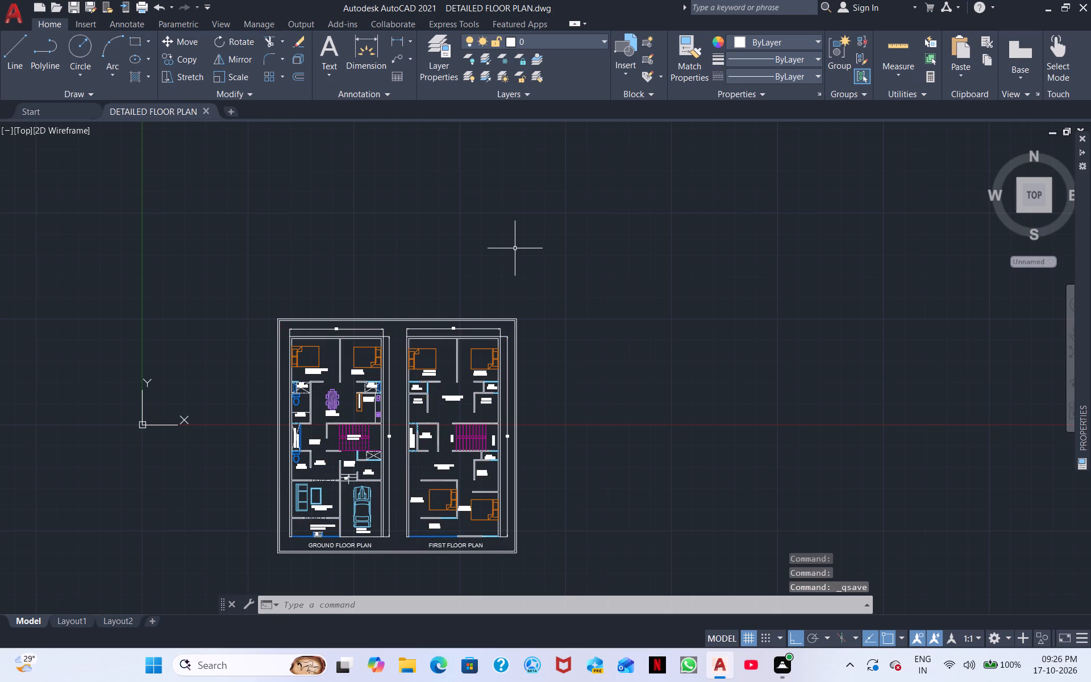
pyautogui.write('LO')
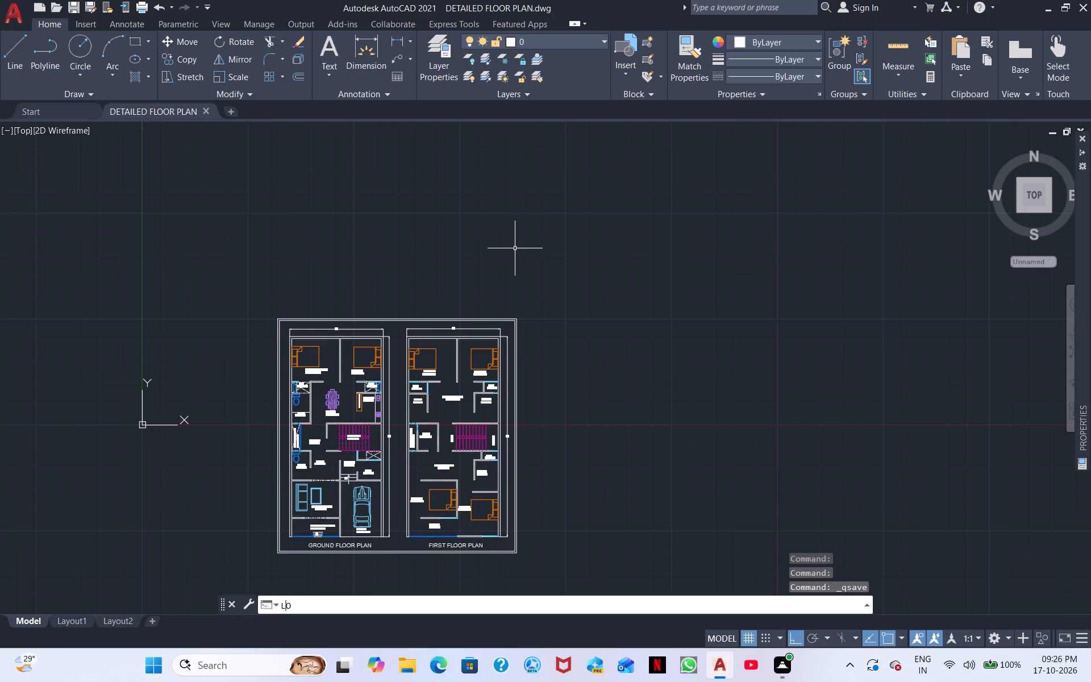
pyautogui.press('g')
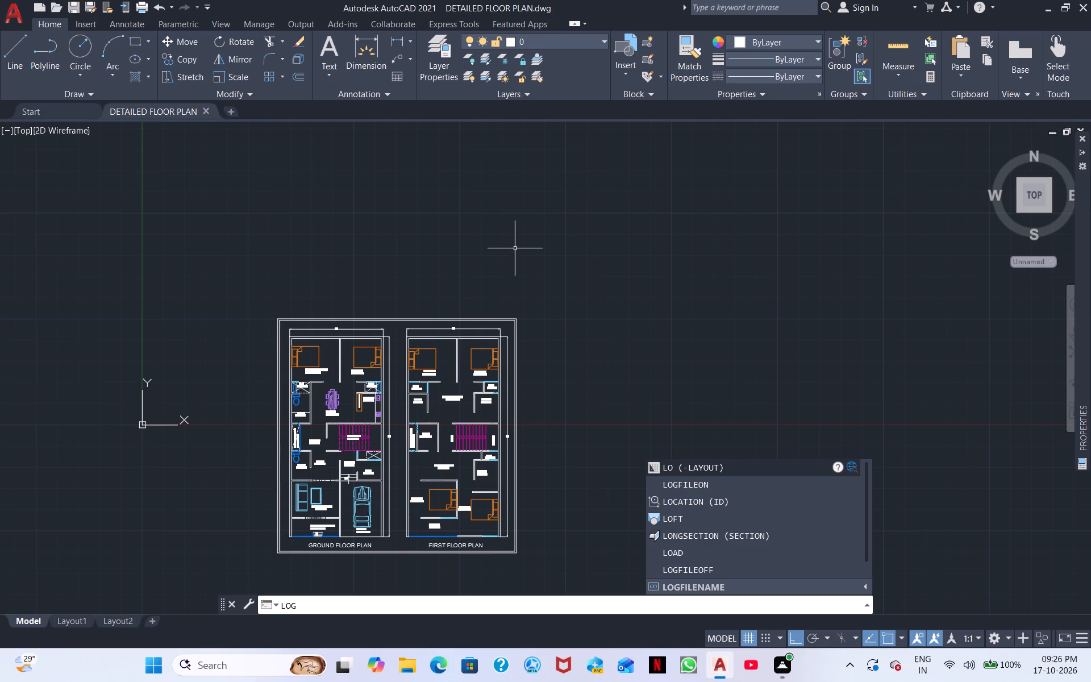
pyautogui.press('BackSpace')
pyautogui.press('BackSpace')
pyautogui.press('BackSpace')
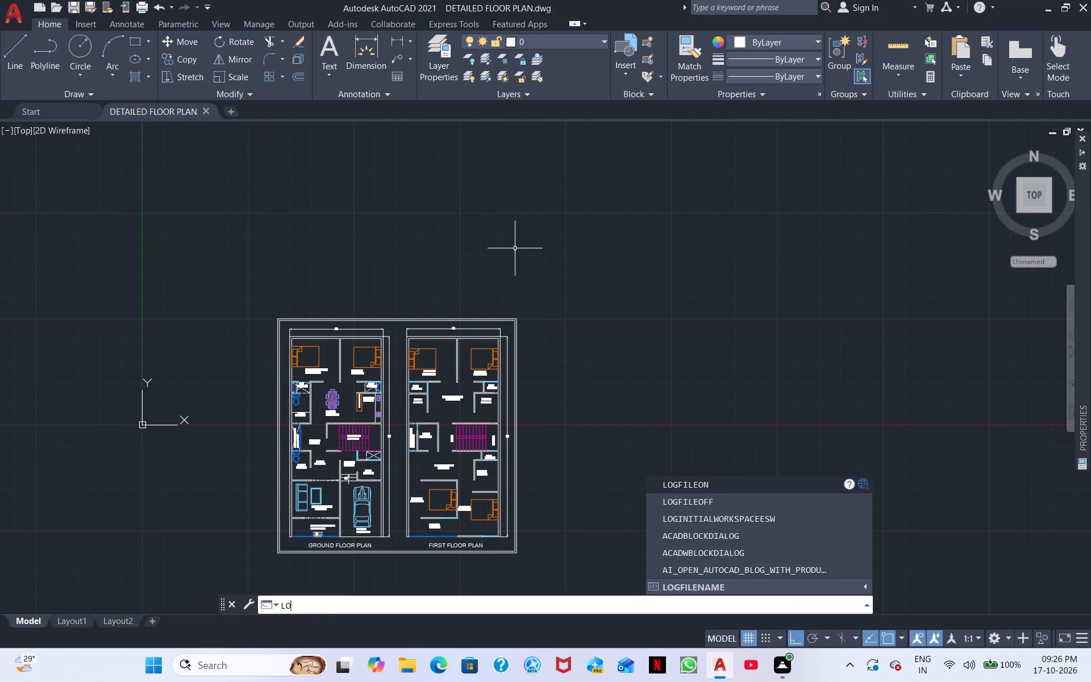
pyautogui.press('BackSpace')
# Open the program Options and apply the current Open and Save settings without changing them.
pyautogui.press('o')
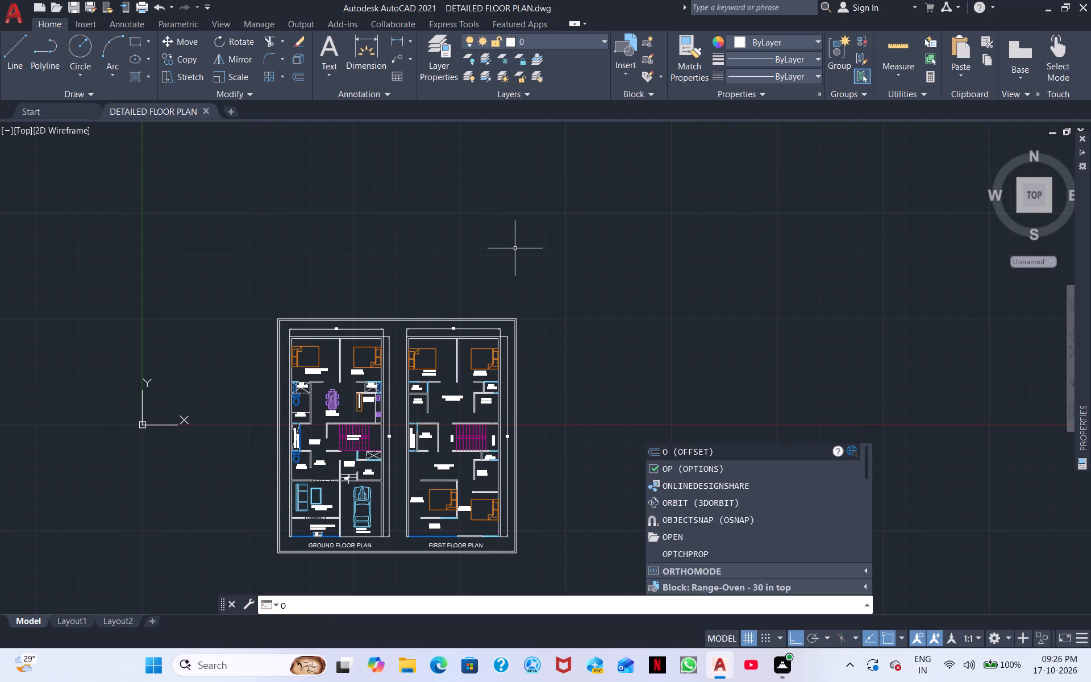
pyautogui.press('p')
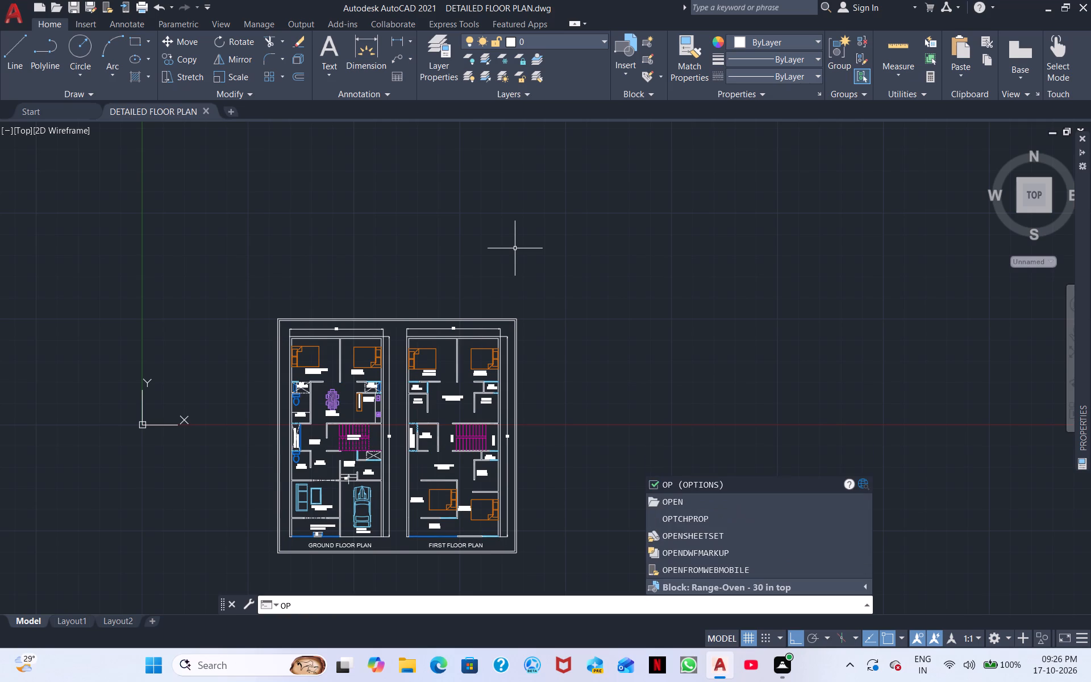
pyautogui.press('Return')
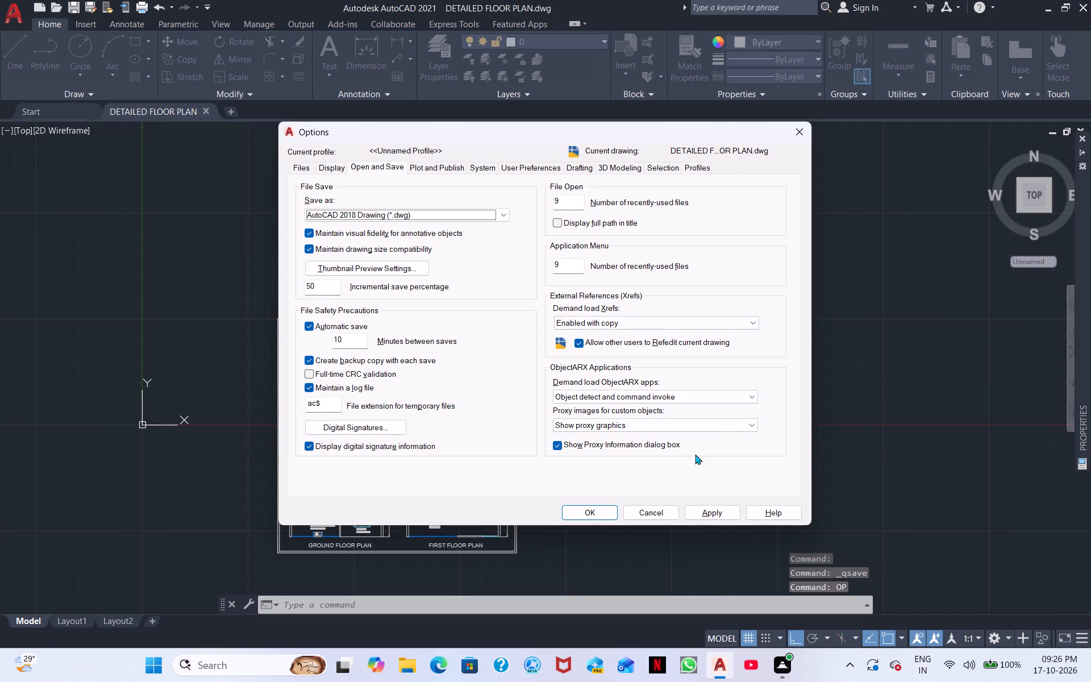
pyautogui.click(715, 516)
pyautogui.click(588, 514)
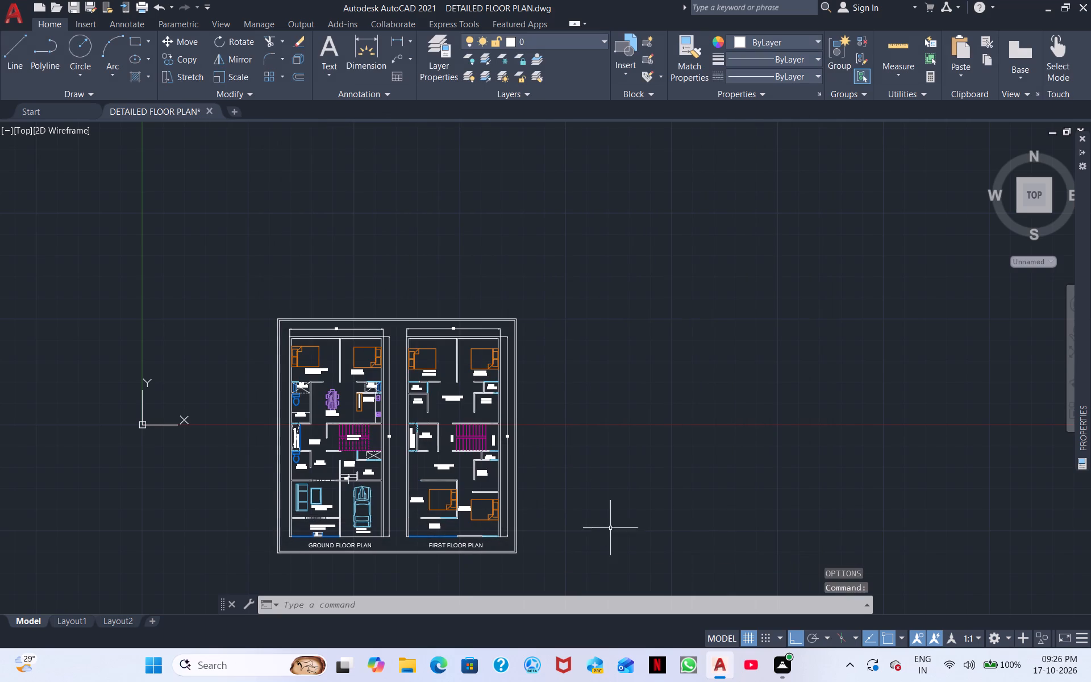
# Select both framed floor plans and start a plot using the <Previous plot> page setup.
pyautogui.click(539, 567)
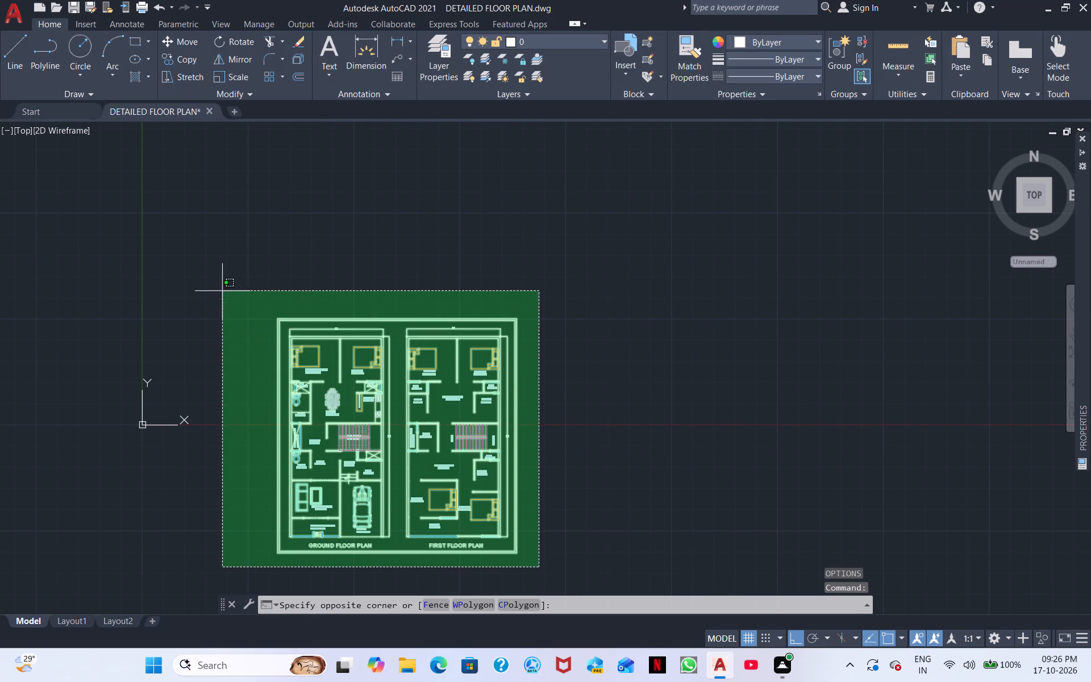
pyautogui.click(221, 286)
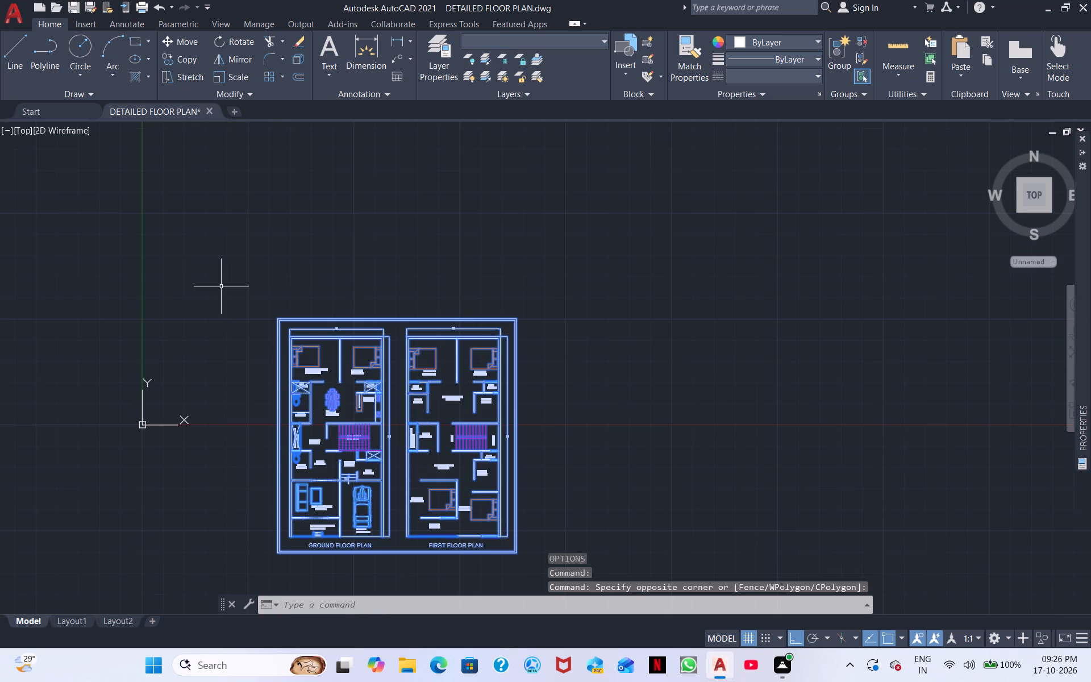
pyautogui.hotkey('ctrl', 'p')
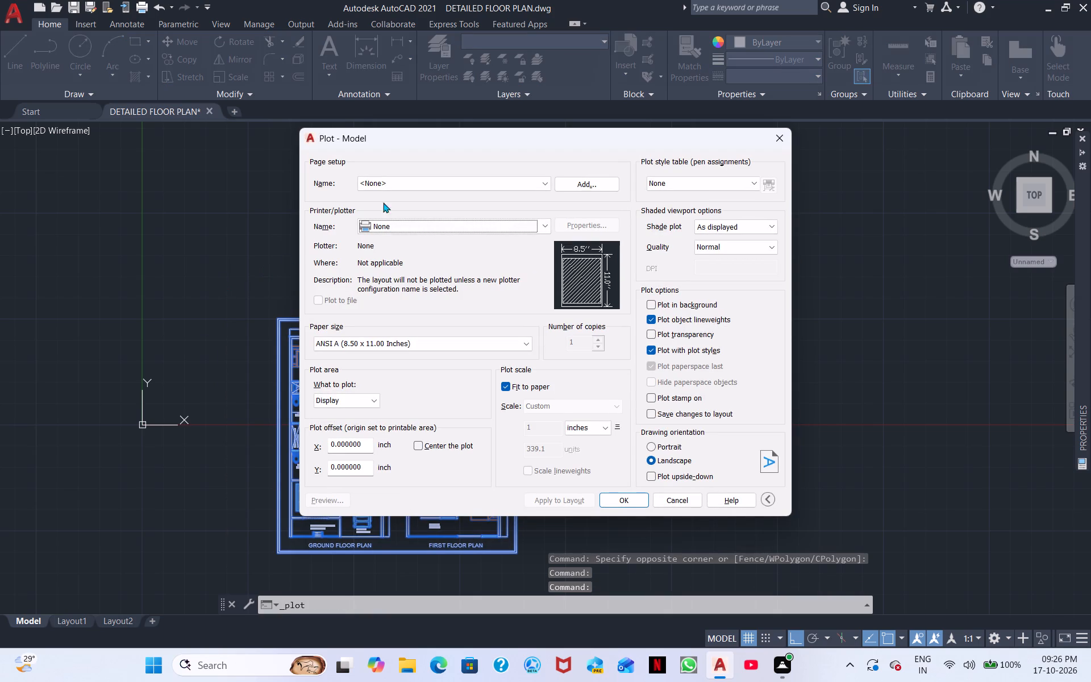
pyautogui.click(408, 181)
pyautogui.click(406, 204)
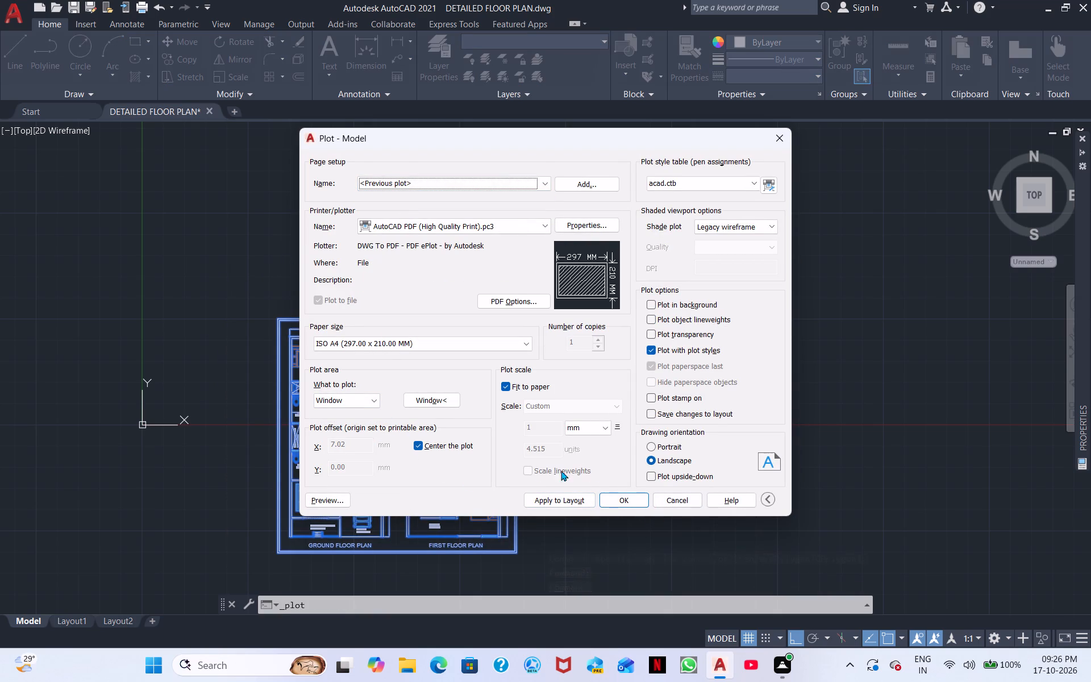
# Redefine the plot window so it encloses both floor plans and their double border.
pyautogui.click(435, 401)
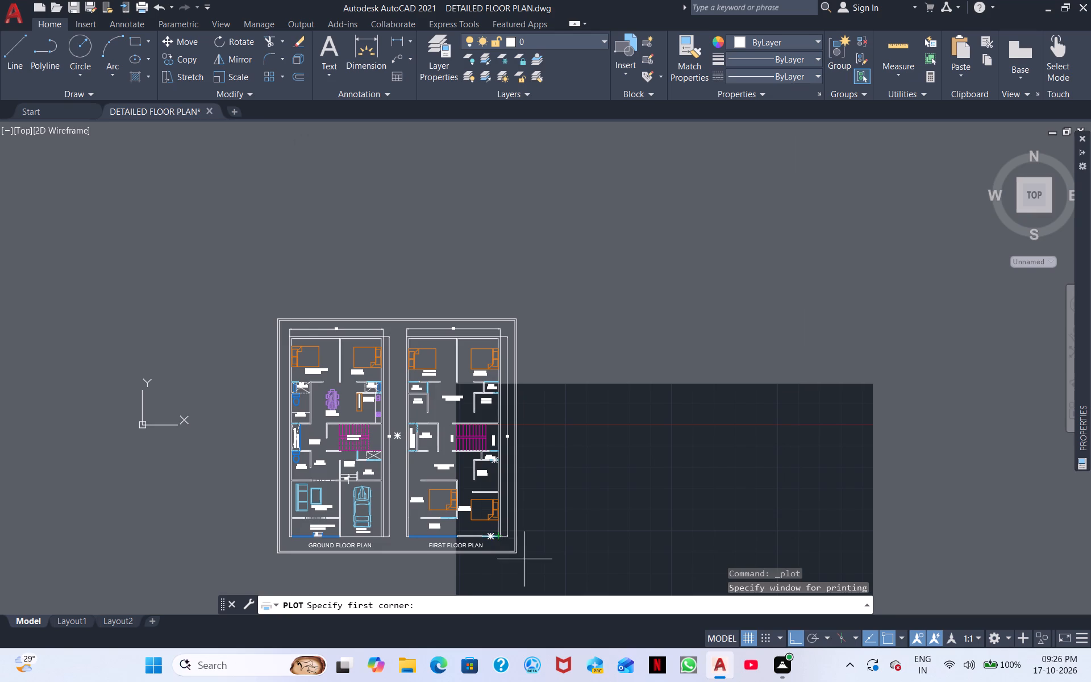
pyautogui.click(538, 569)
pyautogui.click(195, 276)
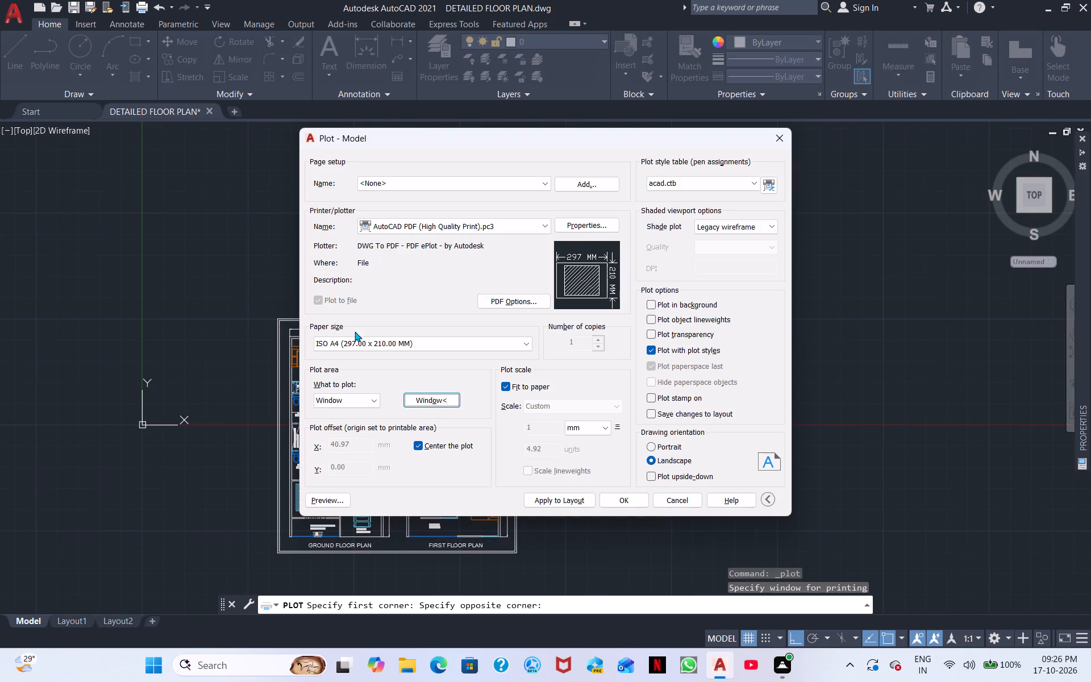
# Preview the A4 landscape plot and examine the room labels, dimensions, titles and double frame of both floor plans.
pyautogui.click(335, 496)
pyautogui.scroll(1, 561, 449)
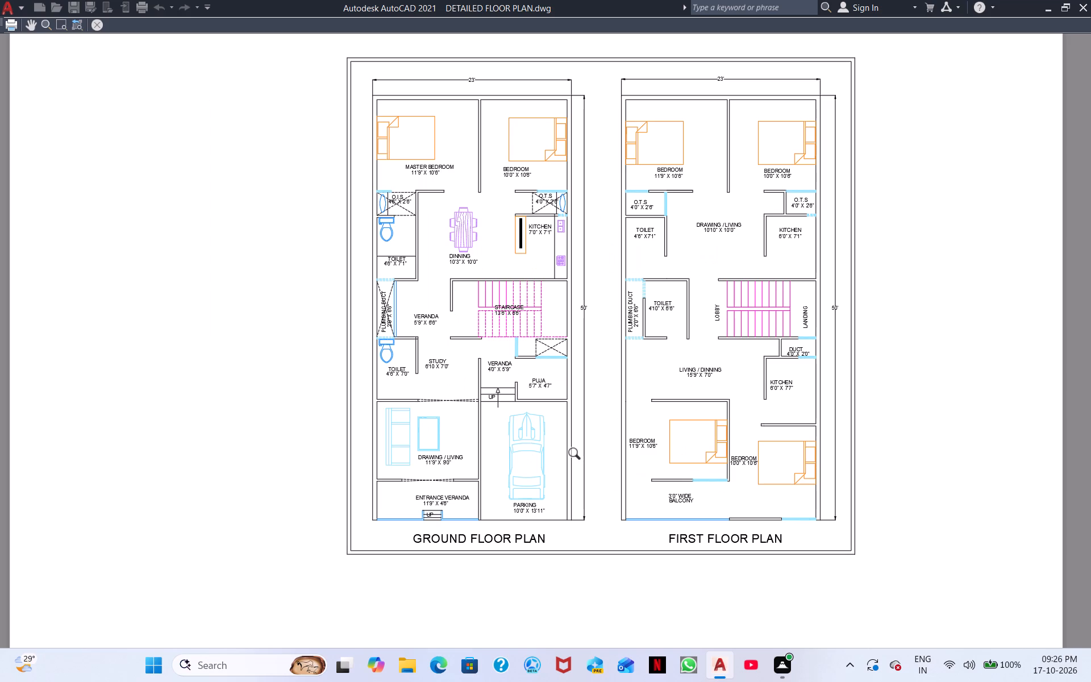
pyautogui.moveTo(578, 456); pyautogui.dragTo(488, 483, button='middle')
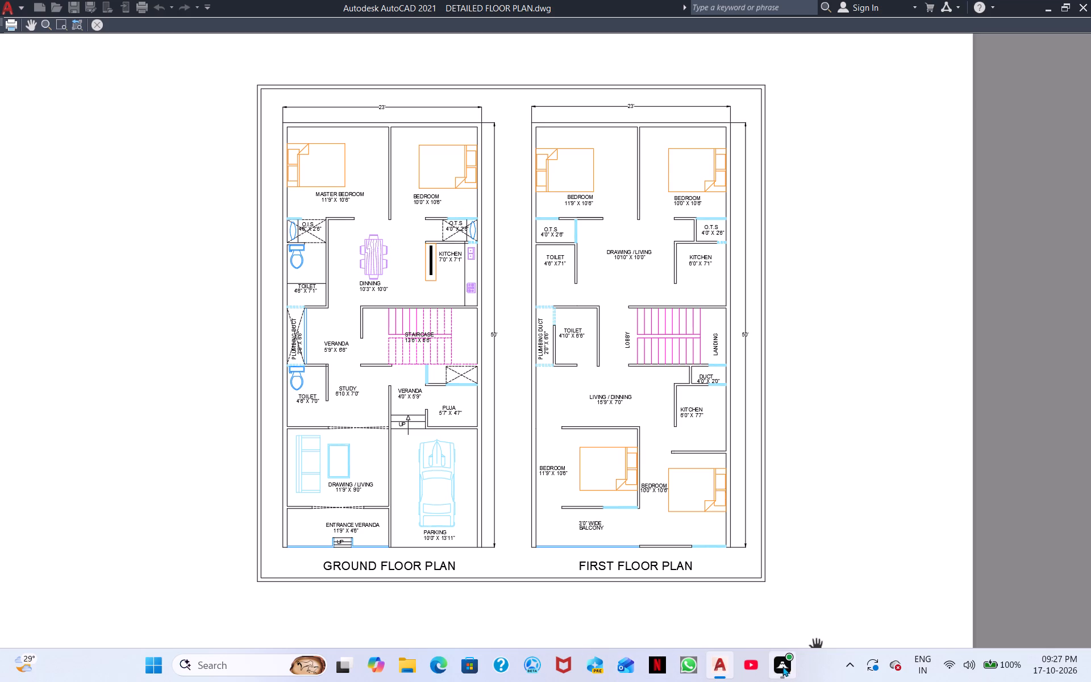
pyautogui.press('Return')
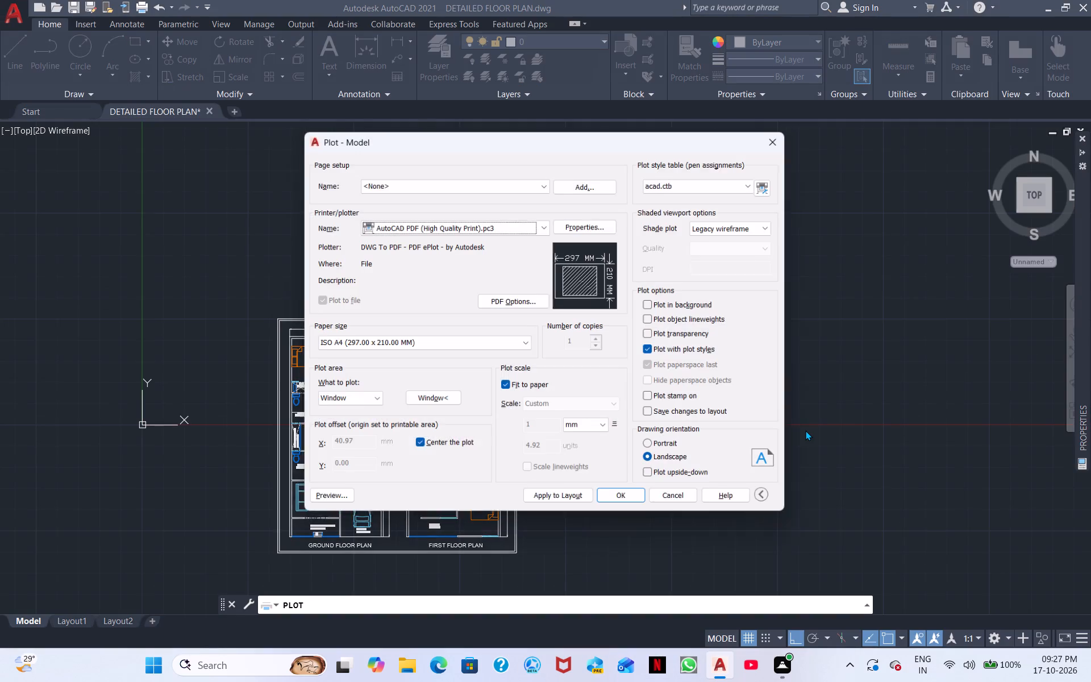
pyautogui.click(336, 501)
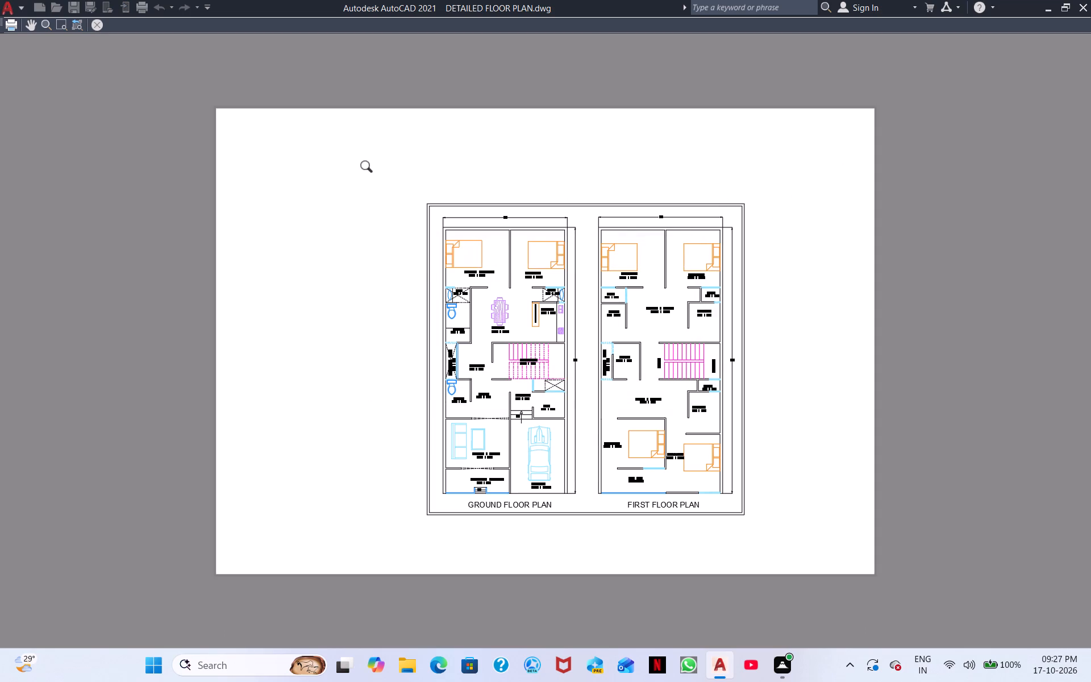
pyautogui.scroll(2, 428, 284)
pyautogui.moveTo(548, 297); pyautogui.dragTo(223, 293, button='middle')
pyautogui.moveTo(351, 335); pyautogui.dragTo(349, 316, button='middle')
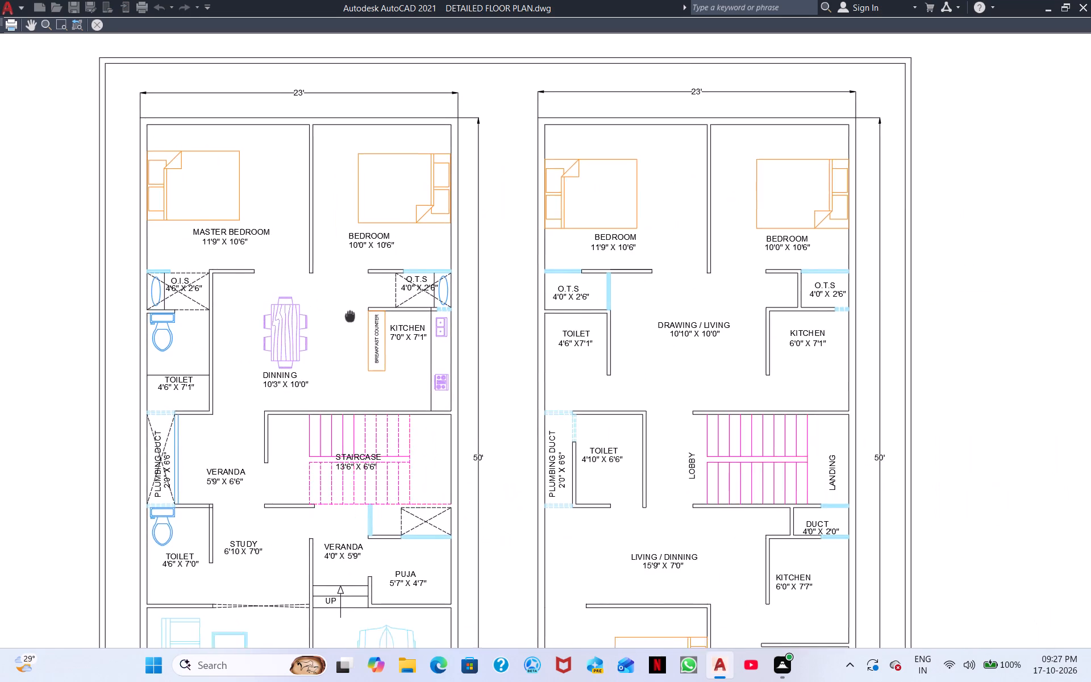
pyautogui.moveTo(349, 316); pyautogui.dragTo(337, 252, button='middle')
pyautogui.scroll(-1, 362, 272)
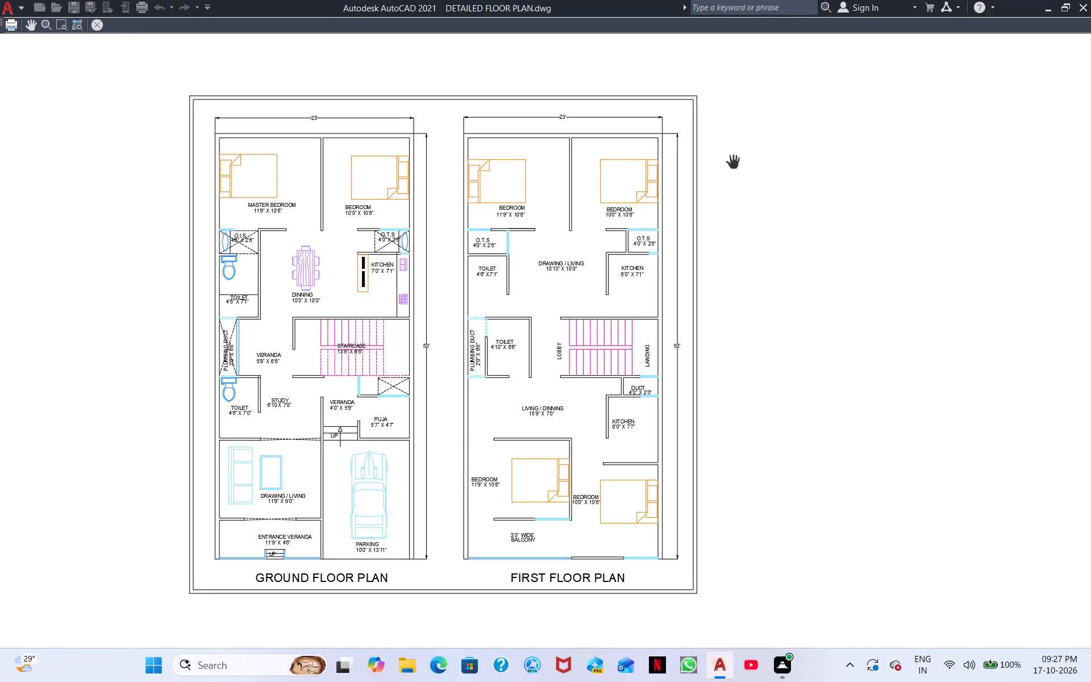
pyautogui.click(1086, 8)
pyautogui.press('Return')
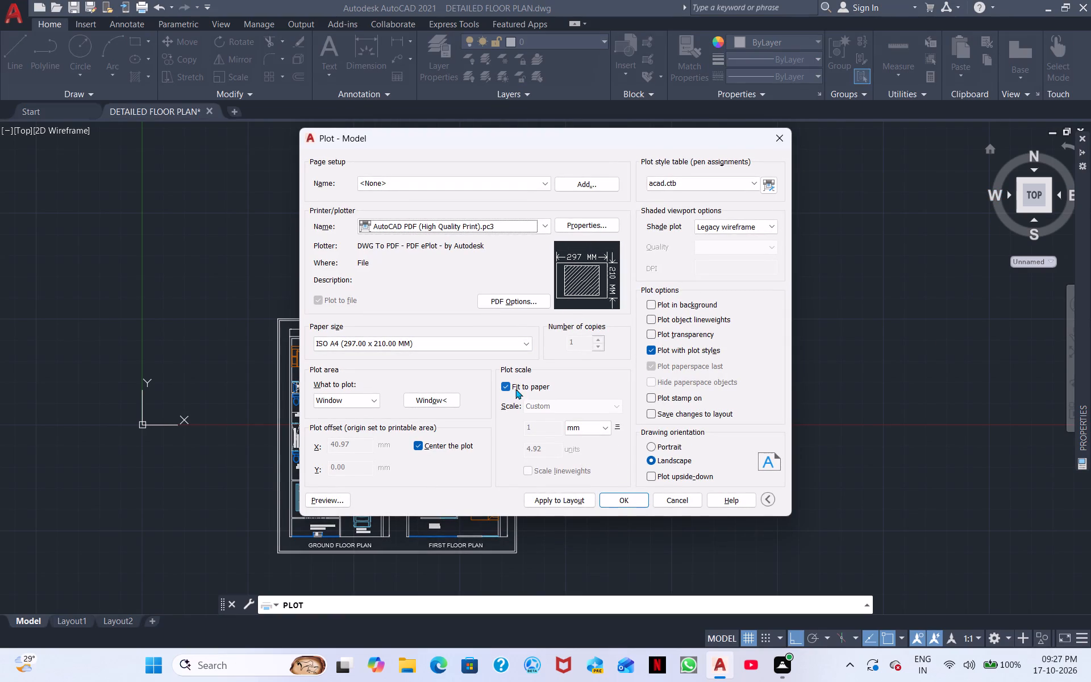
# Plot the sheet to PDF, saving it as DETAILED FLOOR PLAN-Model.pdf in the Documents folder.
pyautogui.click(615, 501)
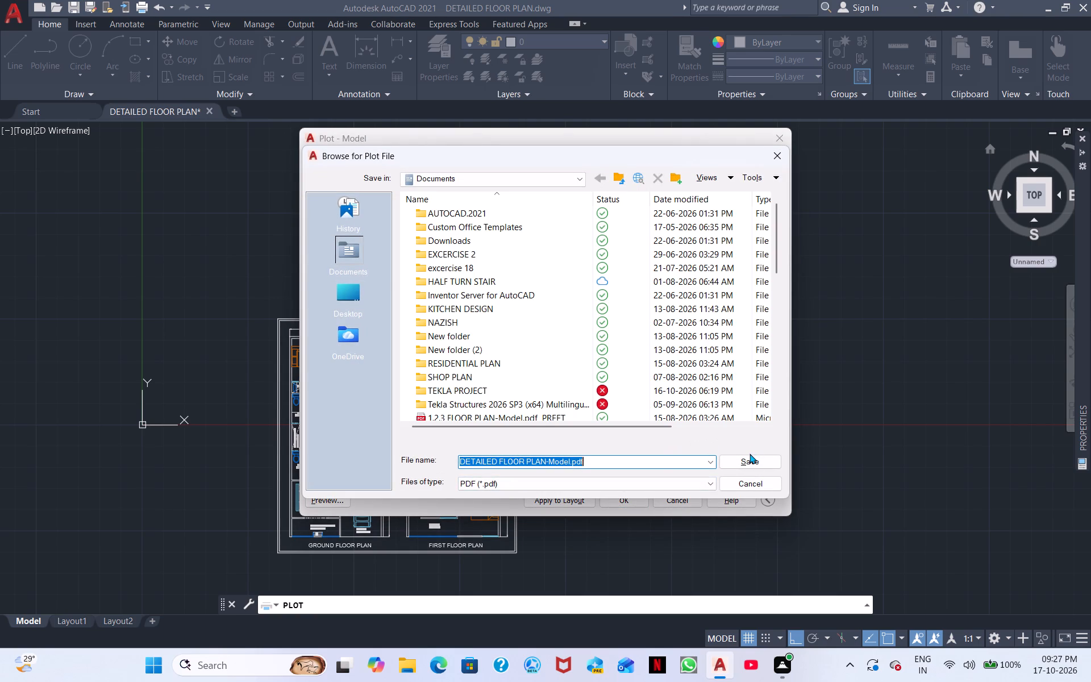
pyautogui.click(749, 461)
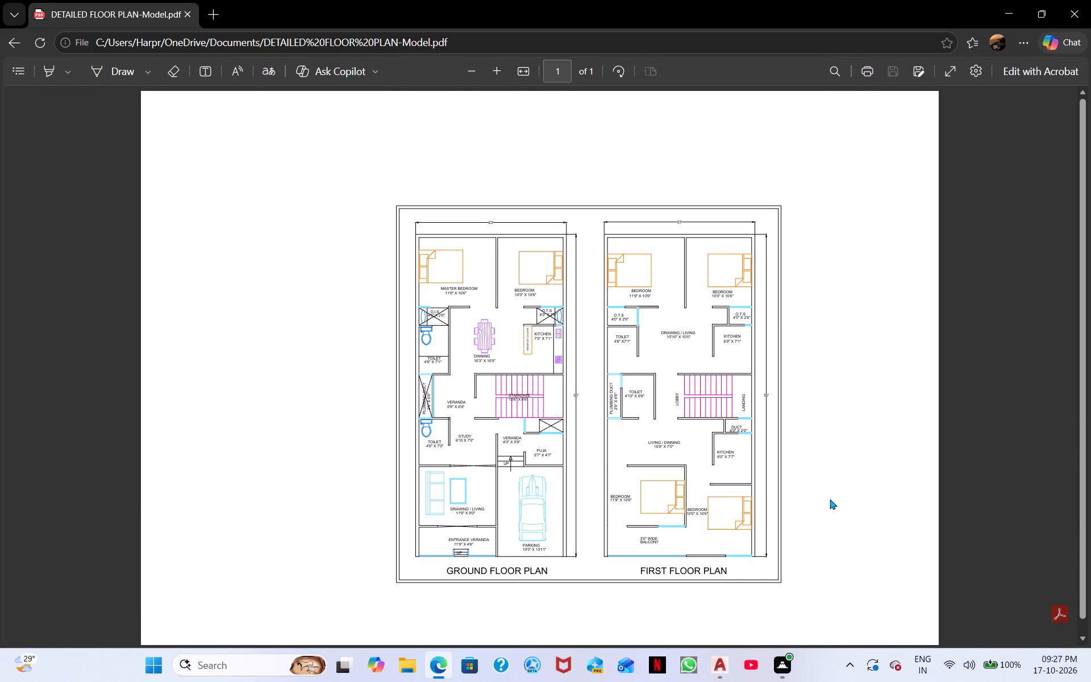
# Look over the plotted PDF page in Microsoft Edge and close it to return to the AutoCAD drawing.
pyautogui.scroll(3, 782, 481)
pyautogui.scroll(-3, 786, 559)
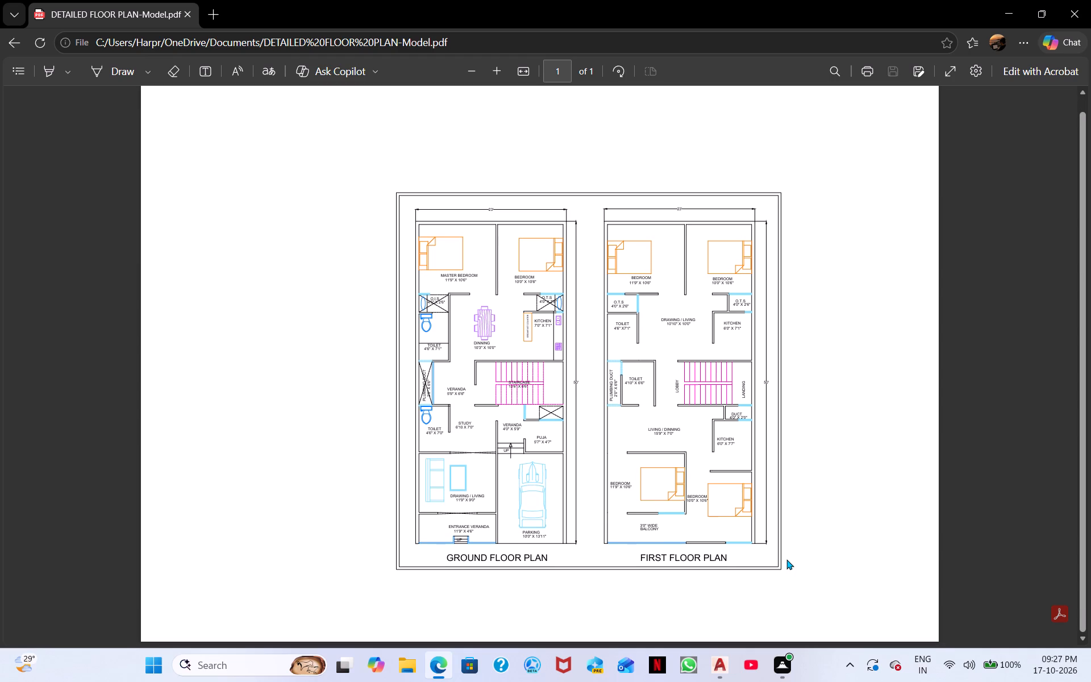
pyautogui.scroll(-4, 786, 559)
pyautogui.scroll(4, 788, 564)
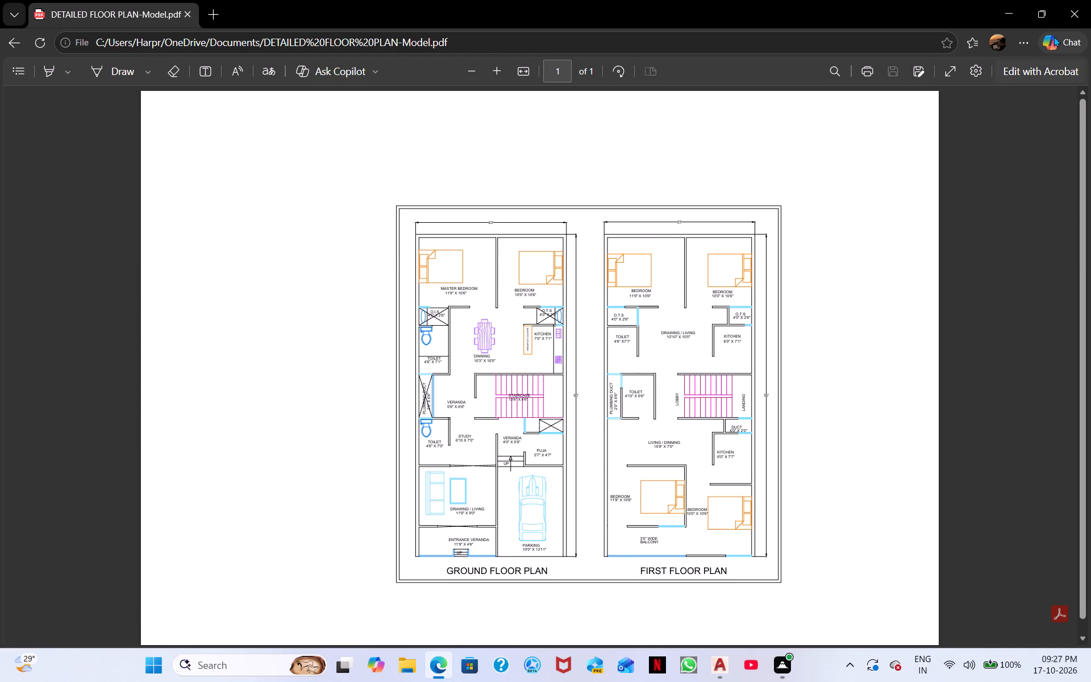
pyautogui.click(1068, 18)
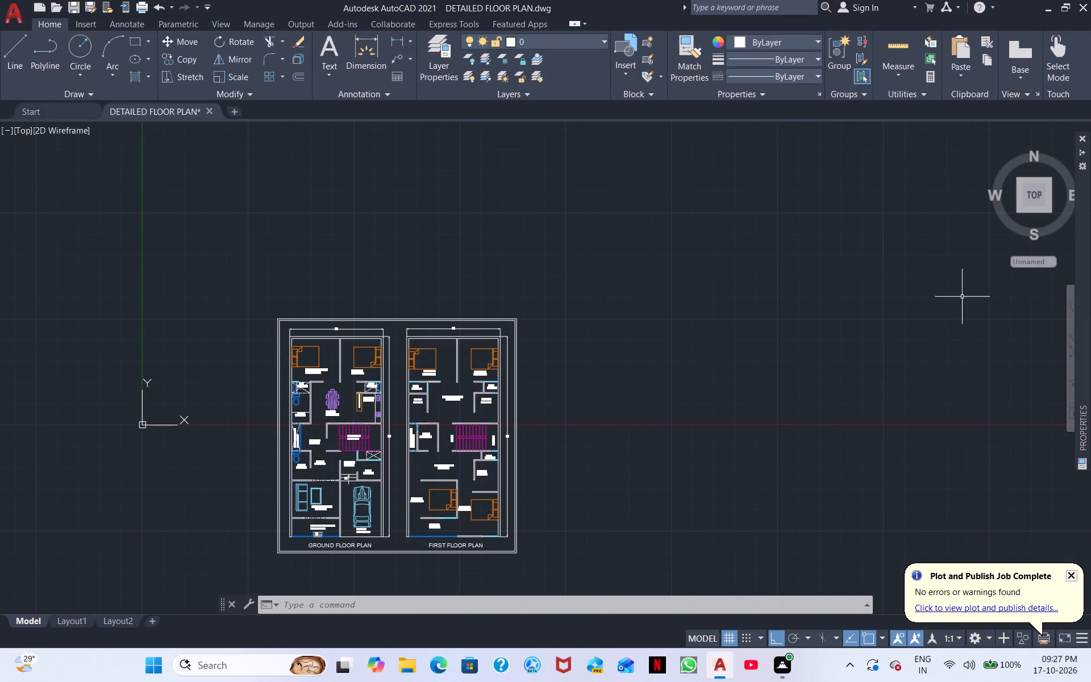